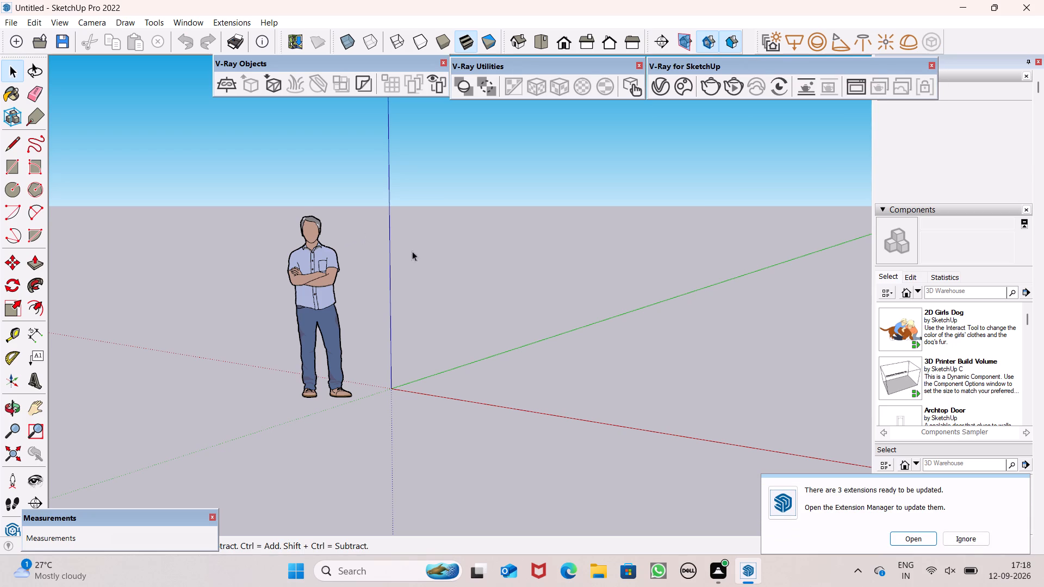
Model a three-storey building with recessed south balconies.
Switch the model to the Top view.
{"action": "left_click", "coordinate": [531, 45]}
{"action": "scroll", "coordinate": [670, 104], "scroll_direction": "up", "scroll_amount": 7}
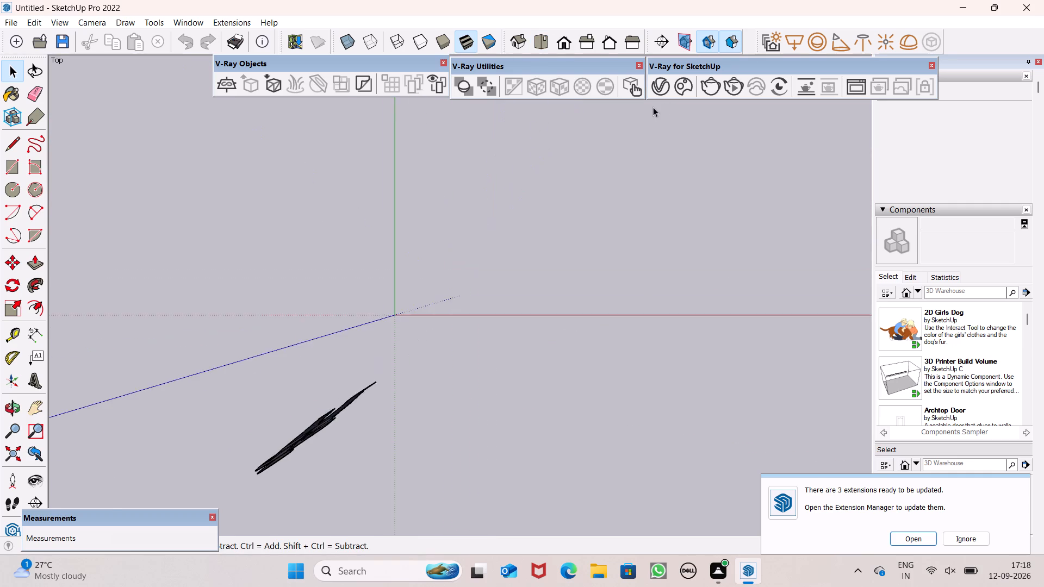
{"action": "scroll", "coordinate": [653, 107], "scroll_direction": "up", "scroll_amount": 6}
{"action": "scroll", "coordinate": [738, 161], "scroll_direction": "up", "scroll_amount": 5}
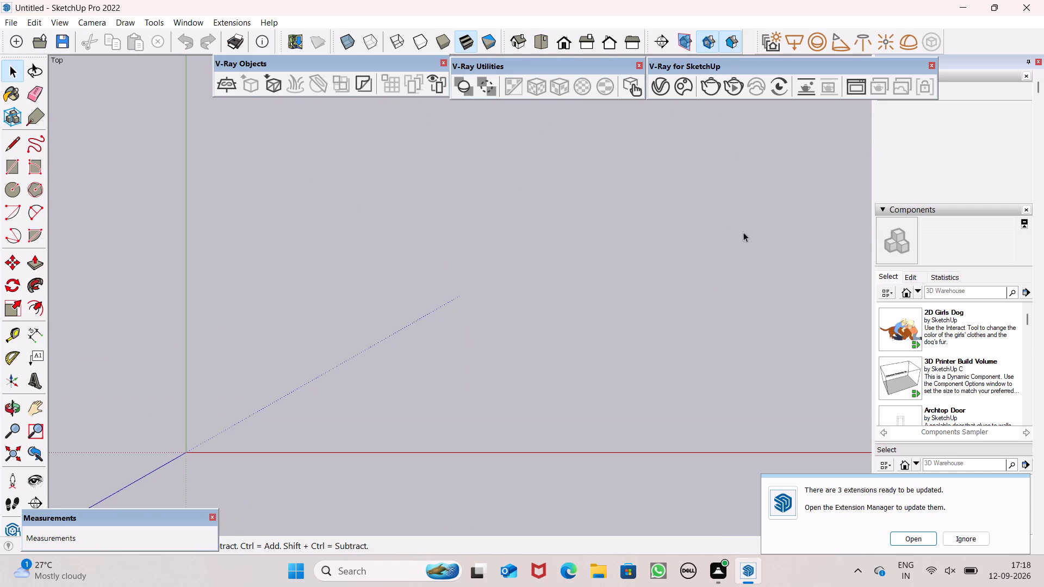
{"action": "scroll", "coordinate": [743, 232], "scroll_direction": "up", "scroll_amount": 2}
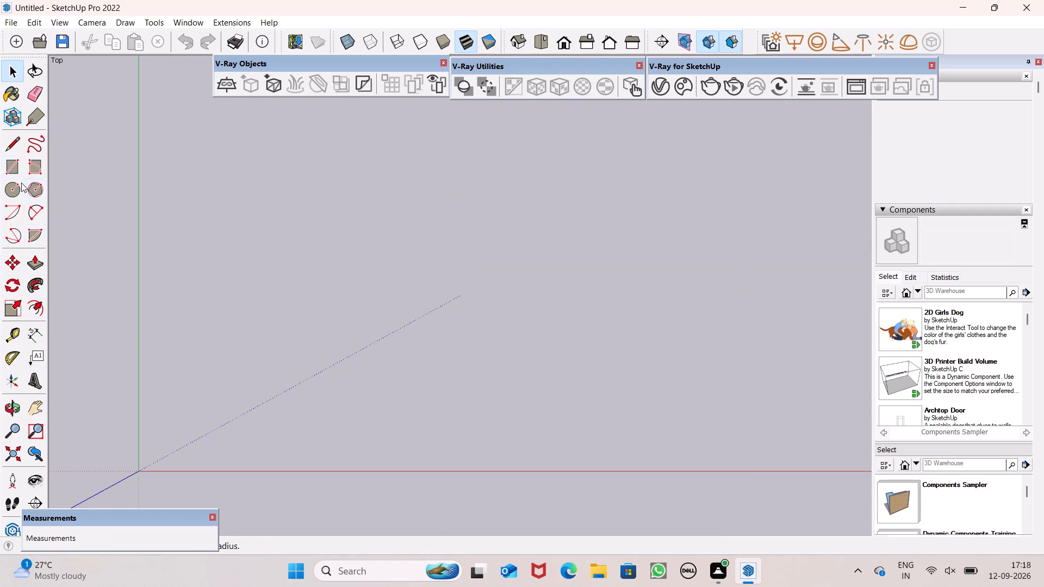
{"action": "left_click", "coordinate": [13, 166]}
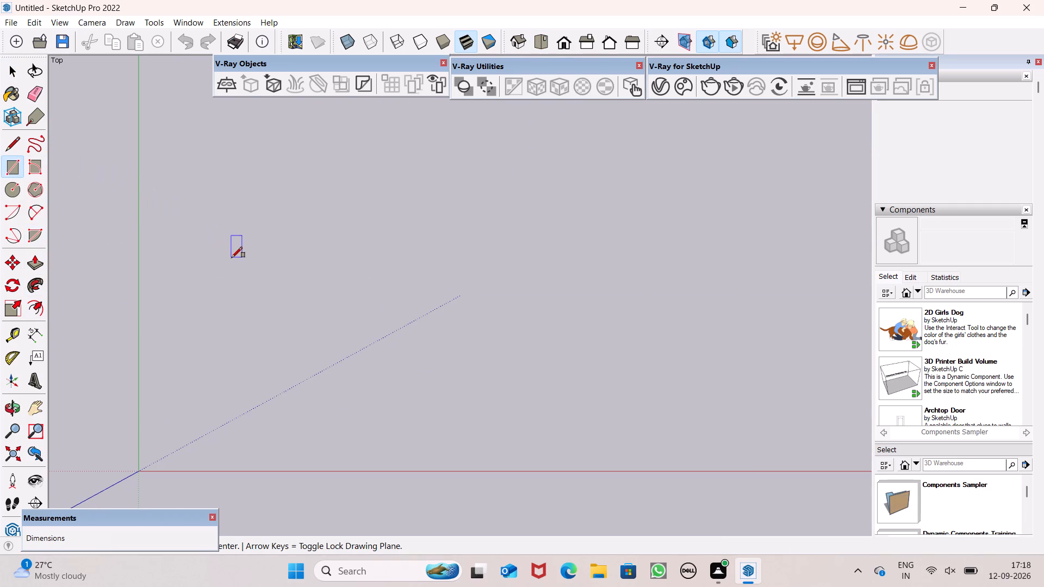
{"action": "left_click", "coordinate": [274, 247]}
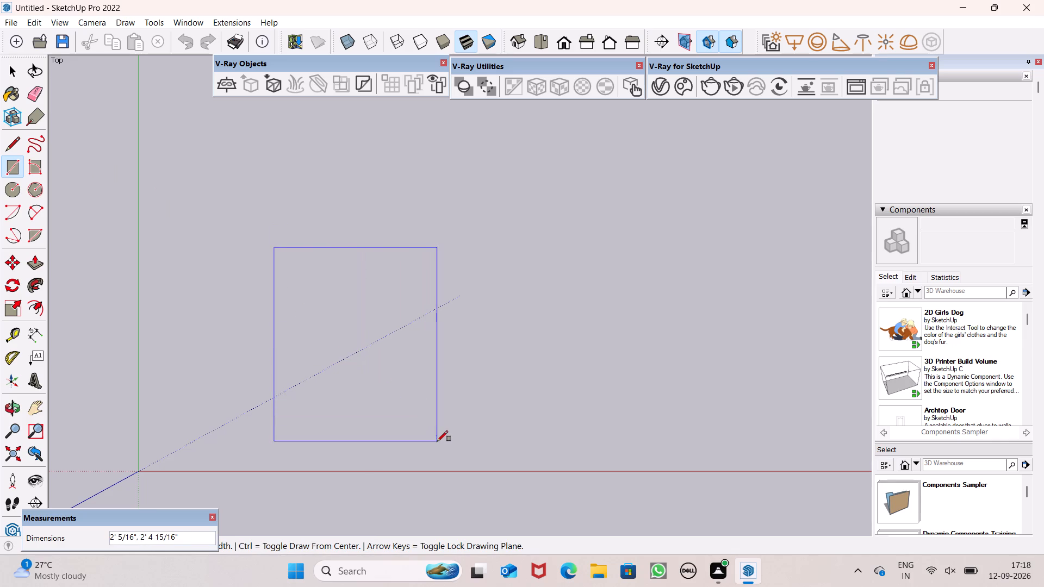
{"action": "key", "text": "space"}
Draw a 20' by 30' rectangle on the ground plane, in the quadrant between the positive red and green axes.
{"action": "scroll", "coordinate": [340, 338], "scroll_direction": "down", "scroll_amount": 15}
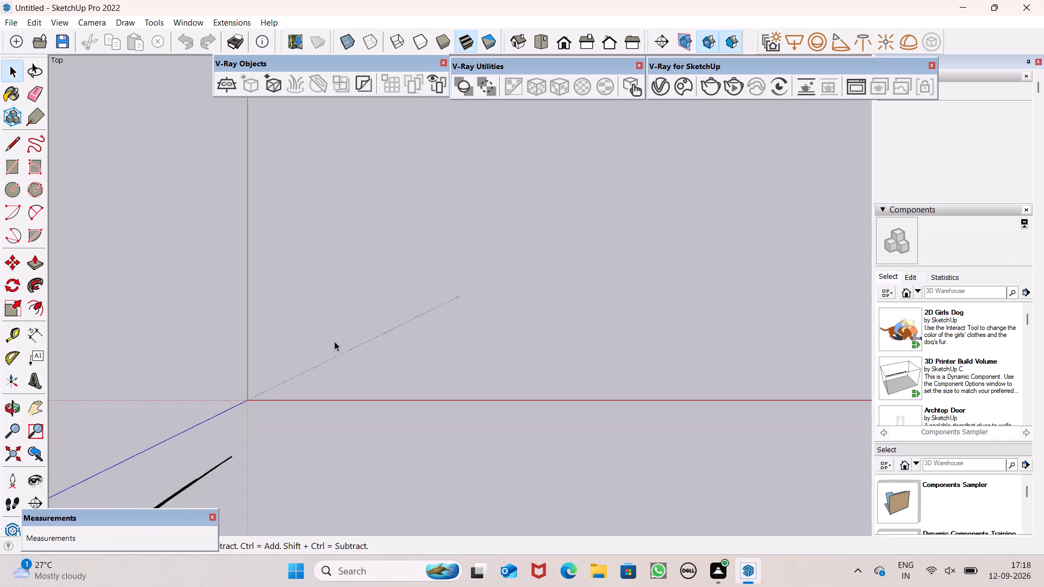
{"action": "scroll", "coordinate": [334, 347], "scroll_direction": "down", "scroll_amount": 20}
{"action": "scroll", "coordinate": [334, 347], "scroll_direction": "down", "scroll_amount": 15}
{"action": "scroll", "coordinate": [544, 132], "scroll_direction": "up", "scroll_amount": 2}
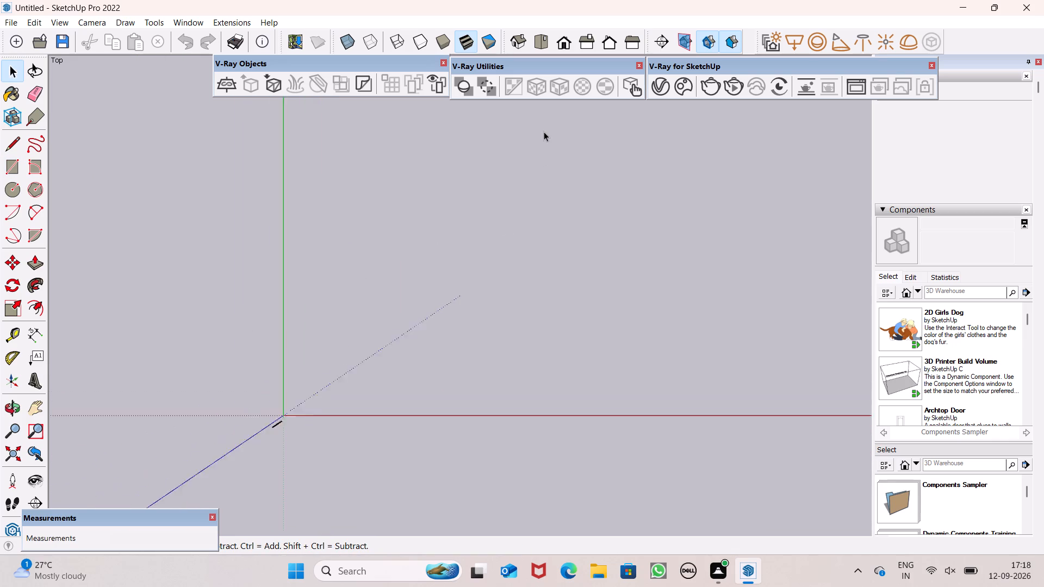
{"action": "scroll", "coordinate": [544, 132], "scroll_direction": "up", "scroll_amount": 3}
{"action": "scroll", "coordinate": [468, 375], "scroll_direction": "up", "scroll_amount": 3}
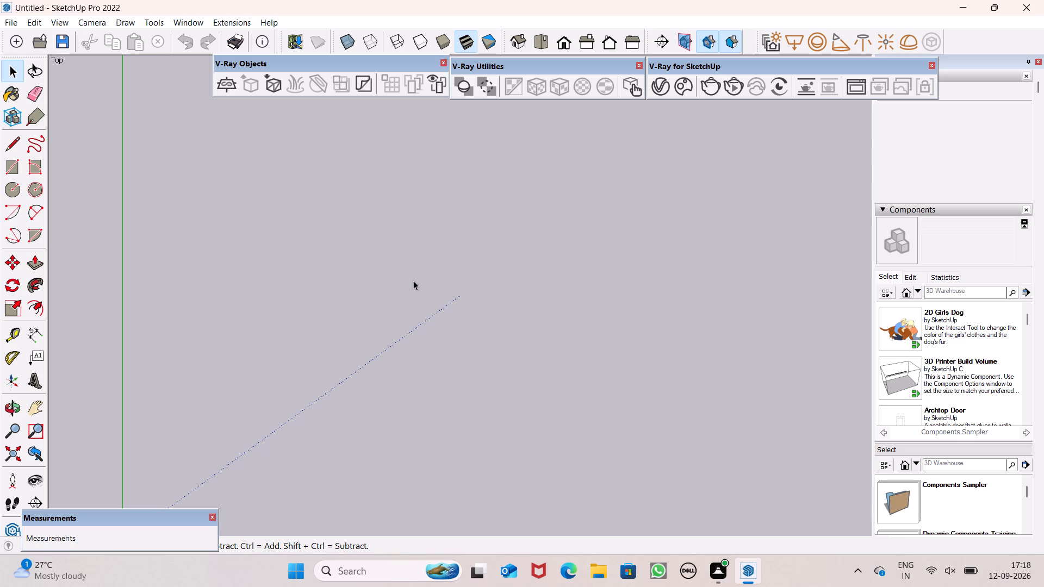
{"action": "scroll", "coordinate": [413, 280], "scroll_direction": "down", "scroll_amount": 2}
{"action": "scroll", "coordinate": [529, 361], "scroll_direction": "up", "scroll_amount": 1}
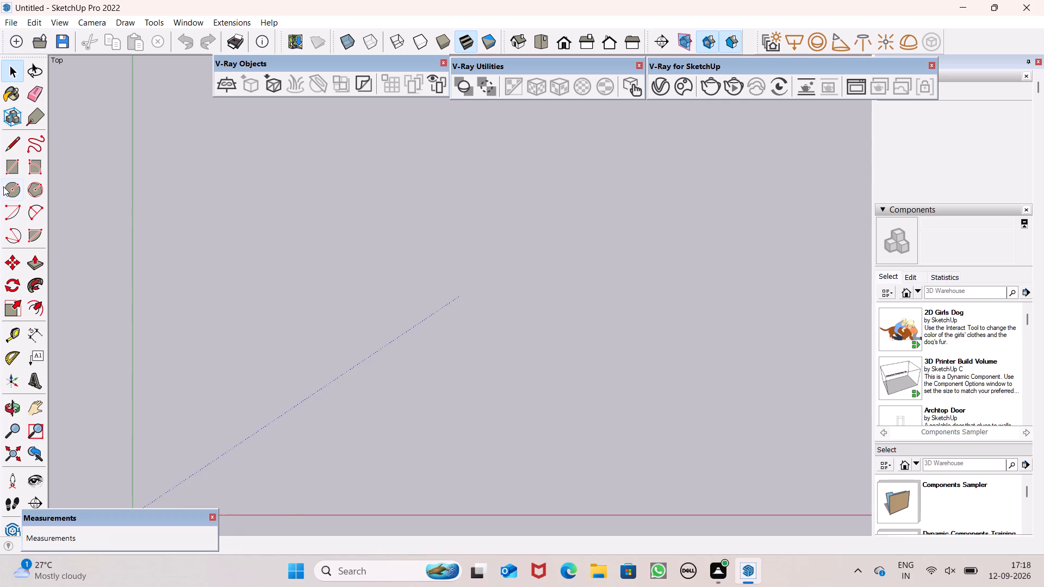
{"action": "left_click", "coordinate": [8, 167]}
{"action": "left_click_drag", "start_coordinate": [252, 177], "coordinate": [264, 189]}
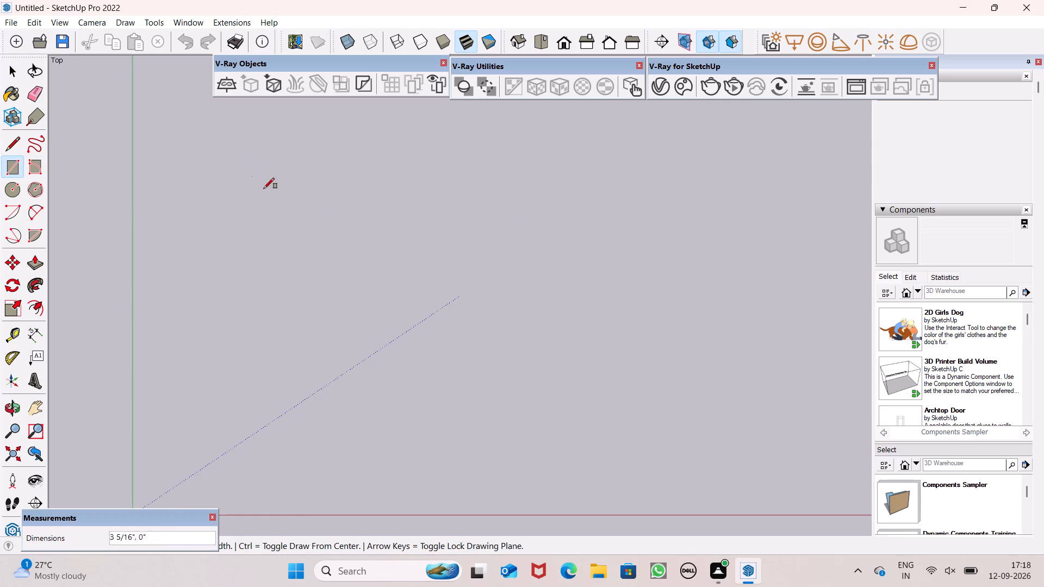
{"action": "left_click_drag", "start_coordinate": [264, 189], "coordinate": [260, 185]}
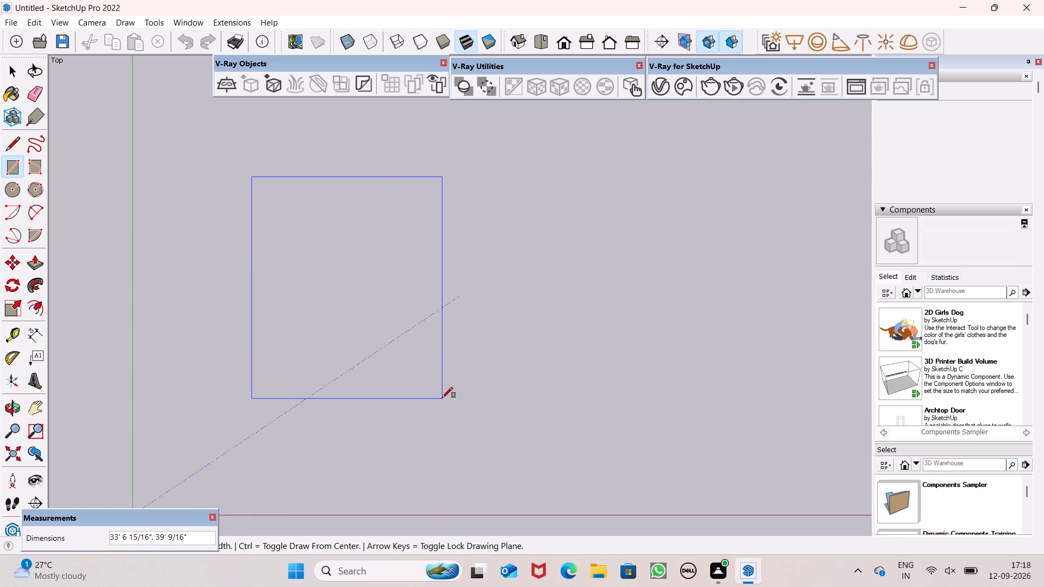
{"action": "key", "text": "2"}
{"action": "type", "text": "0'"}
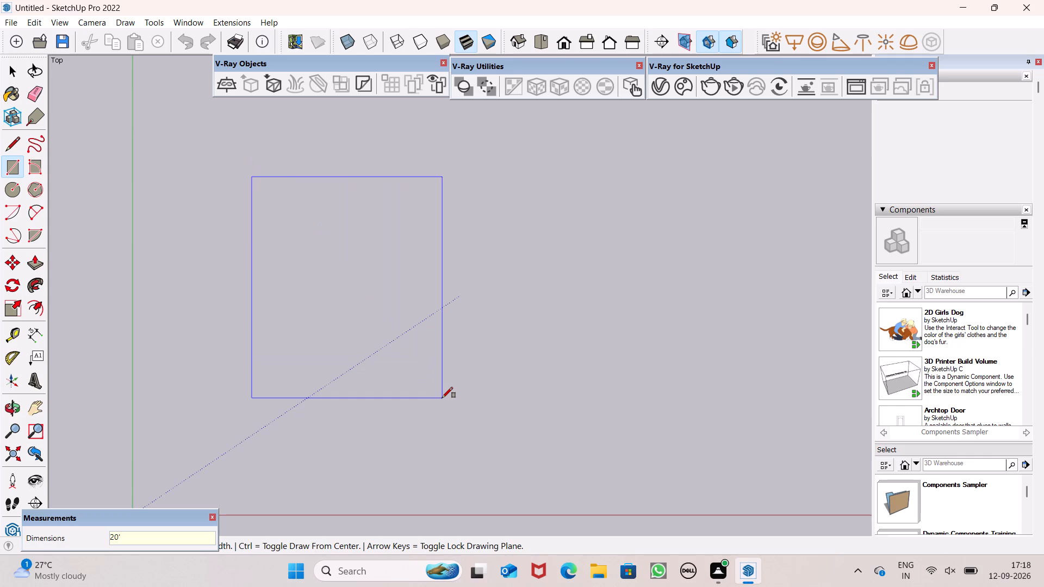
{"action": "type", "text": ",30"}
{"action": "key", "text": "apostrophe"}
{"action": "key", "text": "Return"}
{"action": "key", "text": "space"}
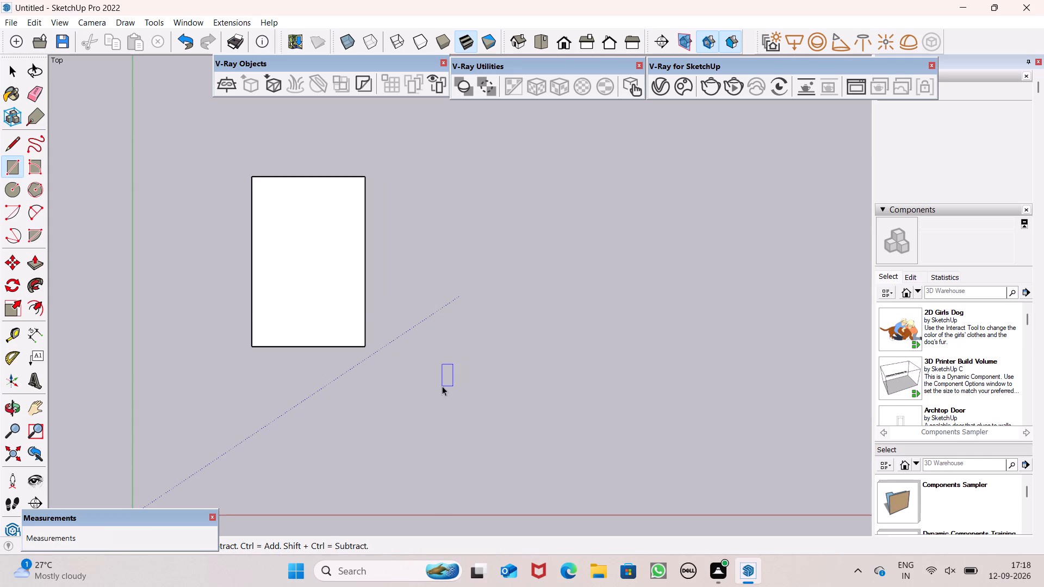
Offset the rectangle's outline 9" inward to form the wall thickness.
{"action": "double_click", "coordinate": [310, 179]}
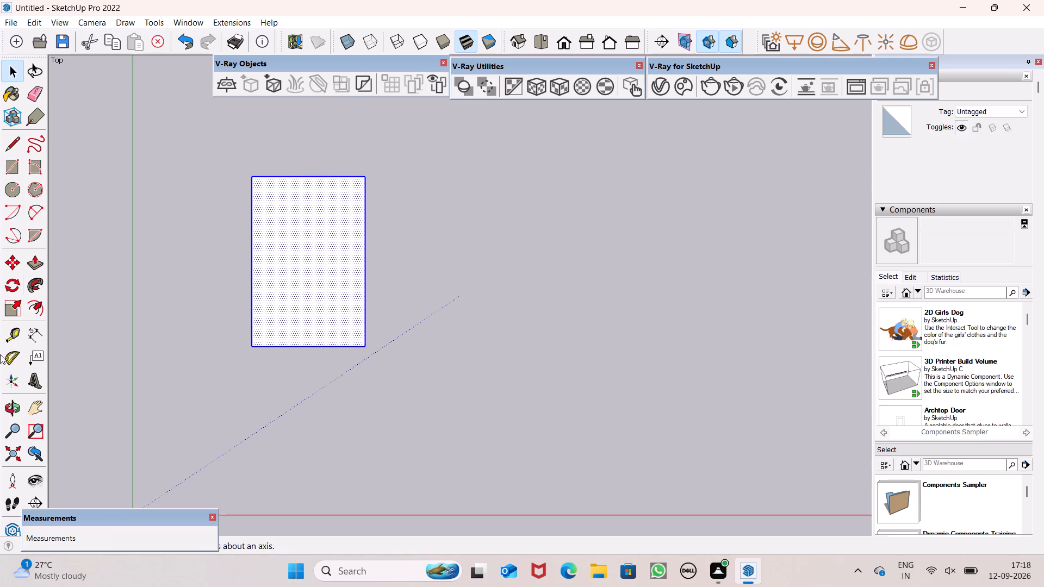
{"action": "left_click", "coordinate": [40, 303]}
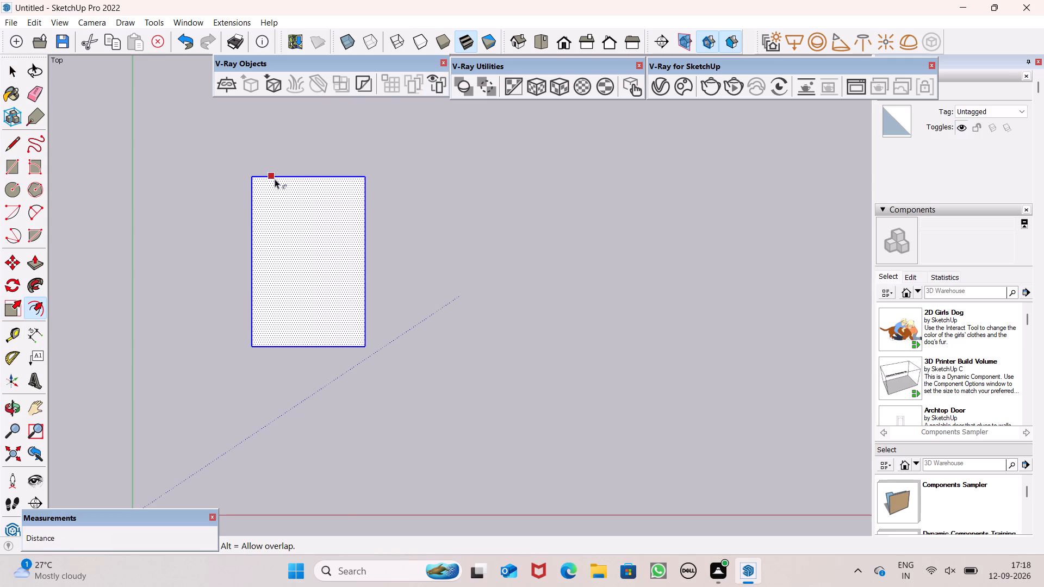
{"action": "left_click_drag", "start_coordinate": [281, 173], "coordinate": [283, 183]}
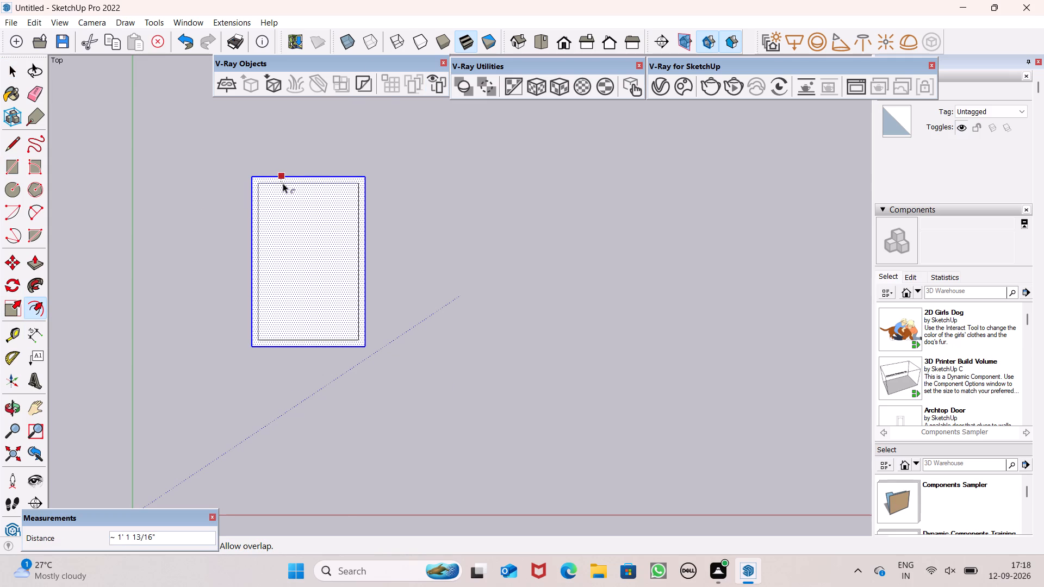
{"action": "left_click_drag", "start_coordinate": [283, 183], "coordinate": [283, 184]}
{"action": "type", "text": "9\""}
{"action": "key", "text": "Return"}
{"action": "key", "text": "space"}
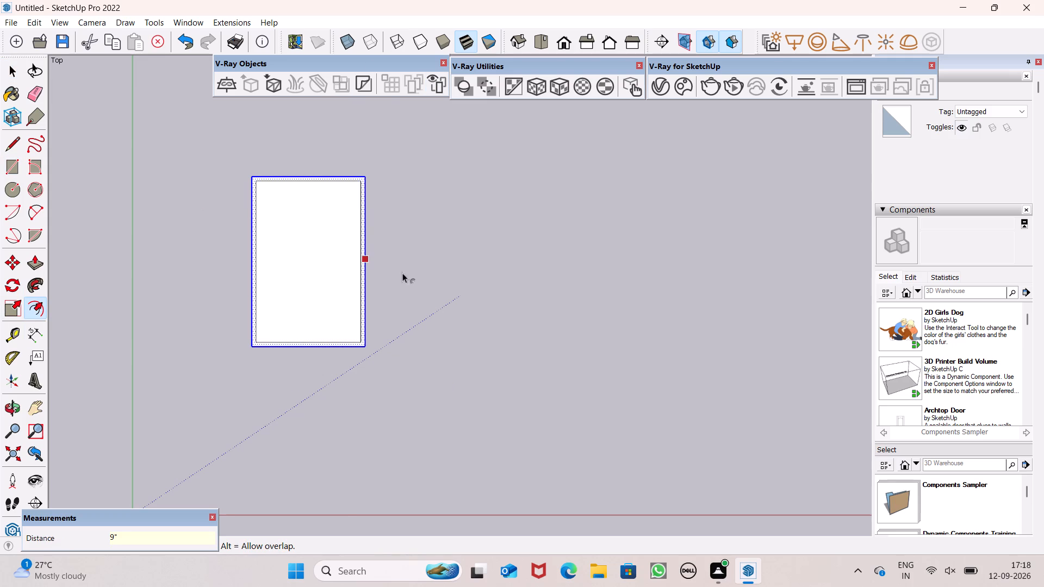
{"action": "key", "text": "space"}
{"action": "key", "text": "space"}
{"action": "left_click", "coordinate": [407, 372]}
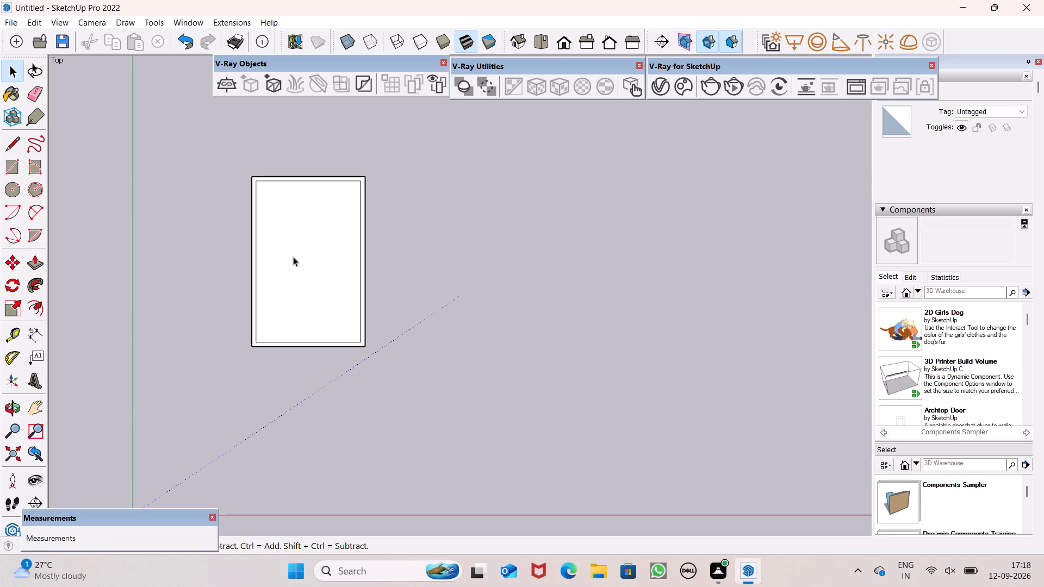
Extrude the 9" border face between the two outlines upward by 10' with Push/Pull to raise the walls.
{"action": "scroll", "coordinate": [293, 260], "scroll_direction": "down", "scroll_amount": 1}
{"action": "scroll", "coordinate": [327, 430], "scroll_direction": "up", "scroll_amount": 1}
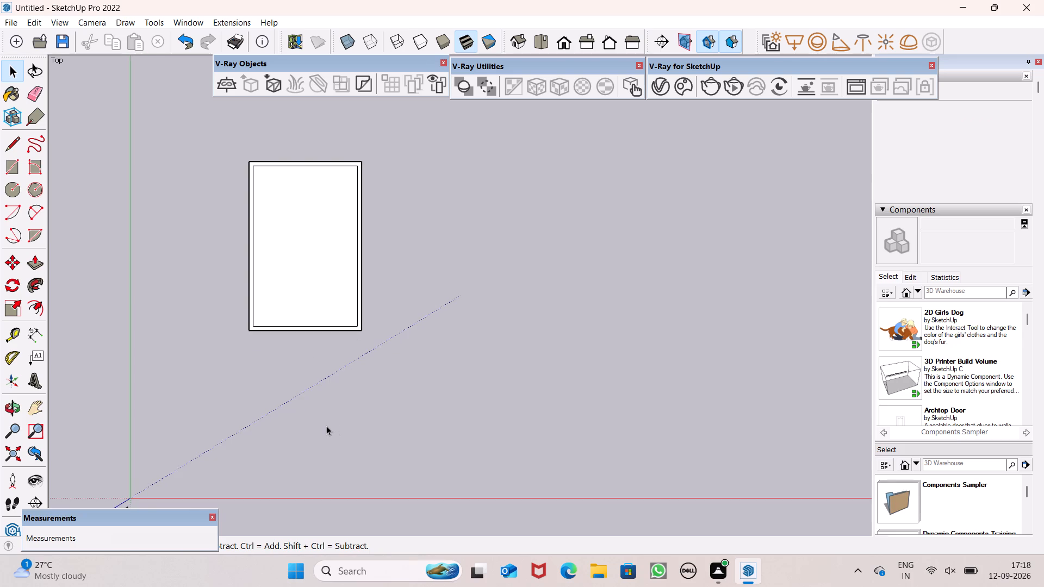
{"action": "scroll", "coordinate": [269, 327], "scroll_direction": "up", "scroll_amount": 3}
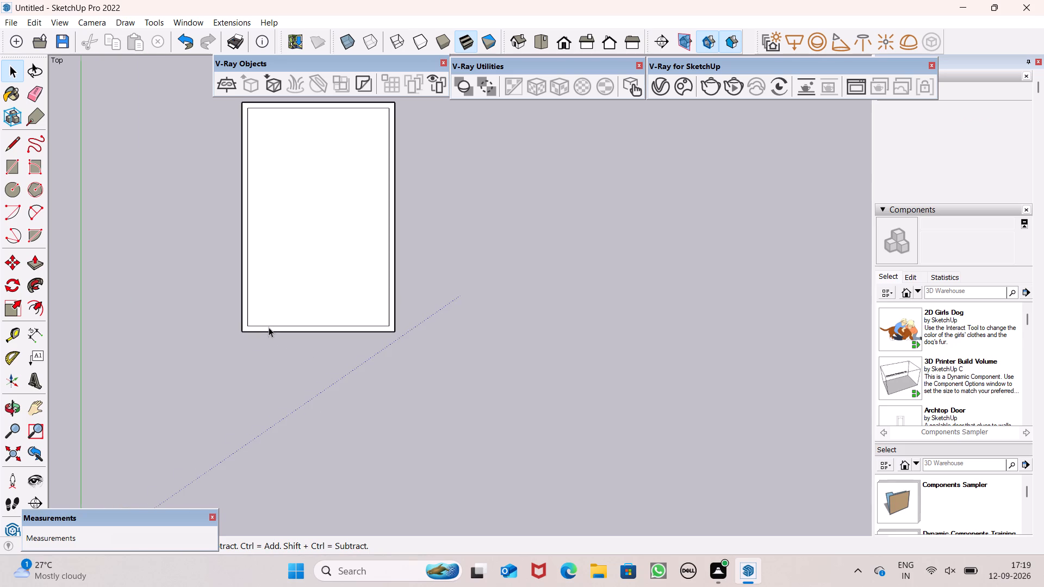
{"action": "left_click", "coordinate": [268, 327]}
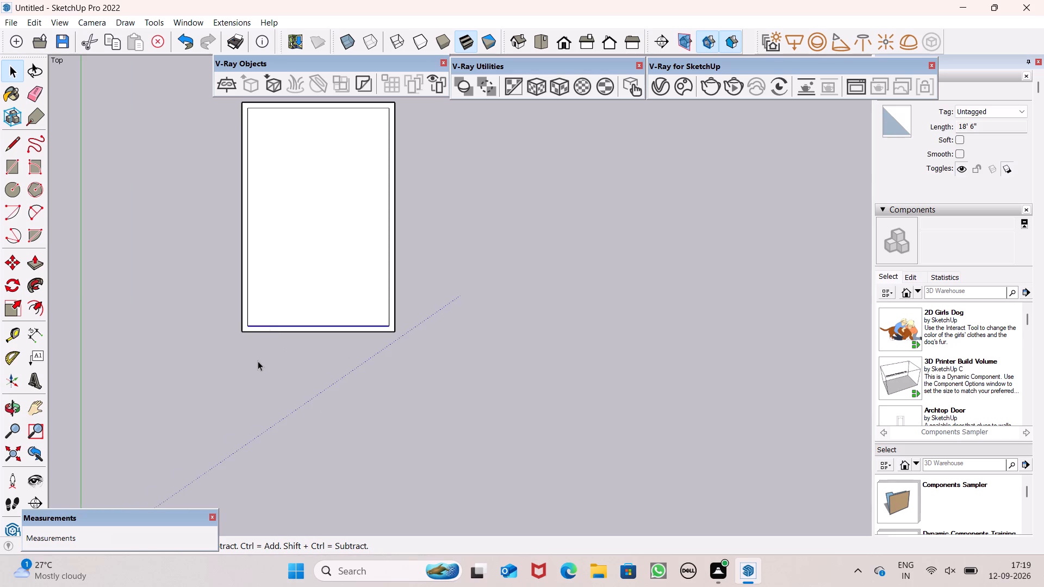
{"action": "left_click", "coordinate": [262, 370]}
{"action": "scroll", "coordinate": [279, 339], "scroll_direction": "up", "scroll_amount": 2}
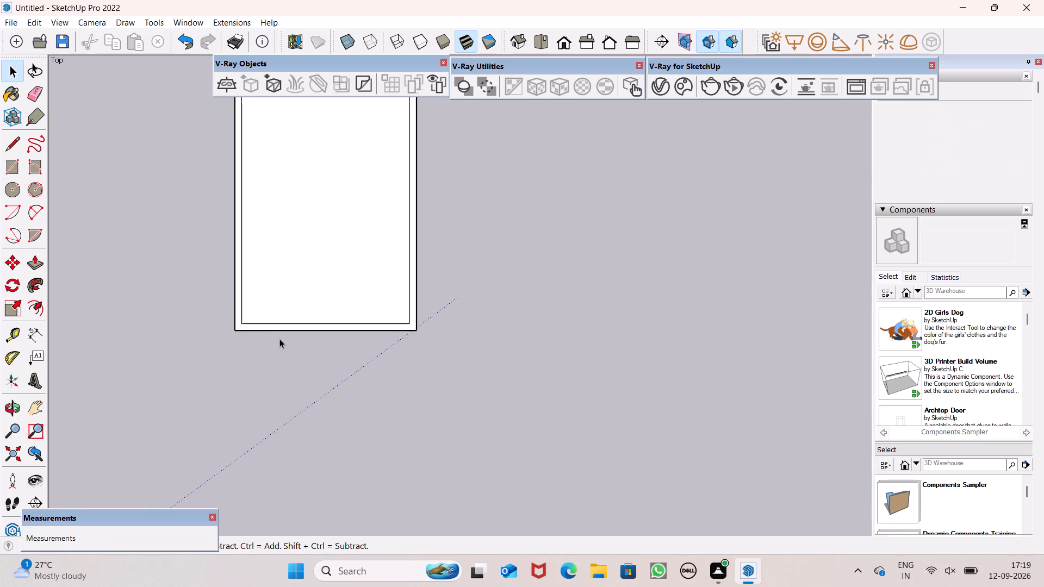
{"action": "scroll", "coordinate": [279, 339], "scroll_direction": "up", "scroll_amount": 2}
{"action": "scroll", "coordinate": [279, 336], "scroll_direction": "down", "scroll_amount": 1}
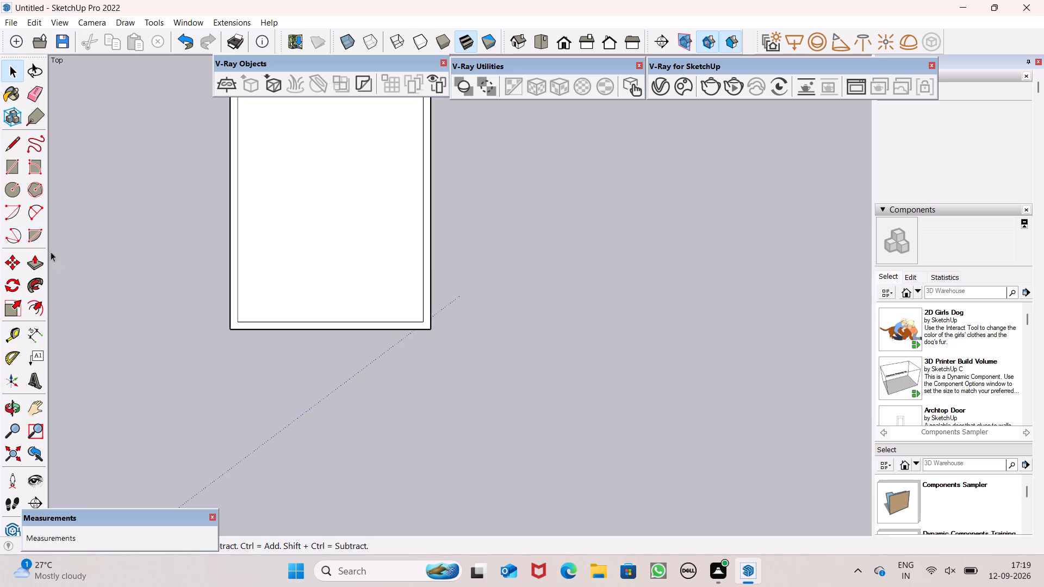
{"action": "left_click", "coordinate": [34, 262]}
{"action": "scroll", "coordinate": [254, 312], "scroll_direction": "up", "scroll_amount": 5}
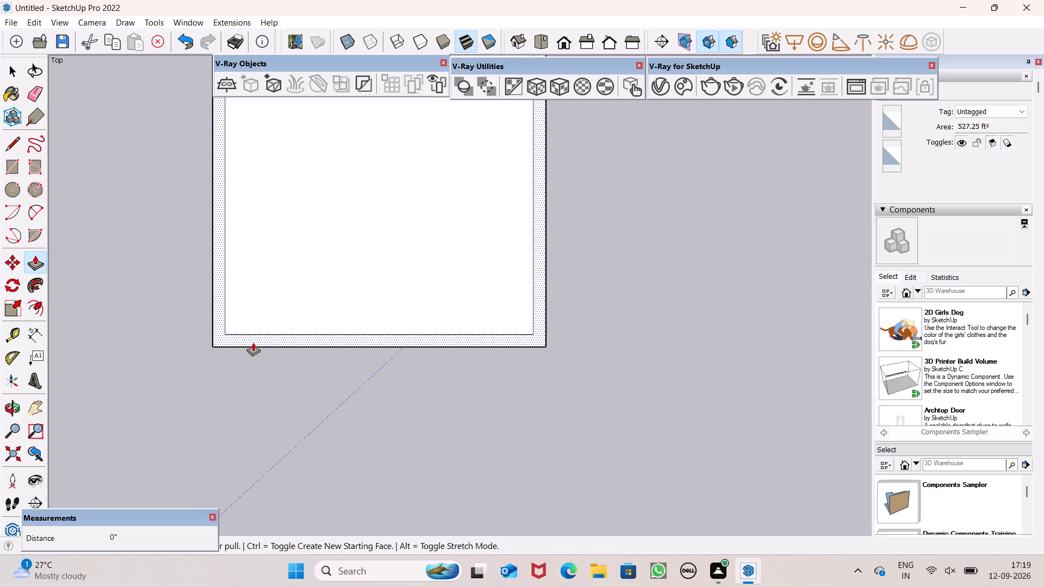
{"action": "left_click_drag", "start_coordinate": [253, 336], "coordinate": [184, 322]}
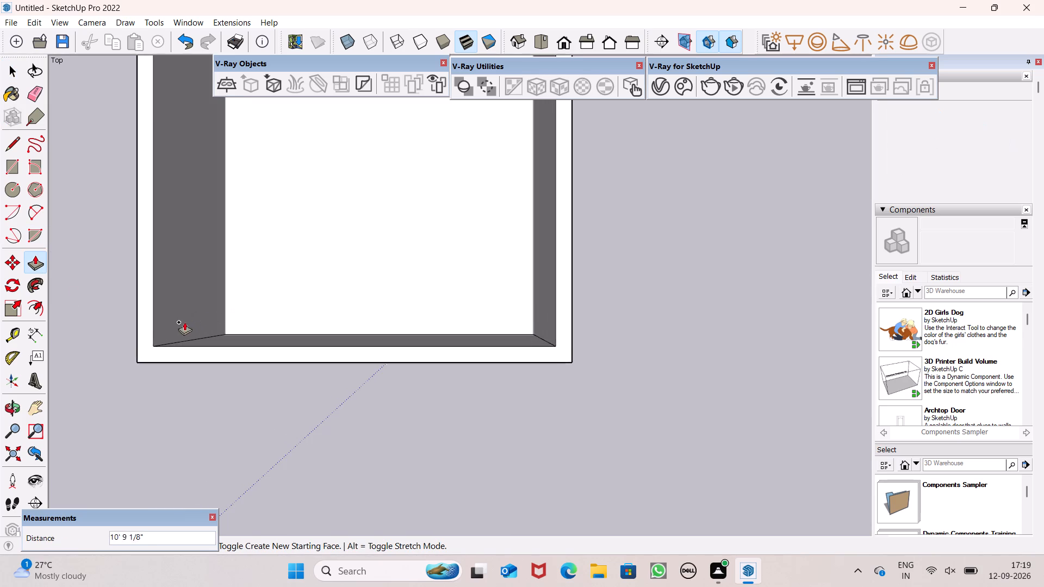
{"action": "left_click_drag", "start_coordinate": [184, 322], "coordinate": [169, 325]}
{"action": "key", "text": "1"}
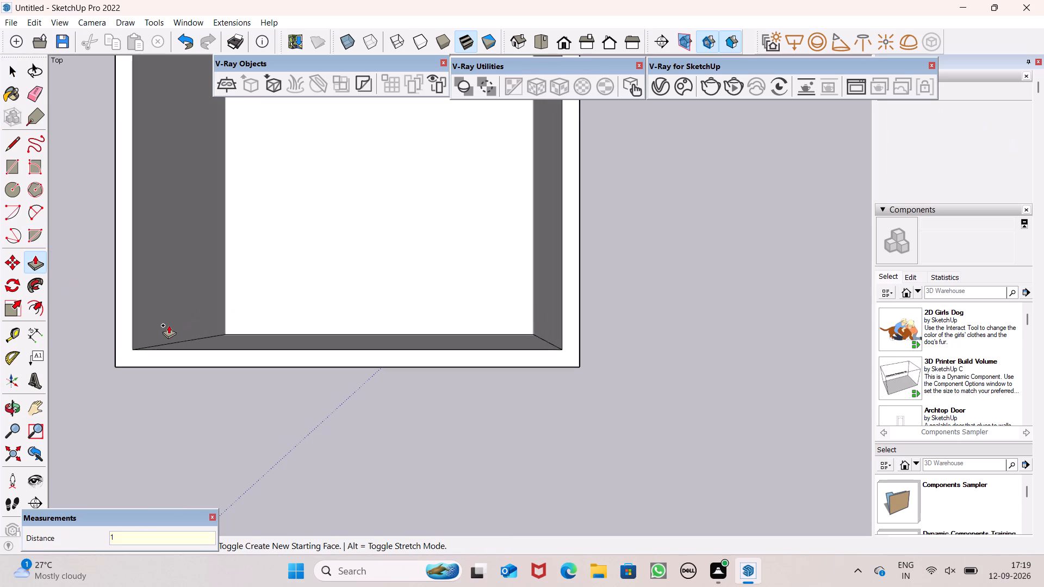
{"action": "left_click_drag", "start_coordinate": [169, 325], "coordinate": [169, 324]}
{"action": "key", "text": "0"}
{"action": "key", "text": "apostrophe"}
{"action": "key", "text": "Return"}
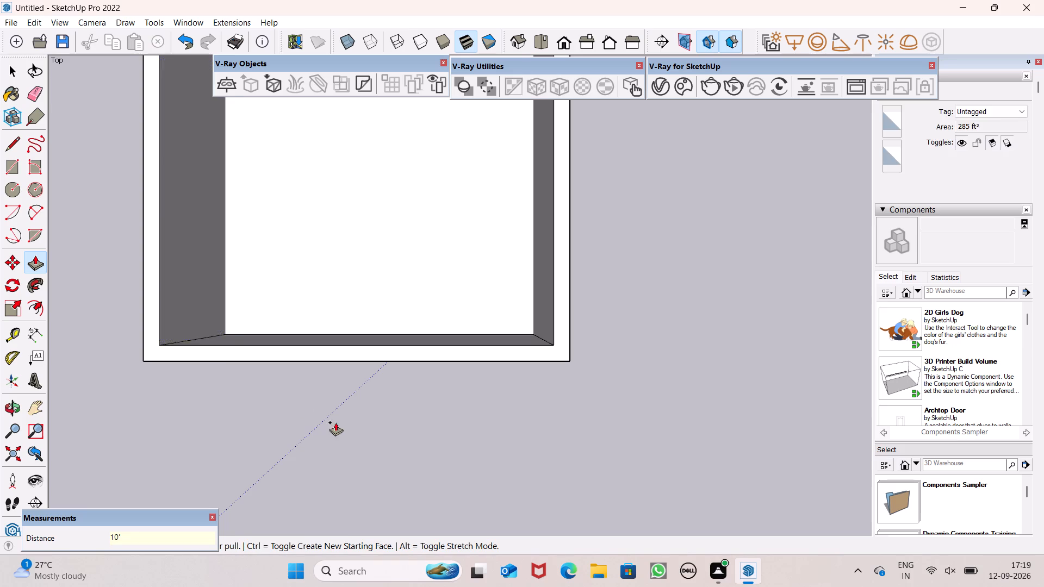
Examine the raised walls and the floor inside them from an oblique outside angle.
{"action": "scroll", "coordinate": [335, 422], "scroll_direction": "down", "scroll_amount": 3}
{"action": "middle_click_drag", "start_coordinate": [253, 440], "coordinate": [169, 327], "text": "ctrl"}
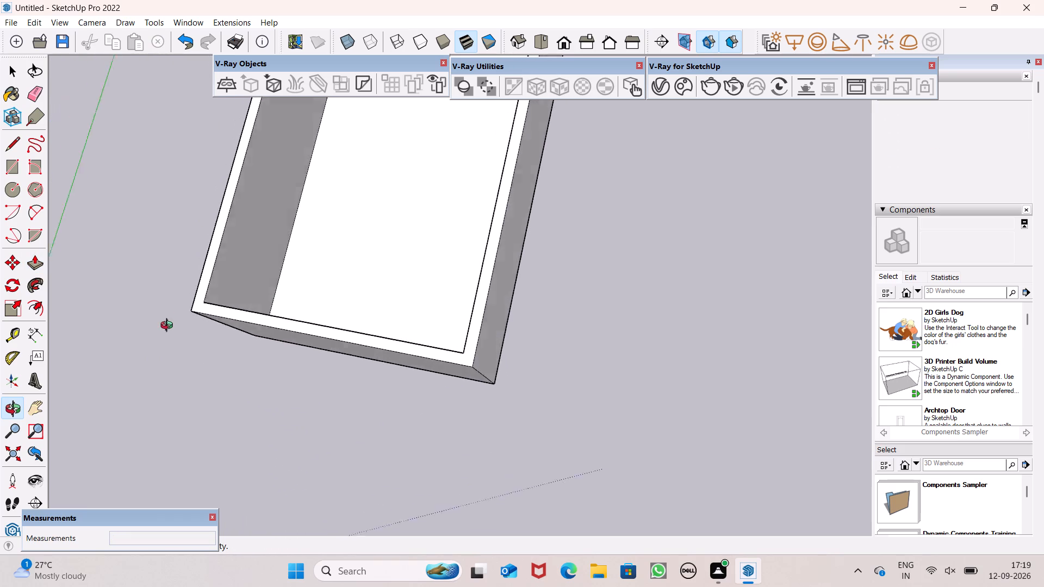
{"action": "middle_click_drag", "start_coordinate": [169, 327], "coordinate": [291, 174], "text": "ctrl"}
{"action": "scroll", "coordinate": [252, 210], "scroll_direction": "down", "scroll_amount": 7}
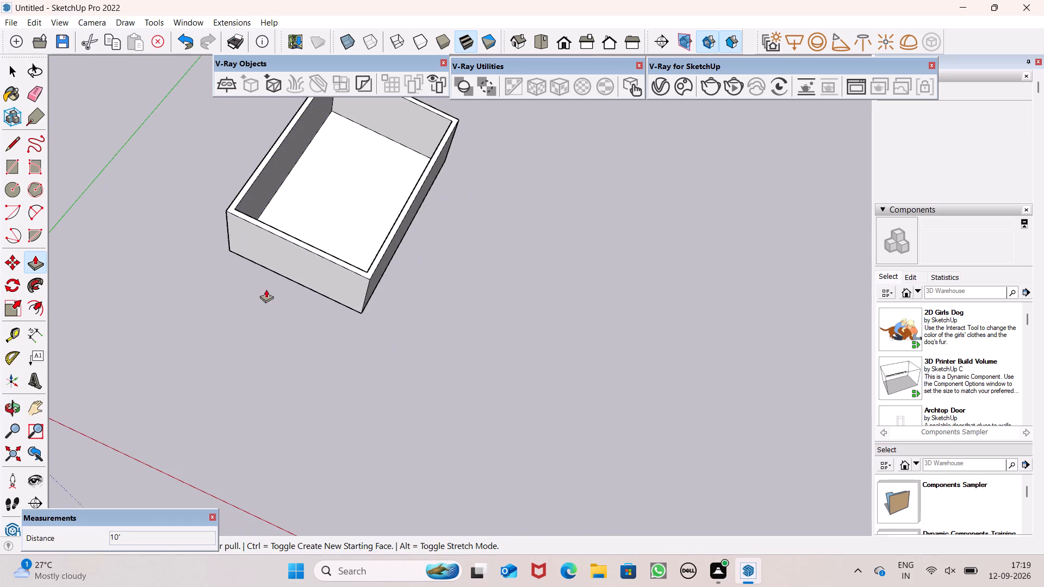
{"action": "middle_click_drag", "start_coordinate": [338, 320], "coordinate": [357, 209]}
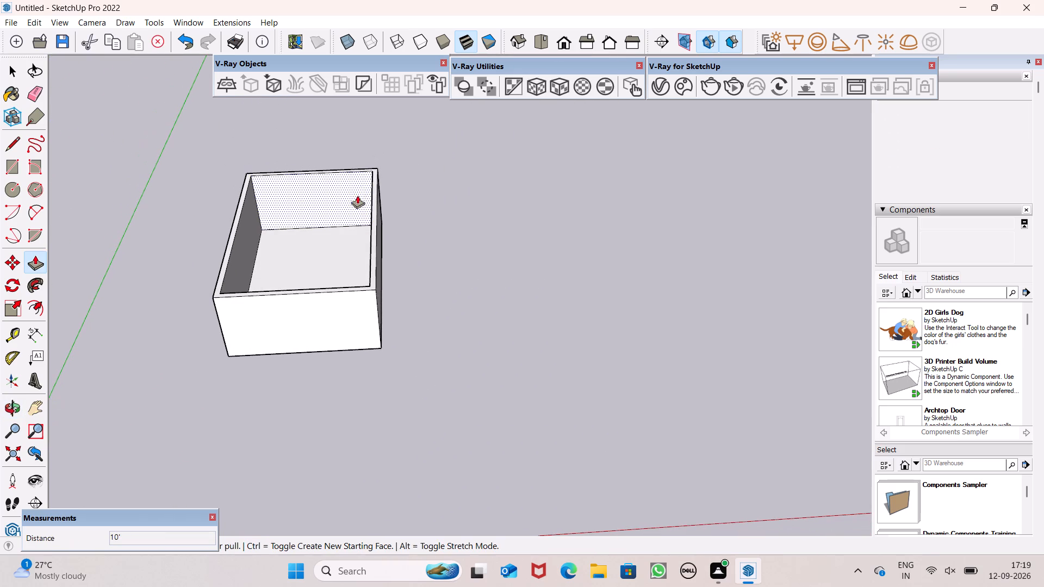
{"action": "key", "text": "space"}
{"action": "scroll", "coordinate": [322, 365], "scroll_direction": "up", "scroll_amount": 5}
{"action": "scroll", "coordinate": [314, 353], "scroll_direction": "down", "scroll_amount": 3}
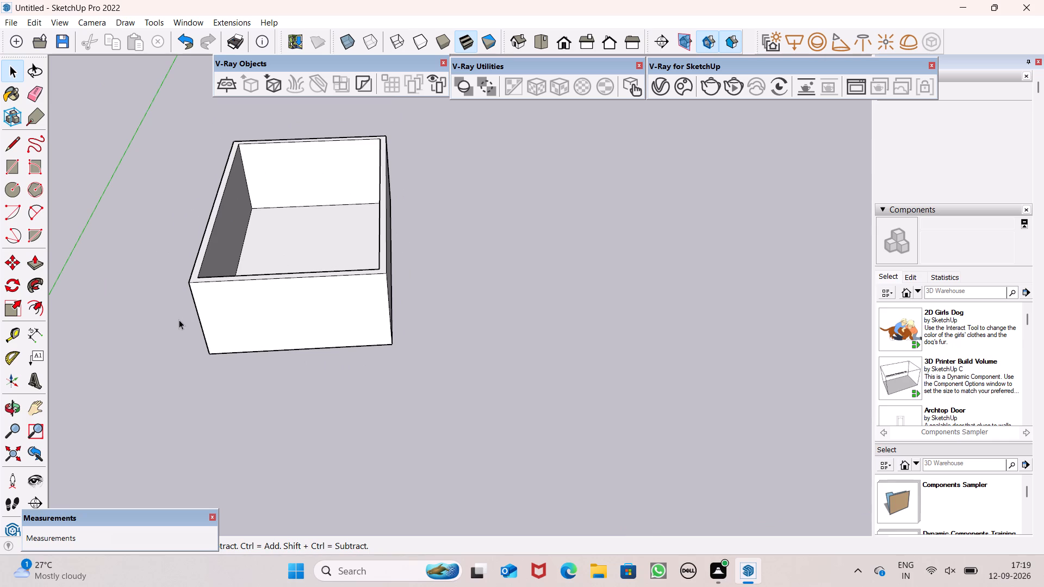
{"action": "scroll", "coordinate": [320, 313], "scroll_direction": "down", "scroll_amount": 3}
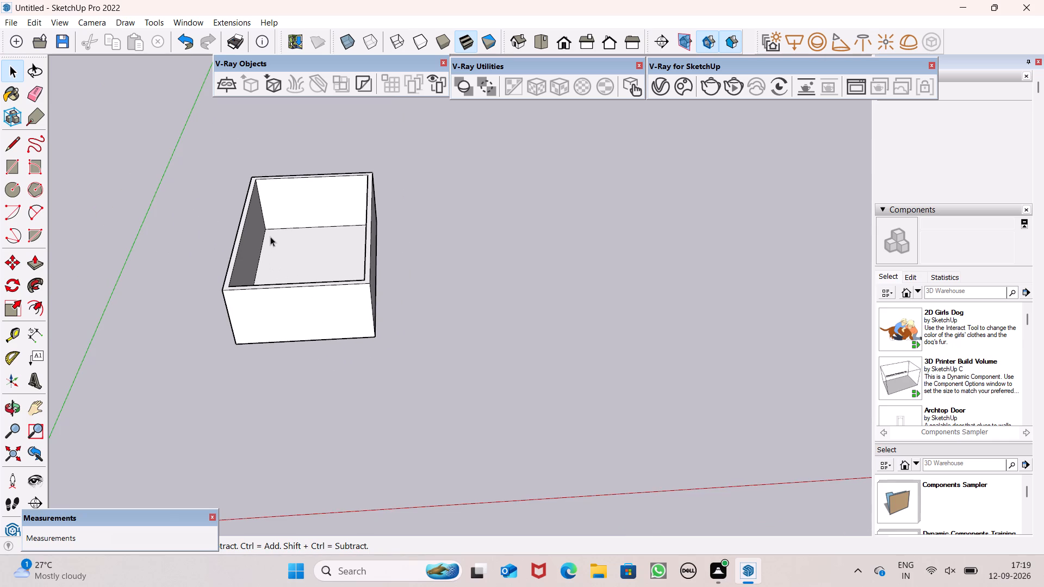
{"action": "scroll", "coordinate": [272, 246], "scroll_direction": "down", "scroll_amount": 3}
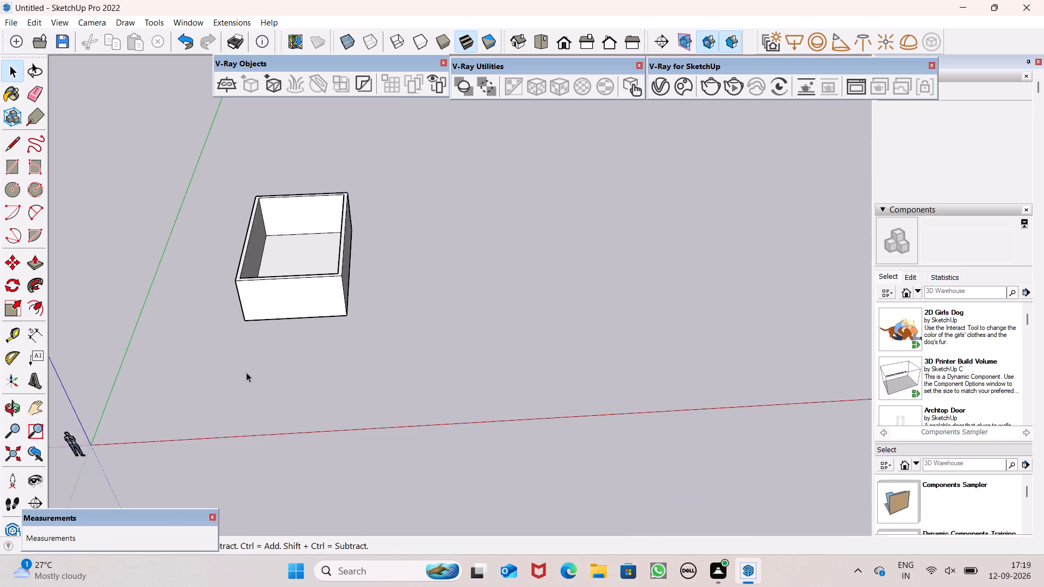
{"action": "middle_click", "coordinate": [240, 339]}
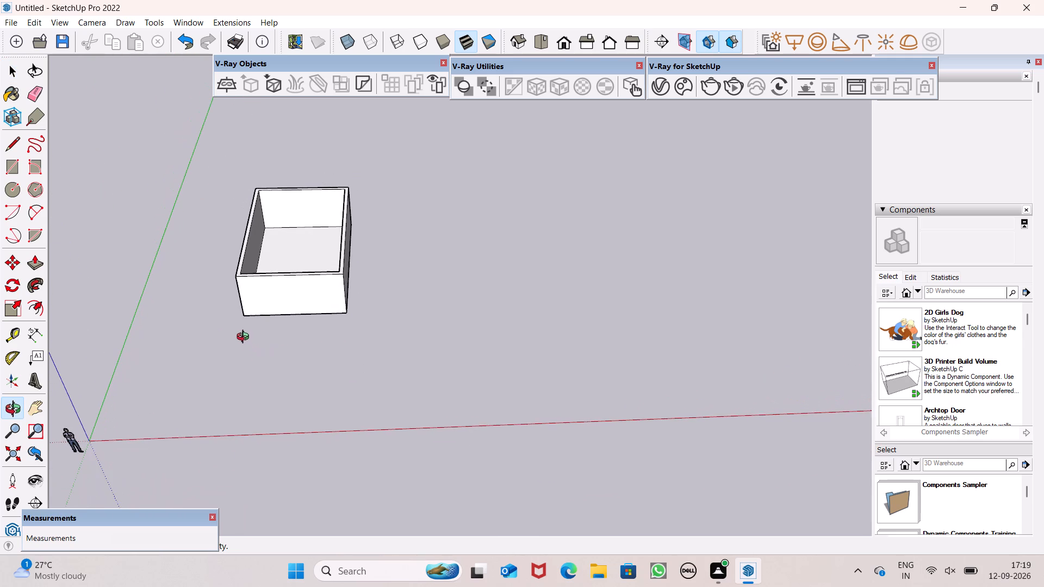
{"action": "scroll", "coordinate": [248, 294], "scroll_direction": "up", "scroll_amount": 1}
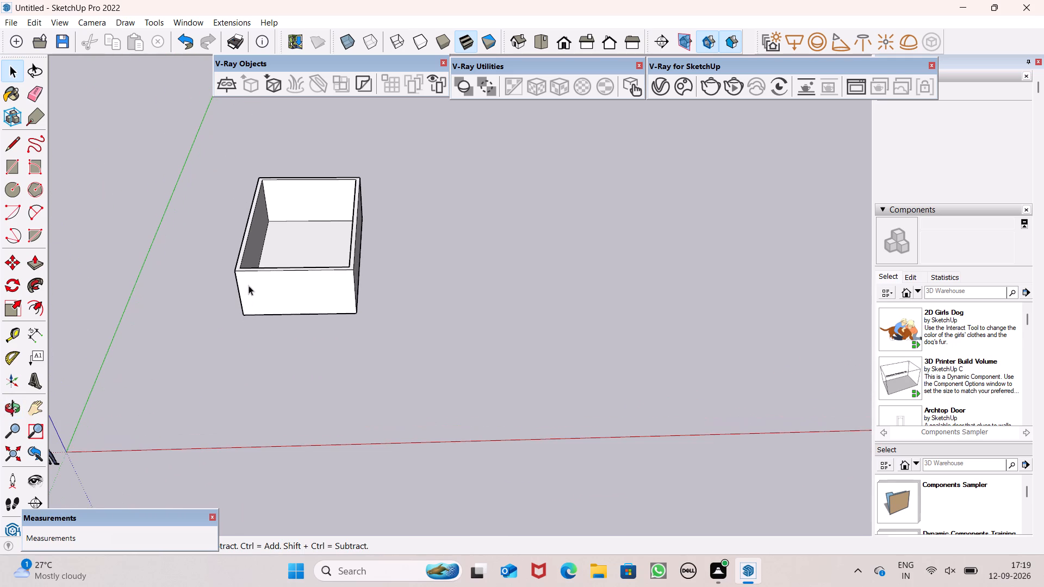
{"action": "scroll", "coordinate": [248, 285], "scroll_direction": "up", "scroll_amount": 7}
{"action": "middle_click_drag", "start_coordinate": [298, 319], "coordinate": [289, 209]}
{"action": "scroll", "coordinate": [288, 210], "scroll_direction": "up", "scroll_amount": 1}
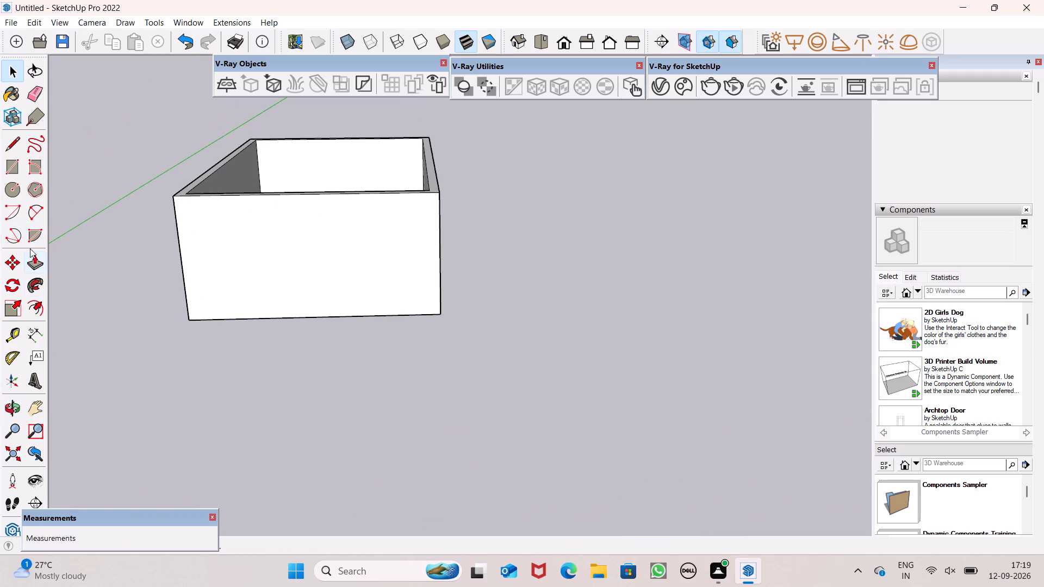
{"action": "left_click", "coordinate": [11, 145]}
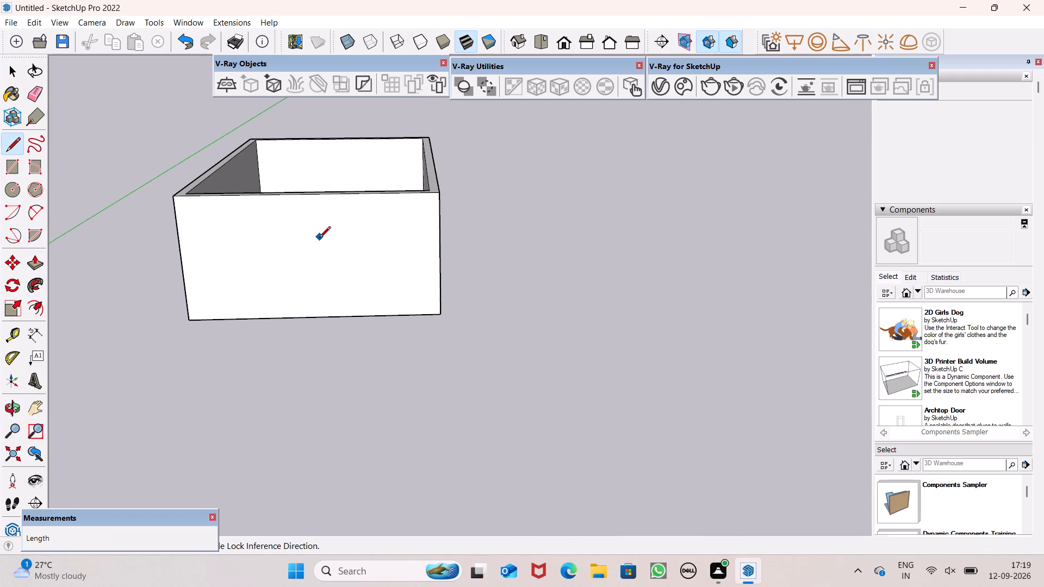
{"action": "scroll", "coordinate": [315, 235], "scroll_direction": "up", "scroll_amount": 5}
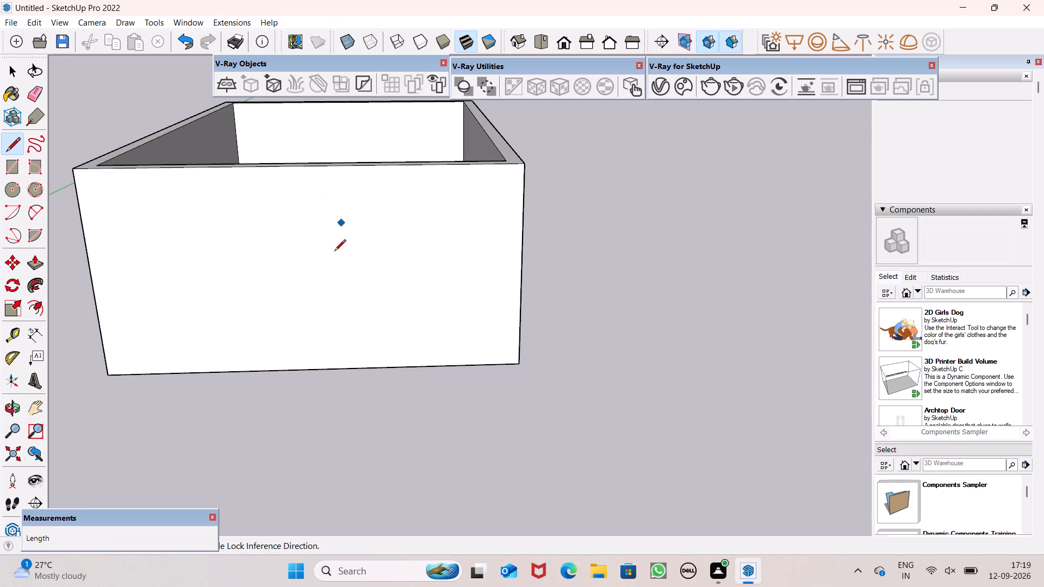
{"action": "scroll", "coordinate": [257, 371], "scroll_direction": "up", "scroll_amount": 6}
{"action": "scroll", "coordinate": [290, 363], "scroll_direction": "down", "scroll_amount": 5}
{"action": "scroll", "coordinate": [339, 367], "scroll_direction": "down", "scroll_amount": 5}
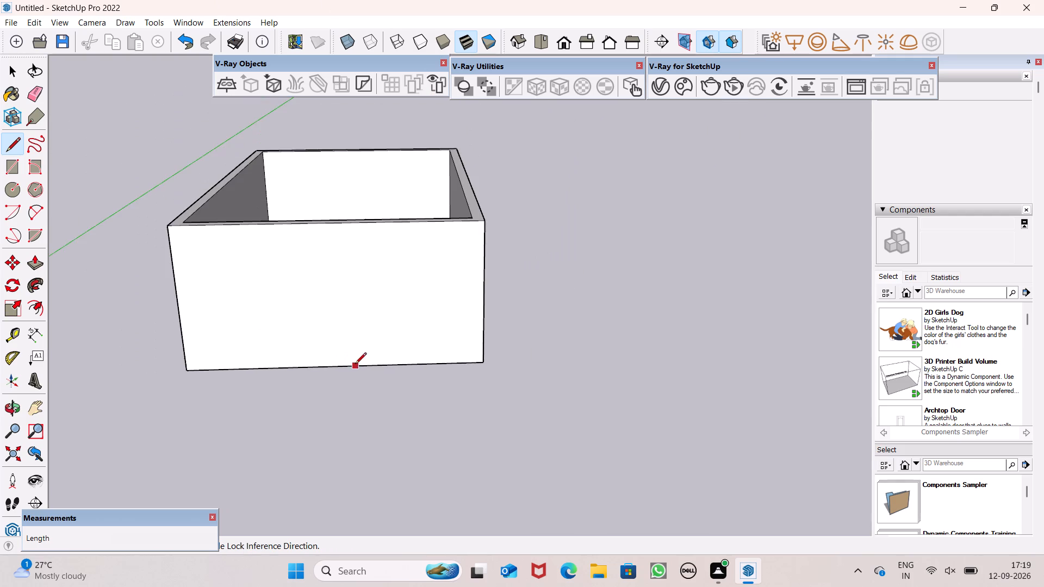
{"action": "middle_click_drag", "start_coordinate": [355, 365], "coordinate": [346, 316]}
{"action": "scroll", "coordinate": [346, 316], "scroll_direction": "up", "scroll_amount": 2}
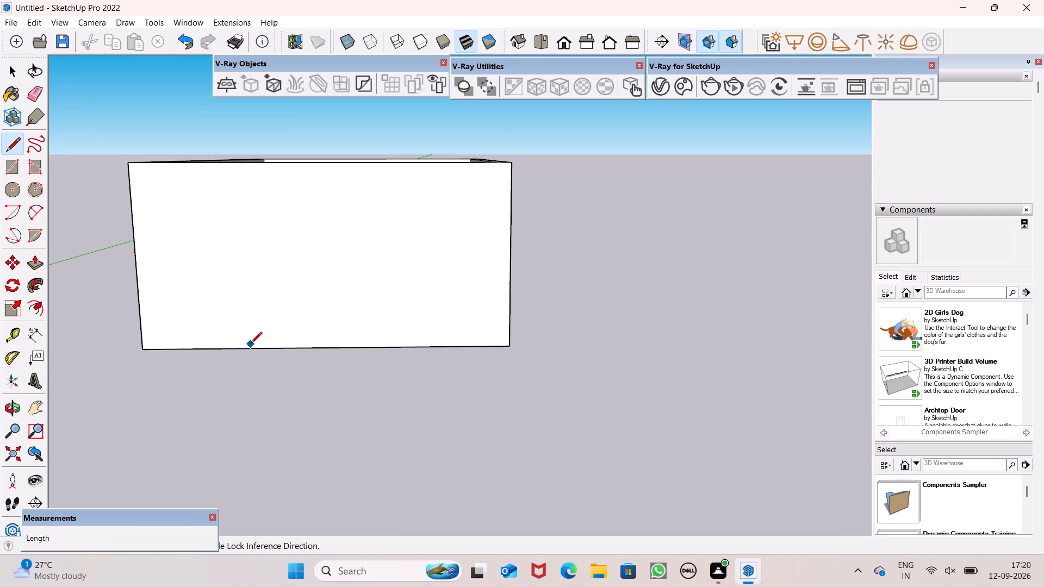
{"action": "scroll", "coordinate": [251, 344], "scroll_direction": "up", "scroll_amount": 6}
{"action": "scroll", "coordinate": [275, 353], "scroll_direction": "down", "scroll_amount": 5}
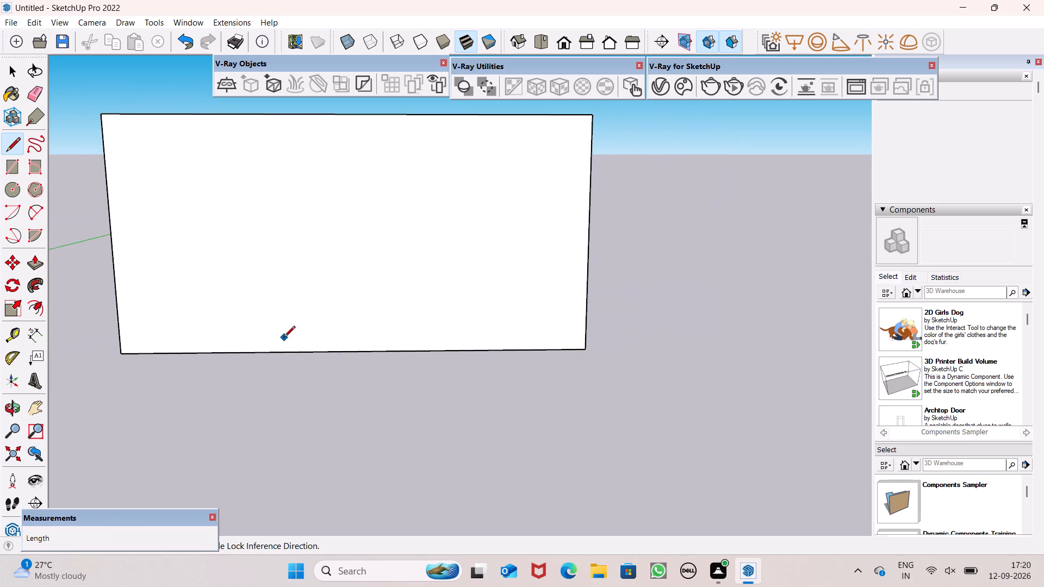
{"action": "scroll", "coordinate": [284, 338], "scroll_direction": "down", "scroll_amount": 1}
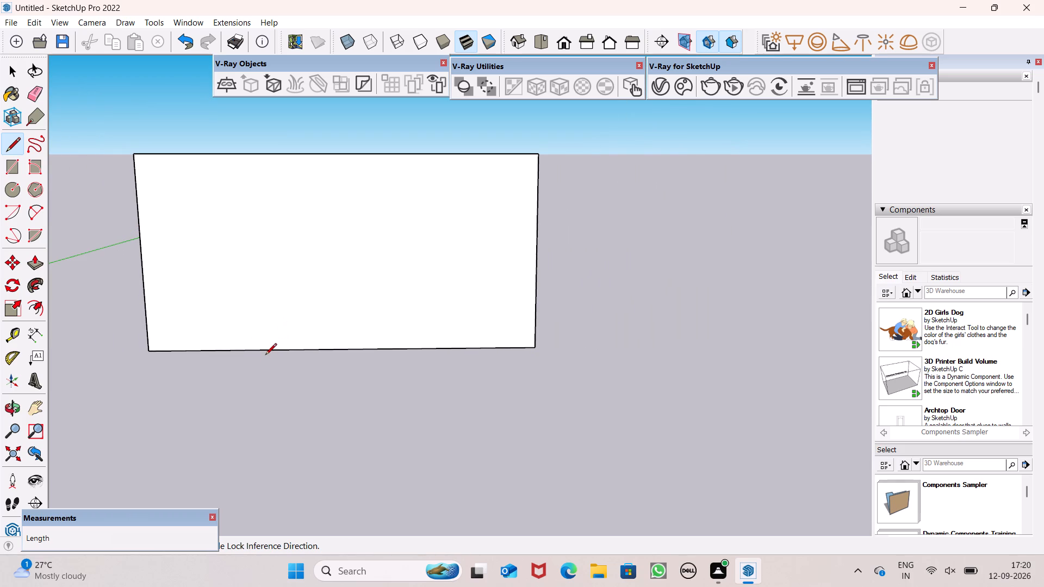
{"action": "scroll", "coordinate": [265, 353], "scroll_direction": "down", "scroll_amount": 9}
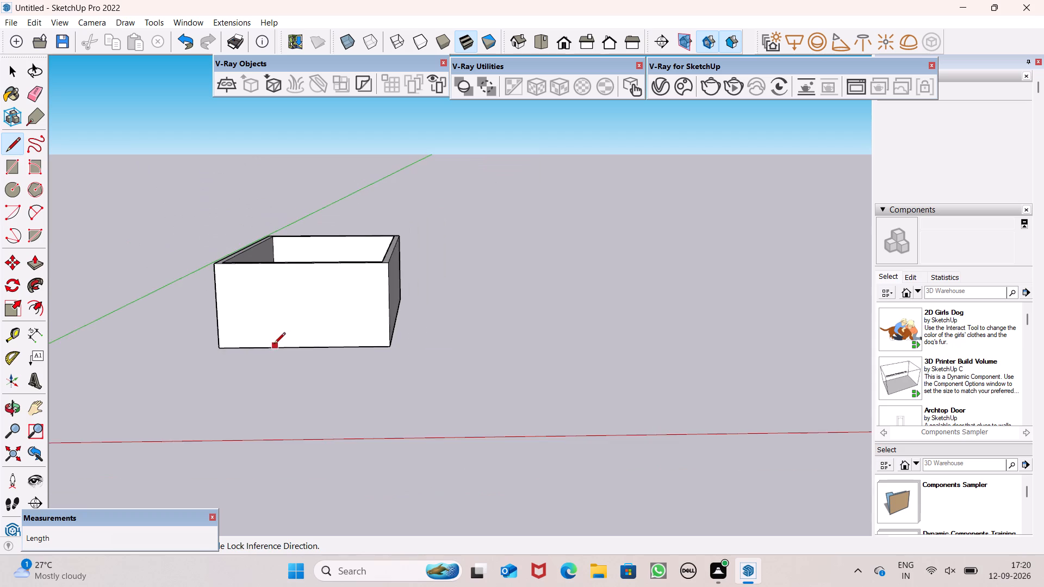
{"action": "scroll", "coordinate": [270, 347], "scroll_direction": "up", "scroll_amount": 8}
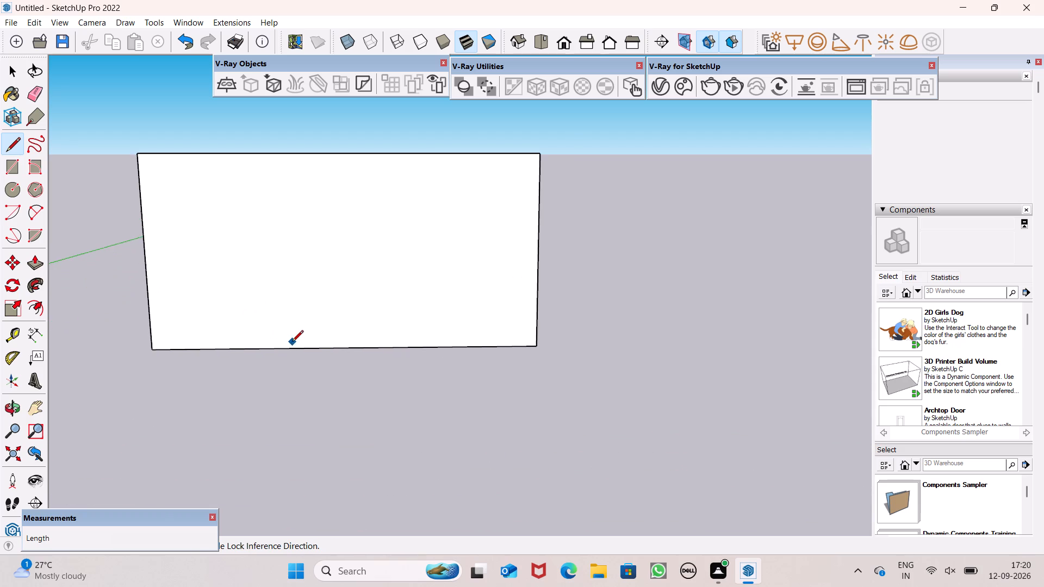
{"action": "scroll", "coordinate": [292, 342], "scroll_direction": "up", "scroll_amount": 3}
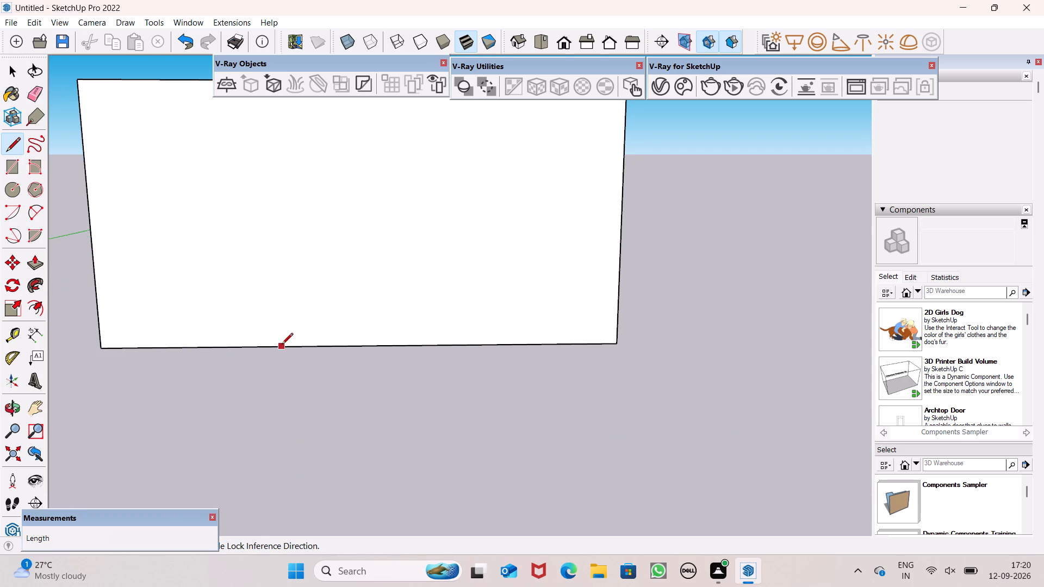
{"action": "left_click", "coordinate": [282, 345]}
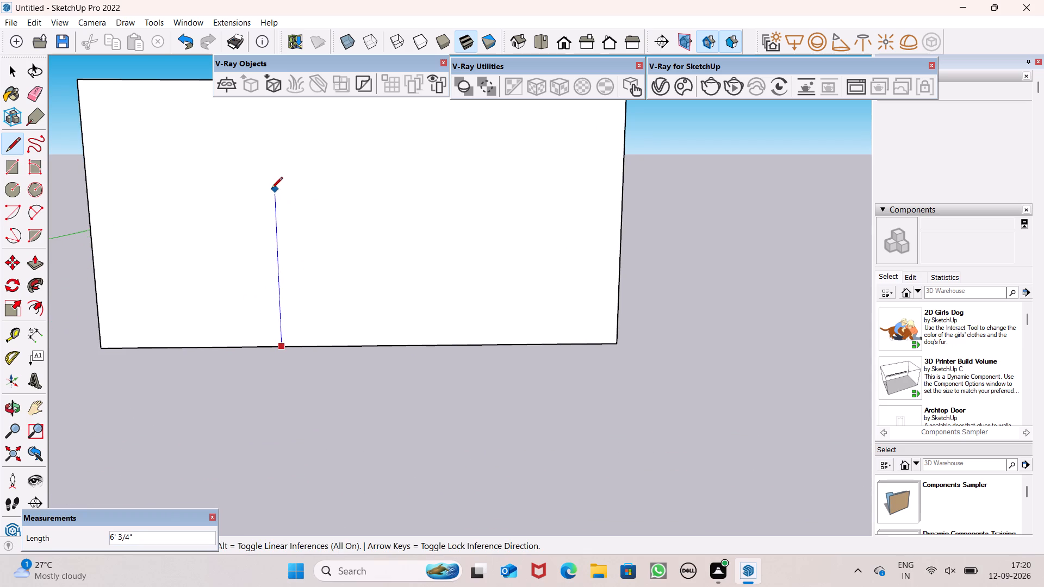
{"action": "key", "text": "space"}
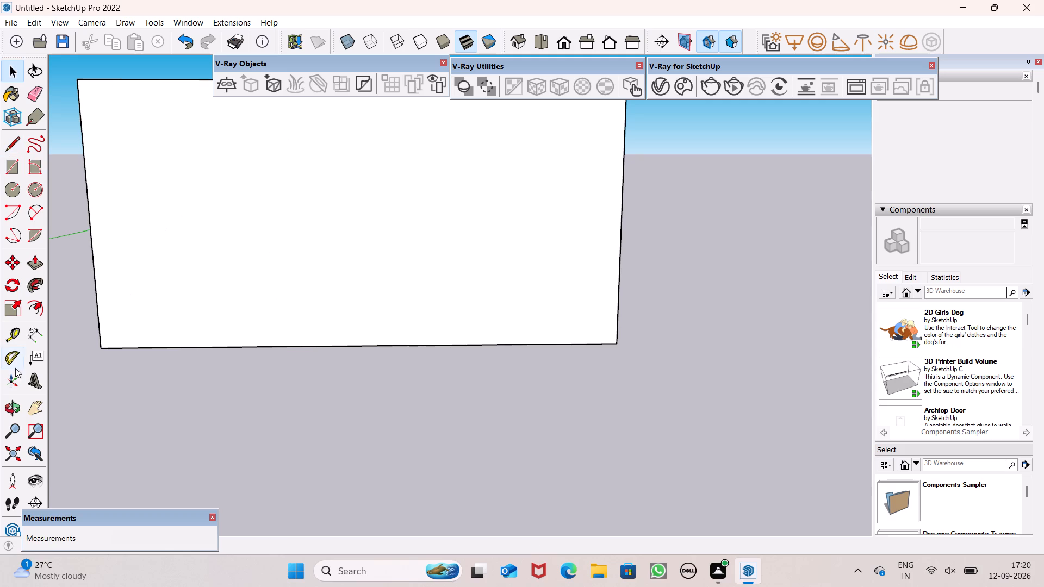
Place a horizontal Tape Measure guide on the front wall face, 7' above its bottom edge.
{"action": "left_click", "coordinate": [11, 338]}
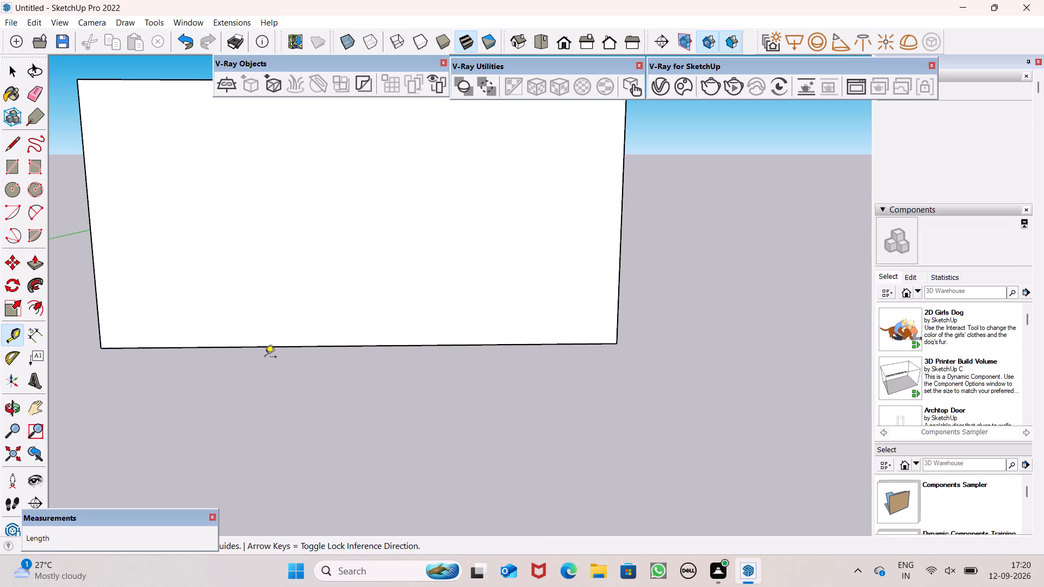
{"action": "scroll", "coordinate": [279, 296], "scroll_direction": "down", "scroll_amount": 4}
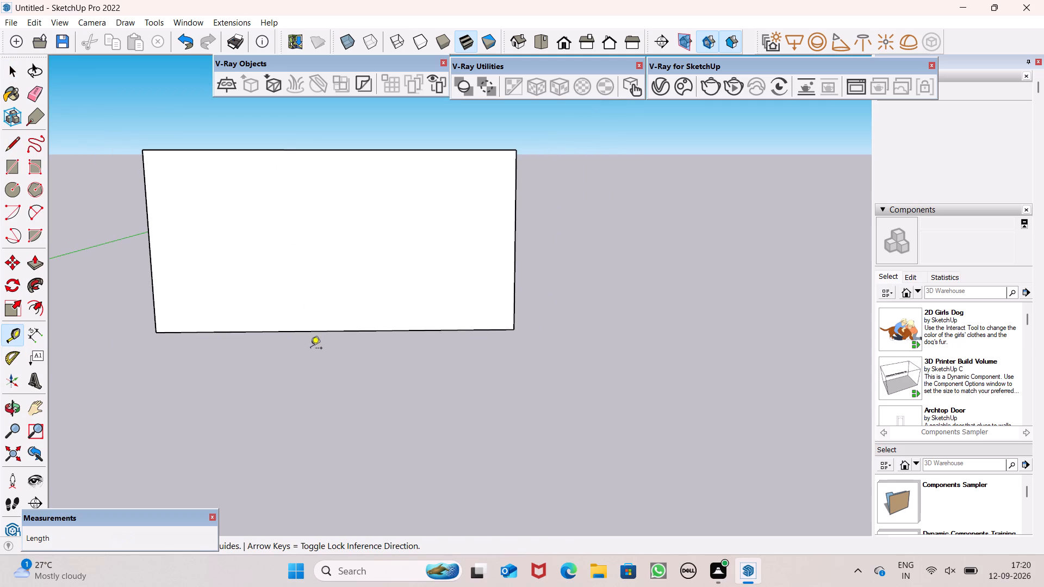
{"action": "left_click", "coordinate": [276, 333]}
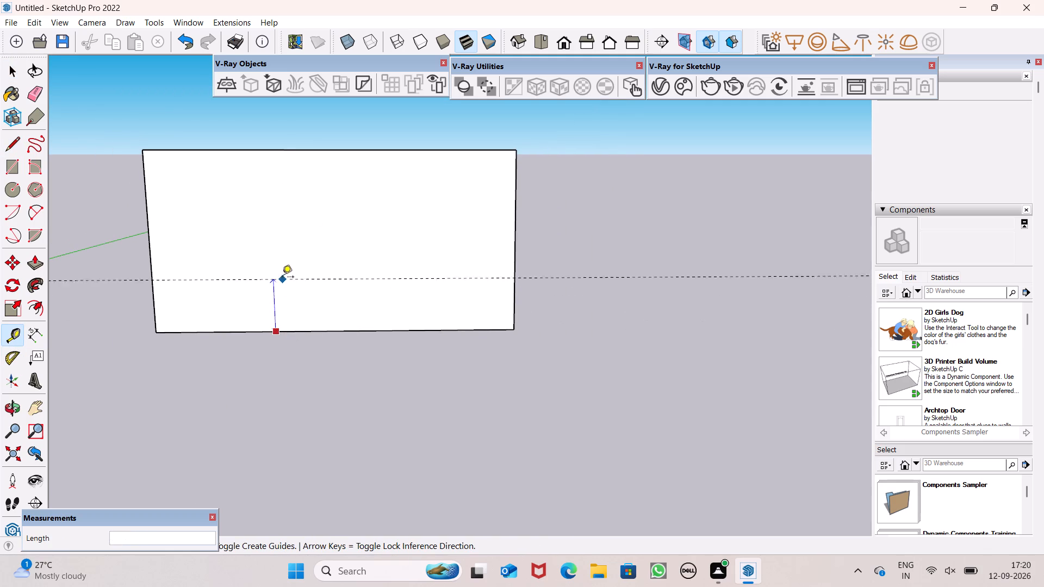
{"action": "key", "text": "7"}
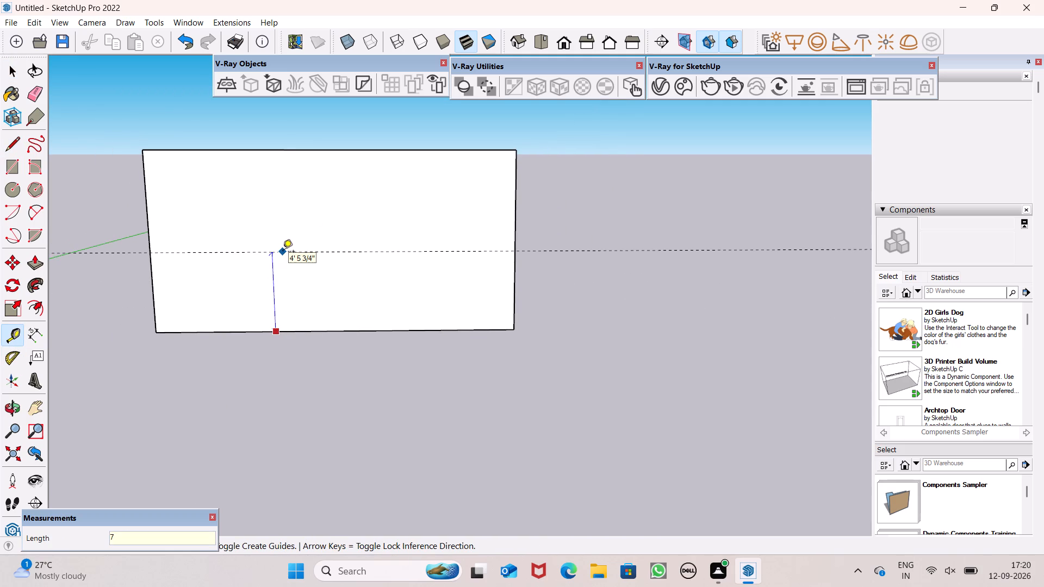
{"action": "key", "text": "apostrophe"}
{"action": "key", "text": "Return"}
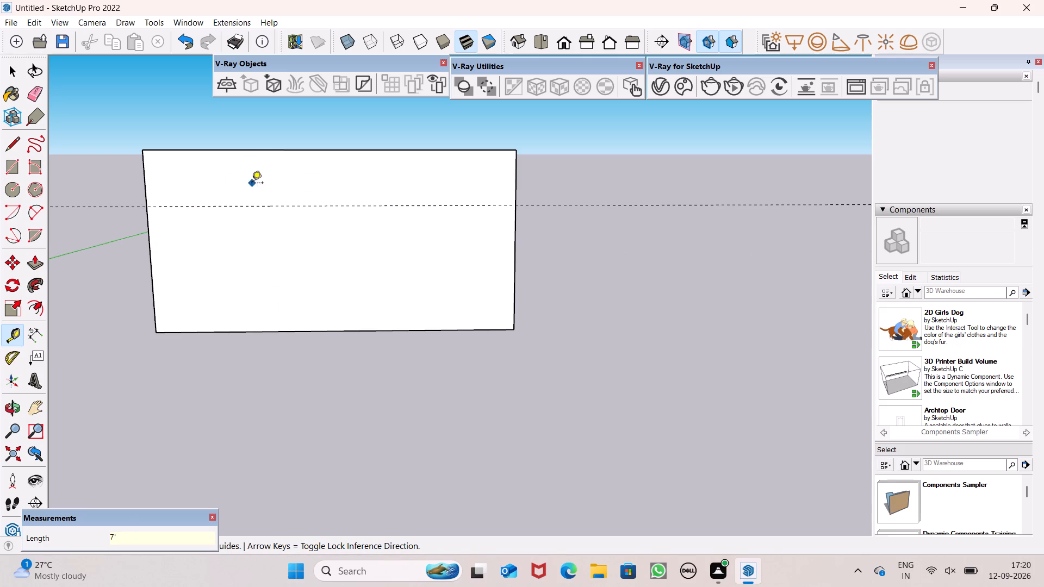
Place a vertical guide on the front wall face, about 6.5' in from its left edge.
{"action": "left_click", "coordinate": [150, 245]}
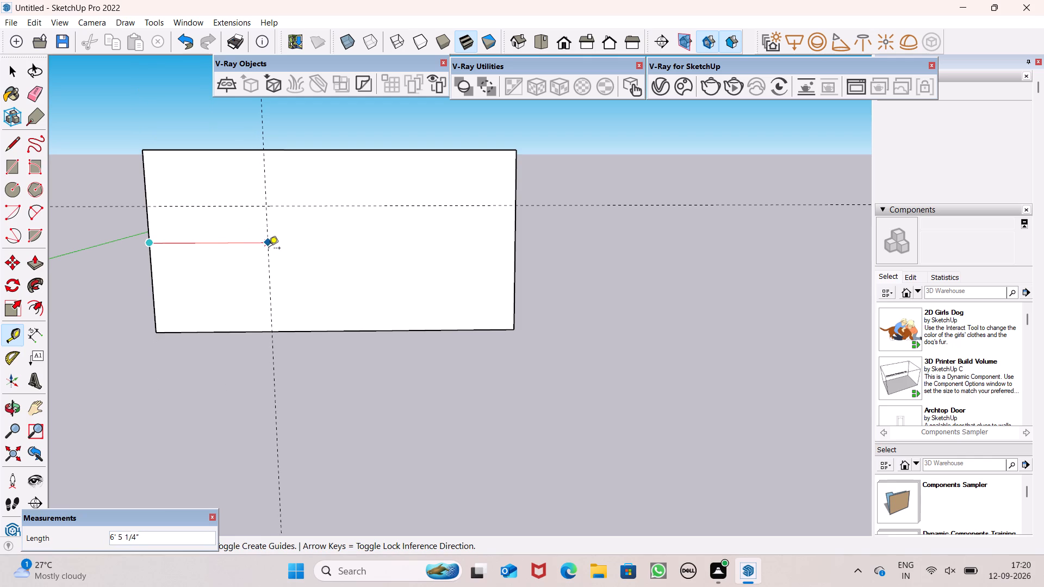
{"action": "left_click", "coordinate": [270, 247]}
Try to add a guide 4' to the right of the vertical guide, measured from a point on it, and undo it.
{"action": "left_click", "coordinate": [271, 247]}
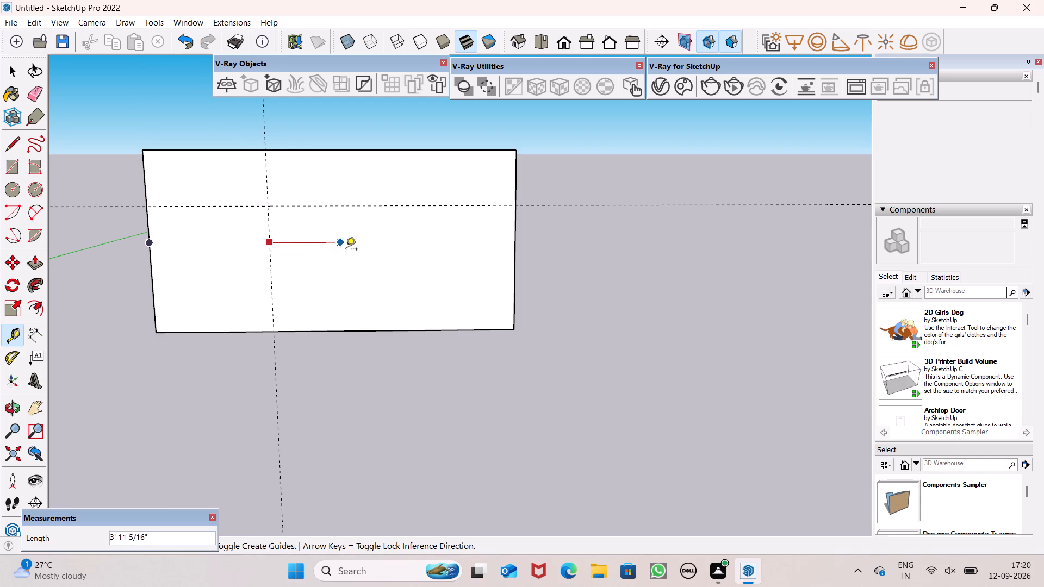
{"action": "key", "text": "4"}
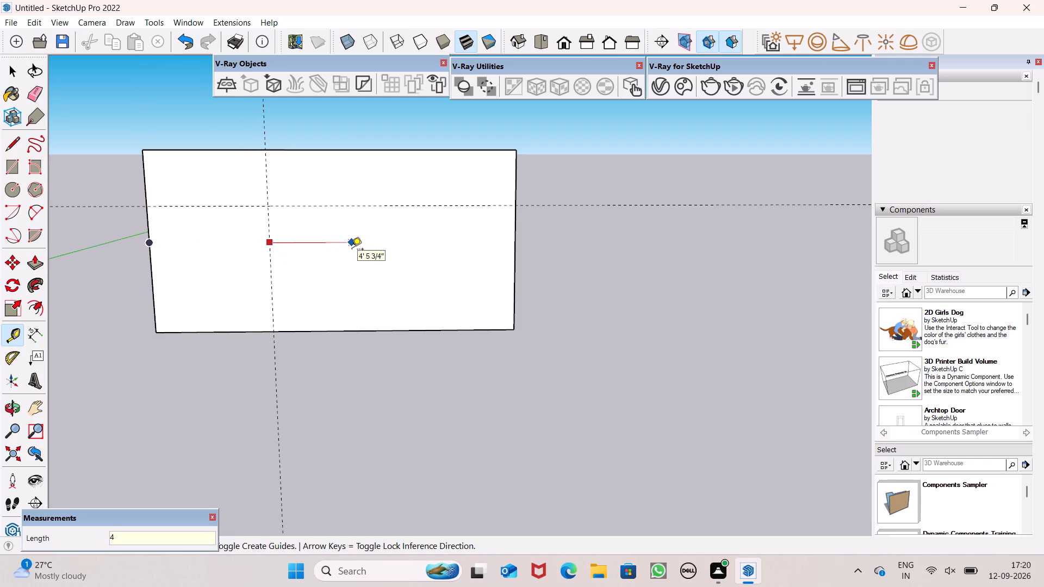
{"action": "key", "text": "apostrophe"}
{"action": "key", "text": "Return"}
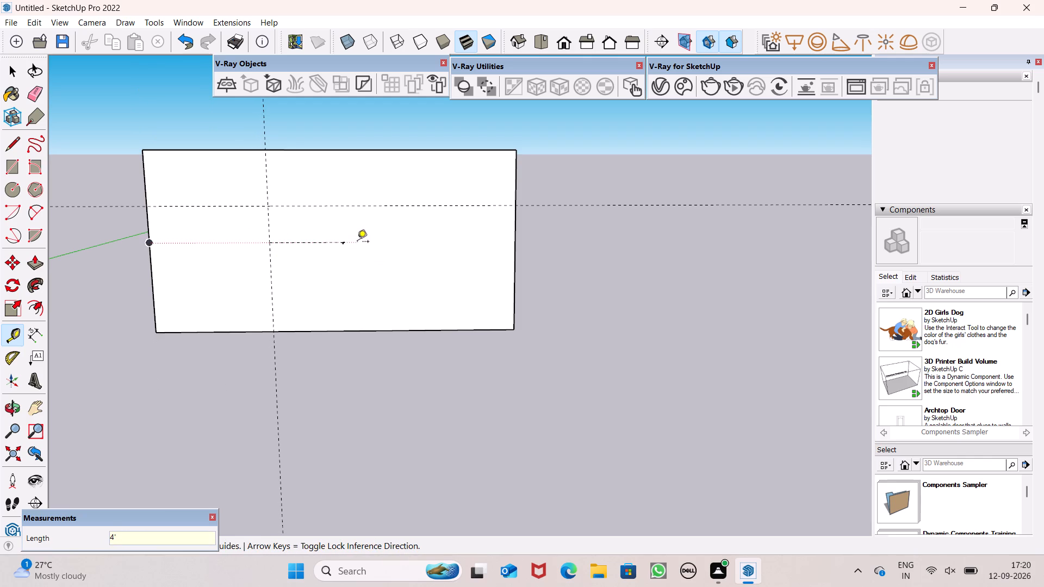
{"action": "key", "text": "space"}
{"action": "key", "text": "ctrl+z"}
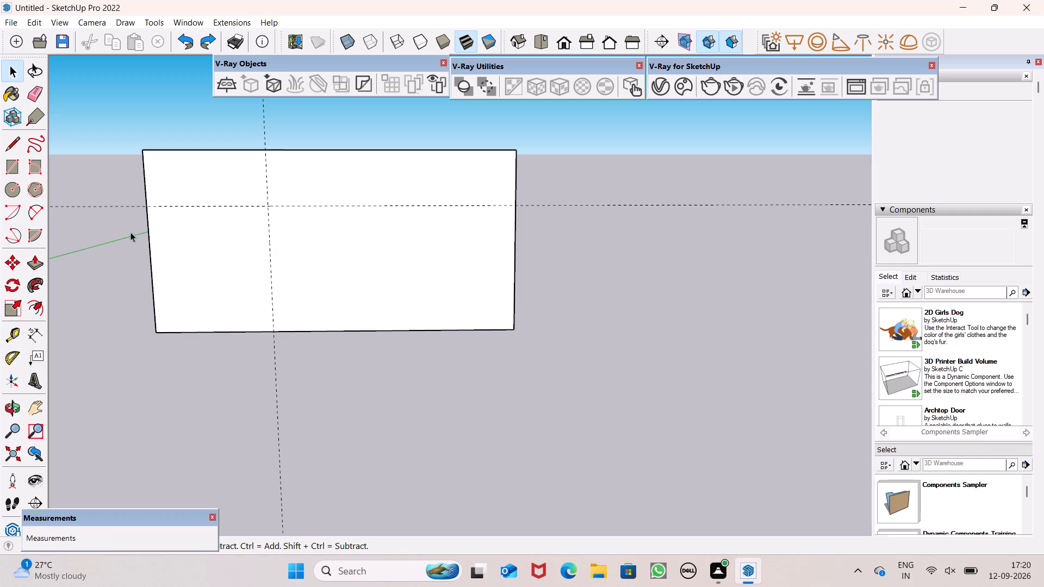
Place a second vertical guide on the front wall face, parallel to the first and 4' to its right.
{"action": "left_click", "coordinate": [9, 333]}
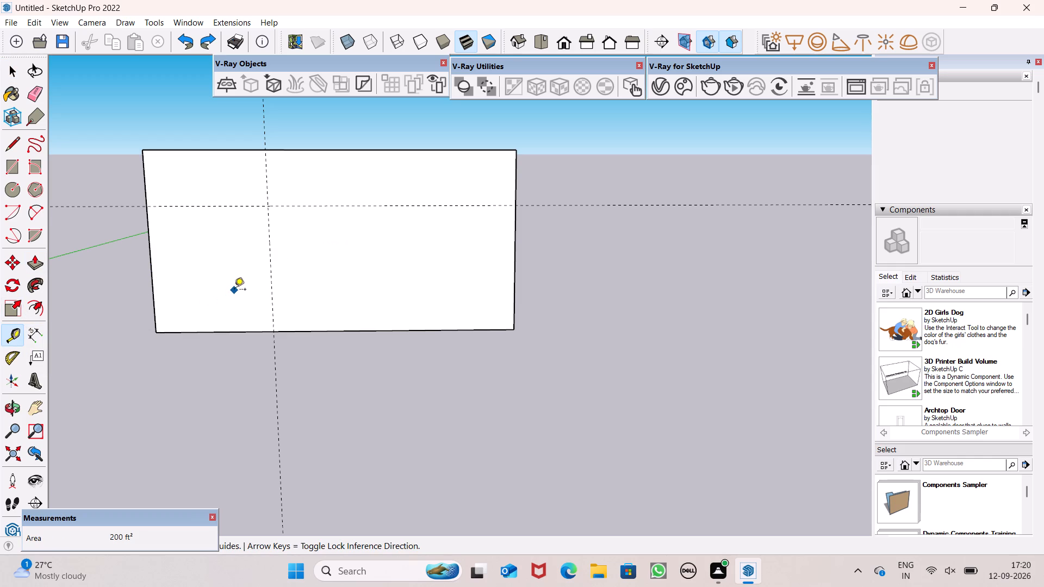
{"action": "left_click", "coordinate": [272, 276]}
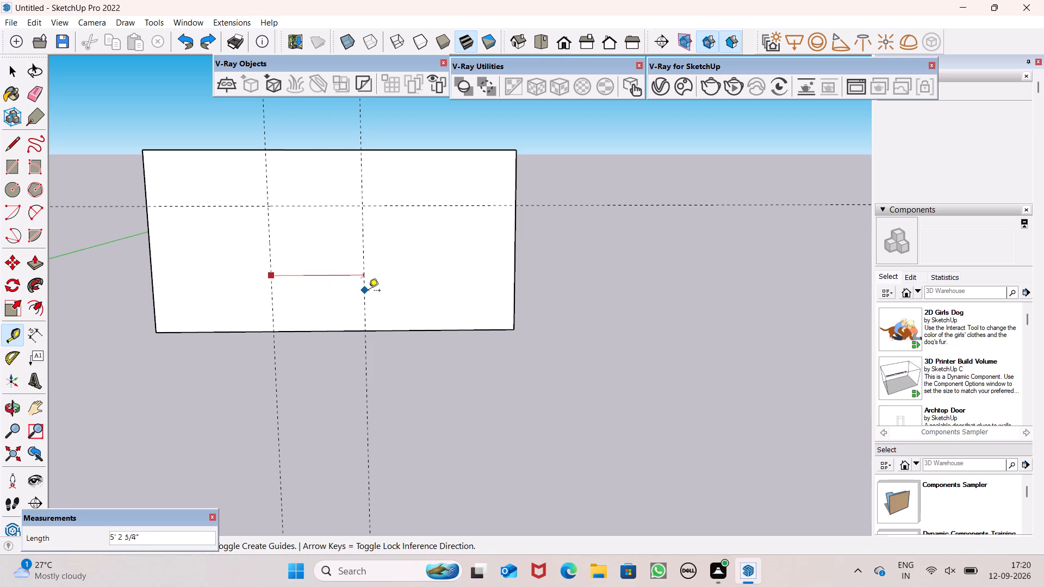
{"action": "key", "text": "4"}
{"action": "key", "text": "apostrophe"}
{"action": "key", "text": "Return"}
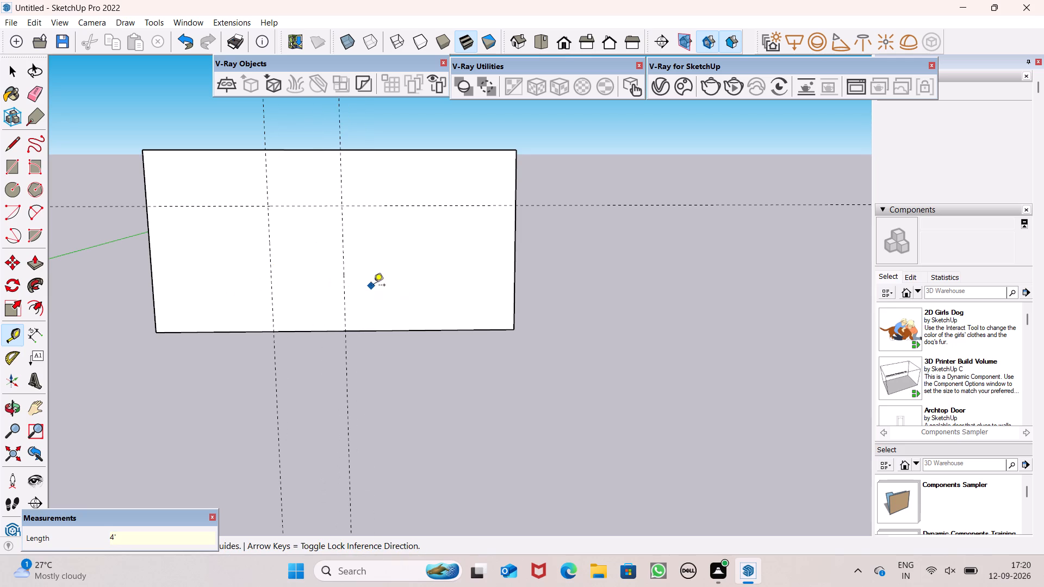
{"action": "scroll", "coordinate": [378, 380], "scroll_direction": "down", "scroll_amount": 1}
{"action": "key", "text": "space"}
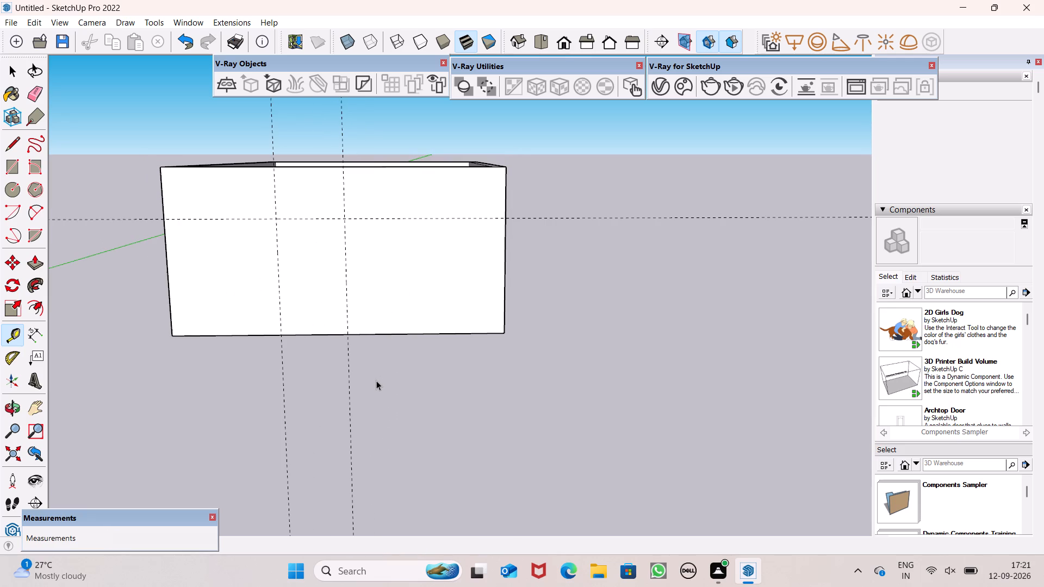
{"action": "right_click", "coordinate": [375, 383]}
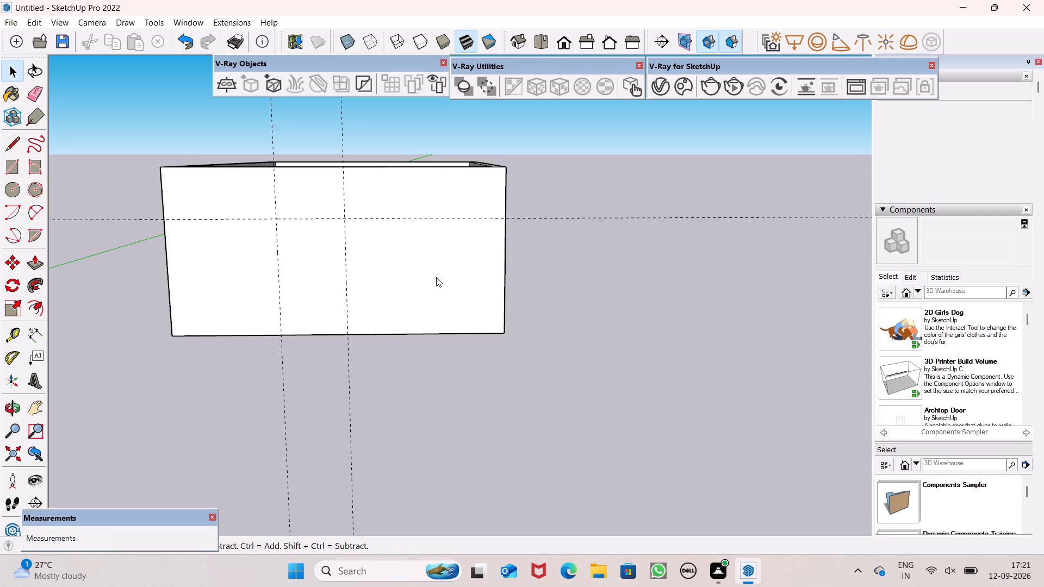
Place a second horizontal guide on the front wall face, 3' above its bottom edge.
{"action": "scroll", "coordinate": [436, 277], "scroll_direction": "up", "scroll_amount": 6}
{"action": "left_click", "coordinate": [10, 333]}
{"action": "scroll", "coordinate": [502, 219], "scroll_direction": "up", "scroll_amount": 1}
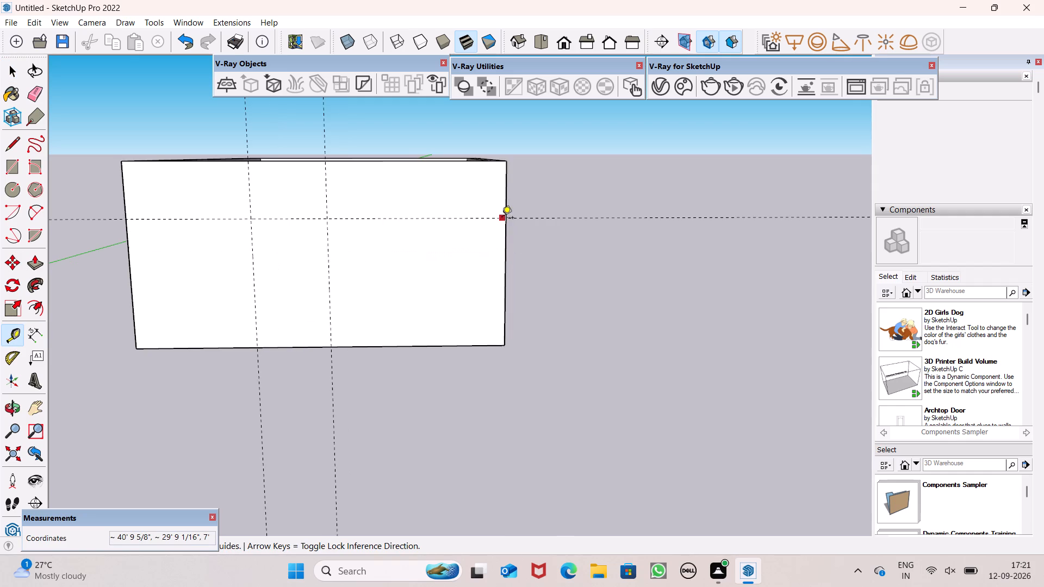
{"action": "scroll", "coordinate": [502, 218], "scroll_direction": "up", "scroll_amount": 3}
{"action": "scroll", "coordinate": [407, 271], "scroll_direction": "up", "scroll_amount": 3}
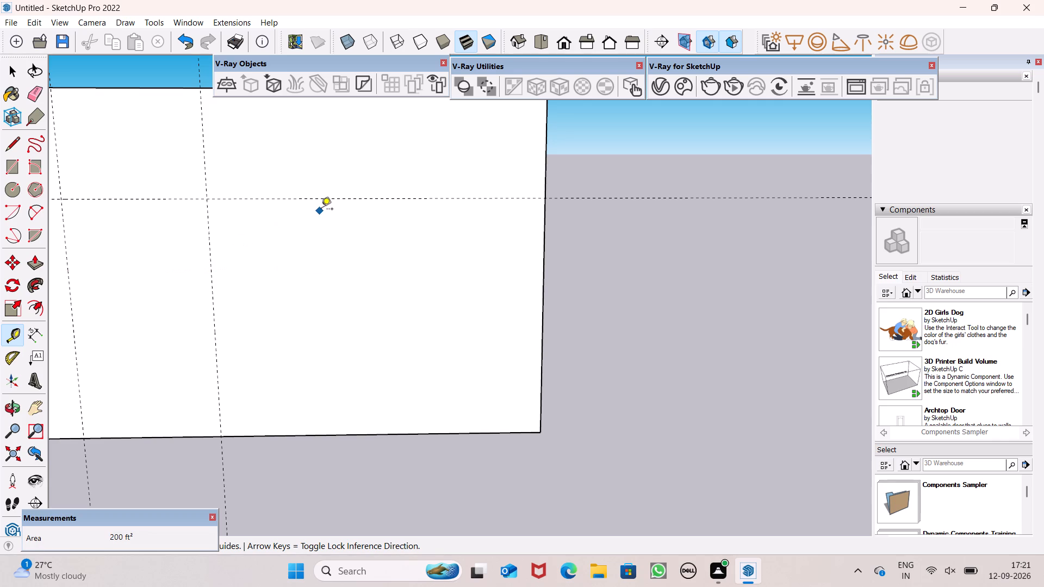
{"action": "scroll", "coordinate": [329, 206], "scroll_direction": "down", "scroll_amount": 2}
{"action": "scroll", "coordinate": [237, 233], "scroll_direction": "up", "scroll_amount": 2}
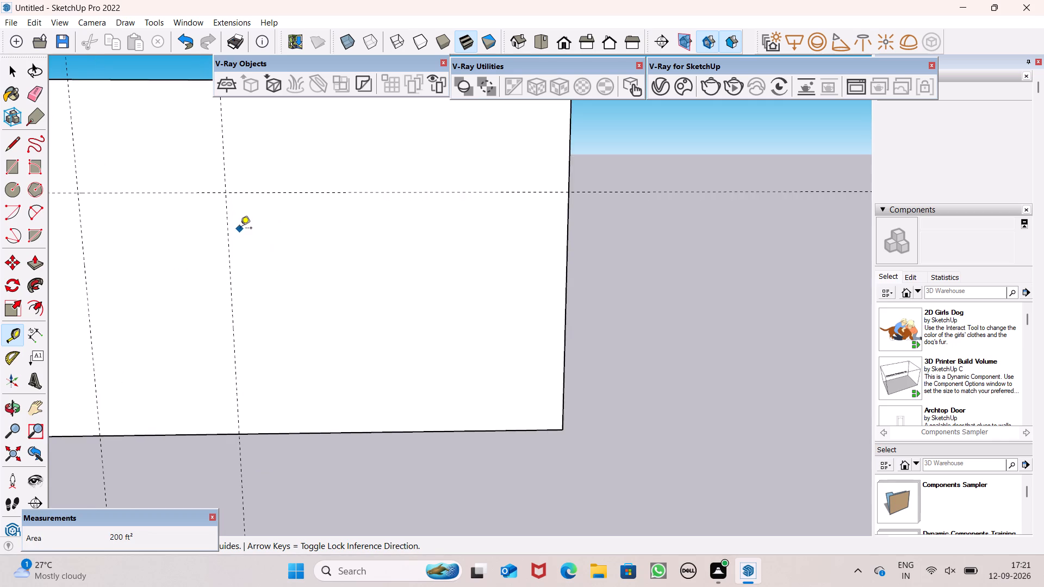
{"action": "scroll", "coordinate": [241, 228], "scroll_direction": "down", "scroll_amount": 3}
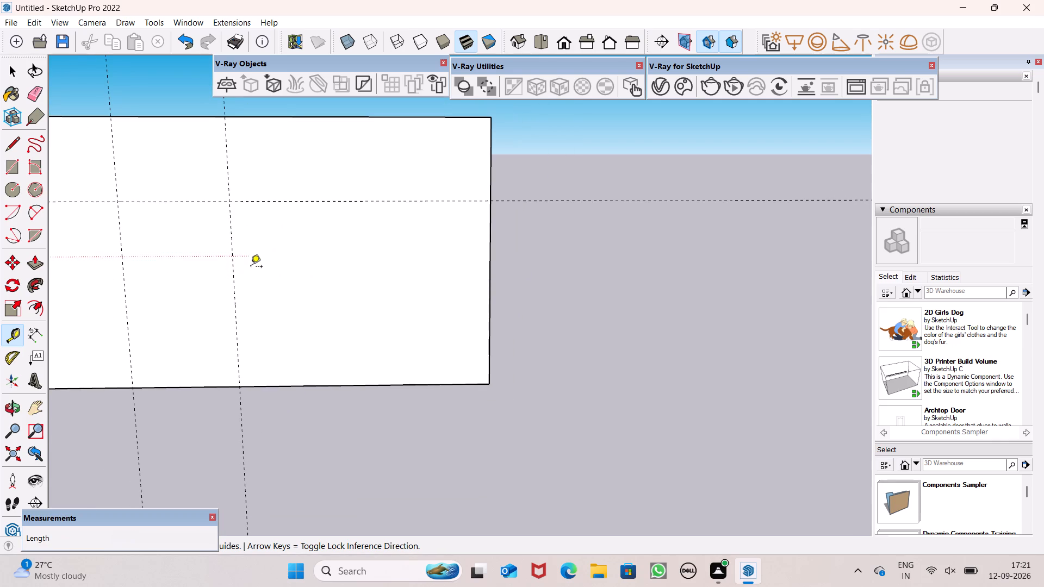
{"action": "left_click", "coordinate": [299, 388]}
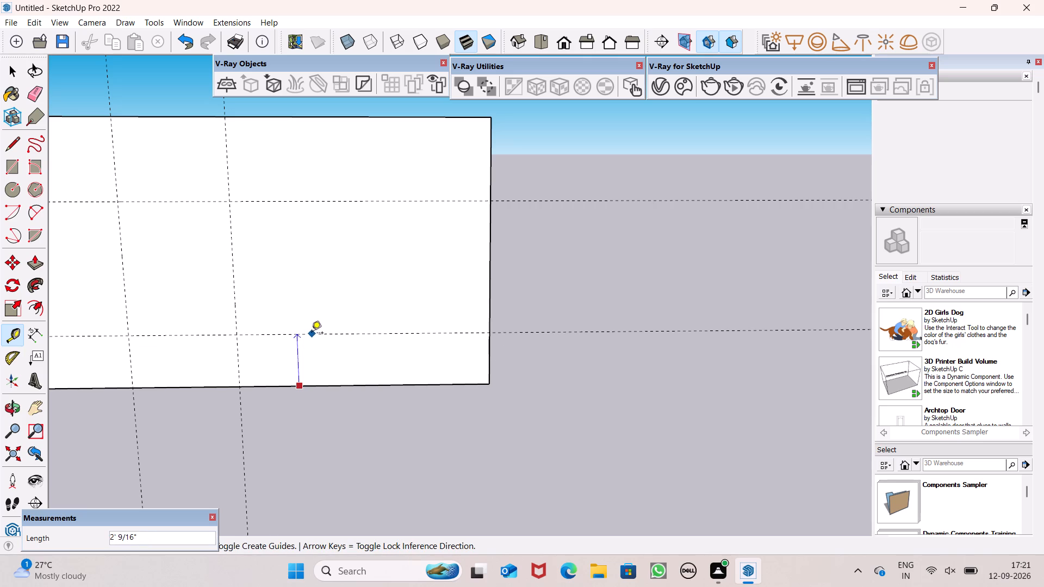
{"action": "key", "text": "3"}
{"action": "key", "text": "apostrophe"}
{"action": "key", "text": "Return"}
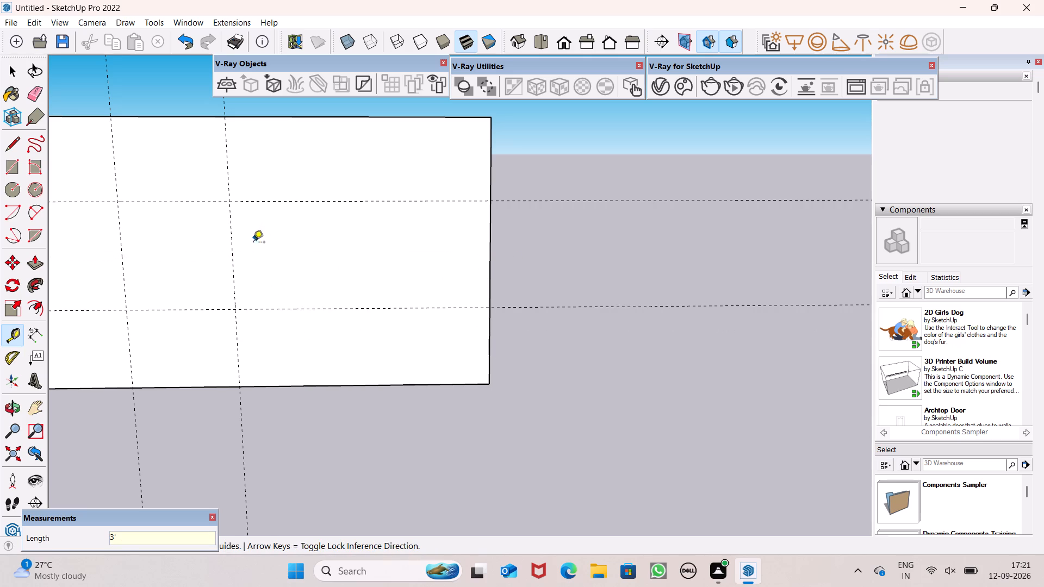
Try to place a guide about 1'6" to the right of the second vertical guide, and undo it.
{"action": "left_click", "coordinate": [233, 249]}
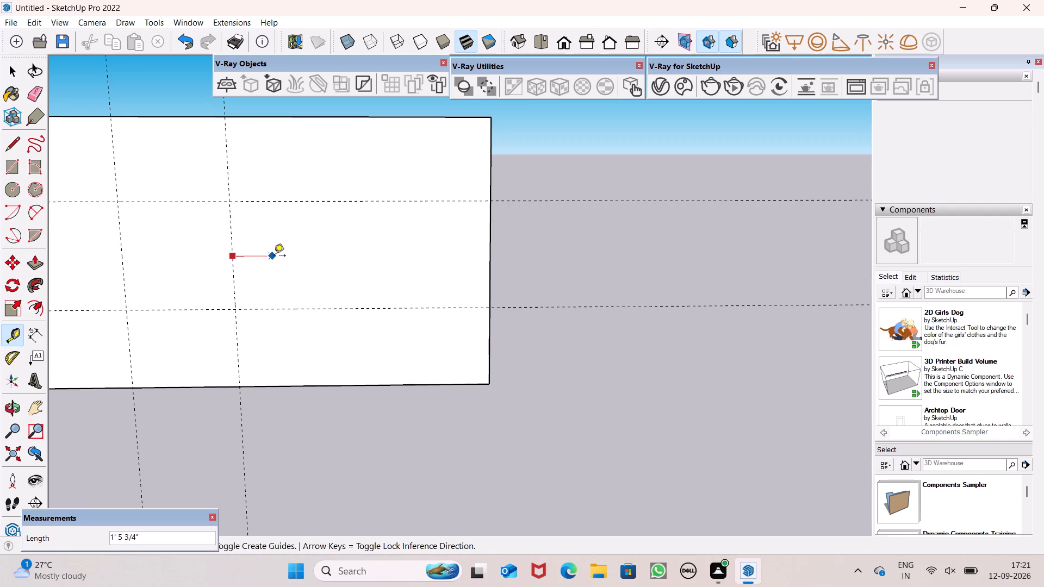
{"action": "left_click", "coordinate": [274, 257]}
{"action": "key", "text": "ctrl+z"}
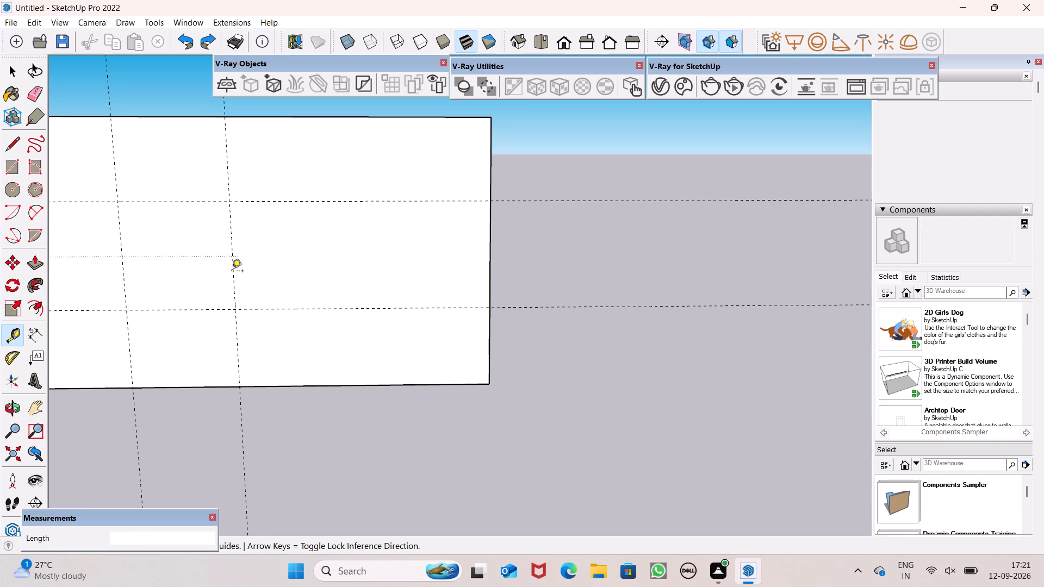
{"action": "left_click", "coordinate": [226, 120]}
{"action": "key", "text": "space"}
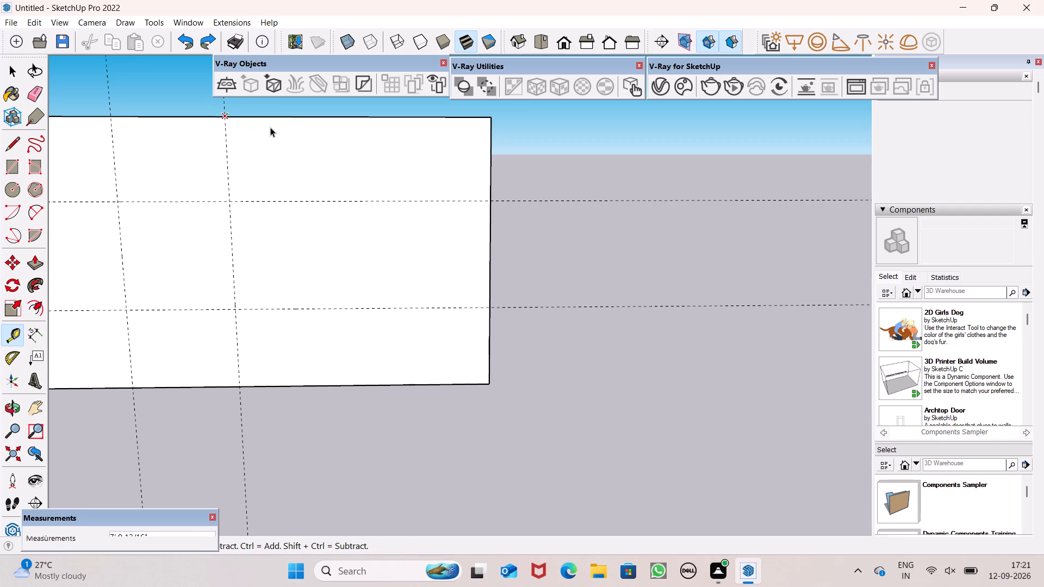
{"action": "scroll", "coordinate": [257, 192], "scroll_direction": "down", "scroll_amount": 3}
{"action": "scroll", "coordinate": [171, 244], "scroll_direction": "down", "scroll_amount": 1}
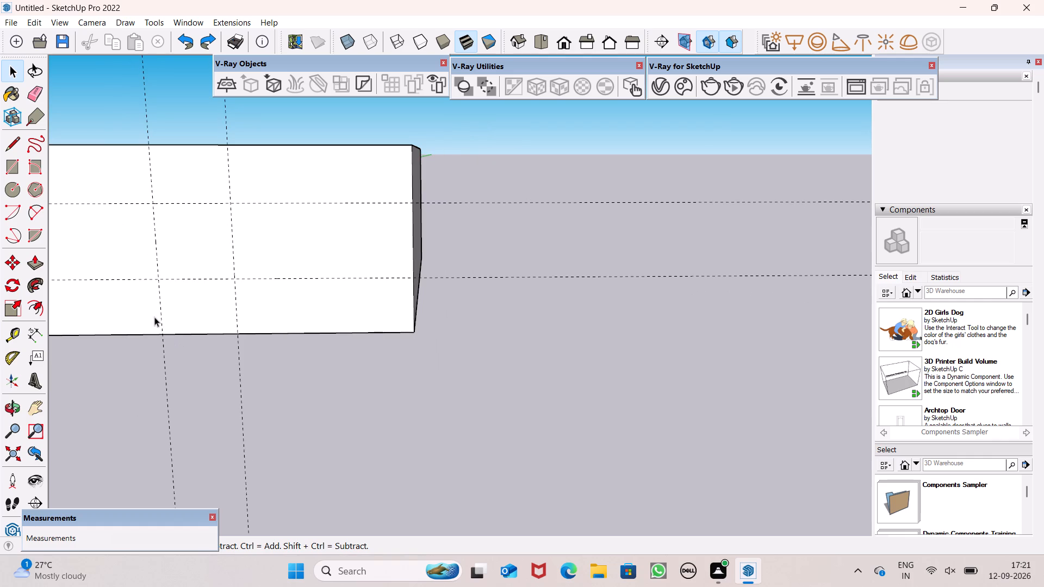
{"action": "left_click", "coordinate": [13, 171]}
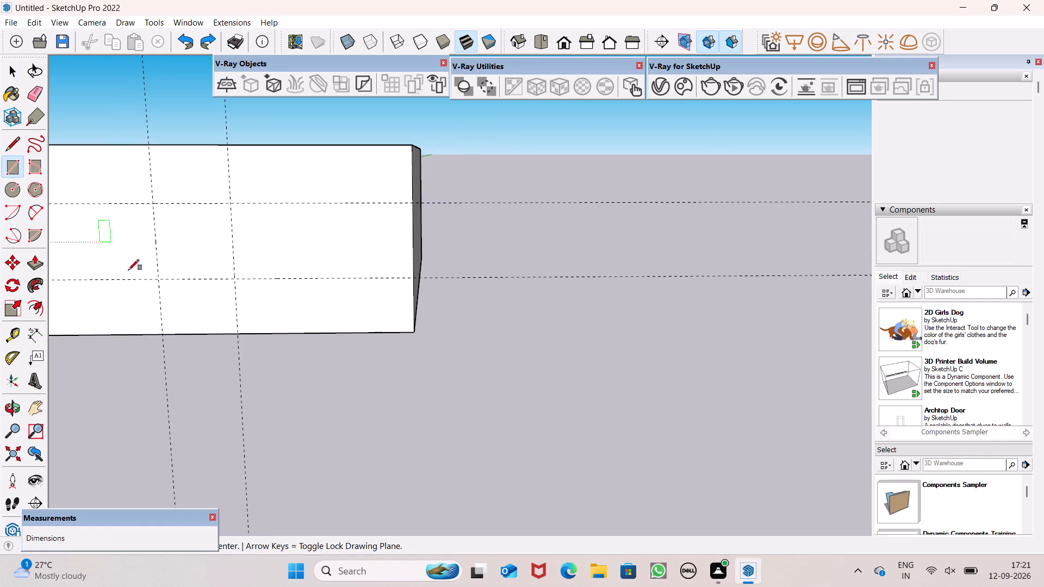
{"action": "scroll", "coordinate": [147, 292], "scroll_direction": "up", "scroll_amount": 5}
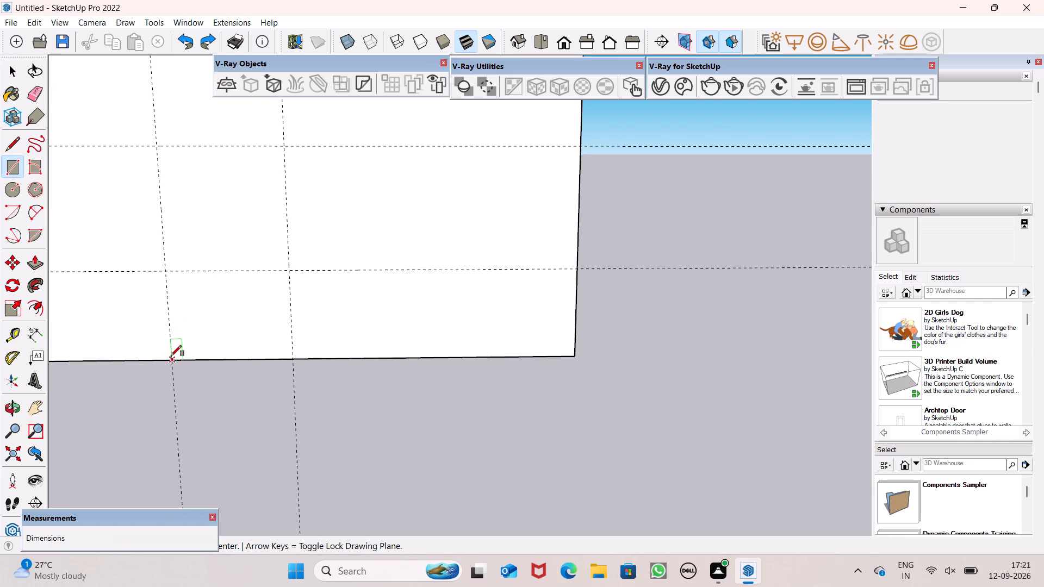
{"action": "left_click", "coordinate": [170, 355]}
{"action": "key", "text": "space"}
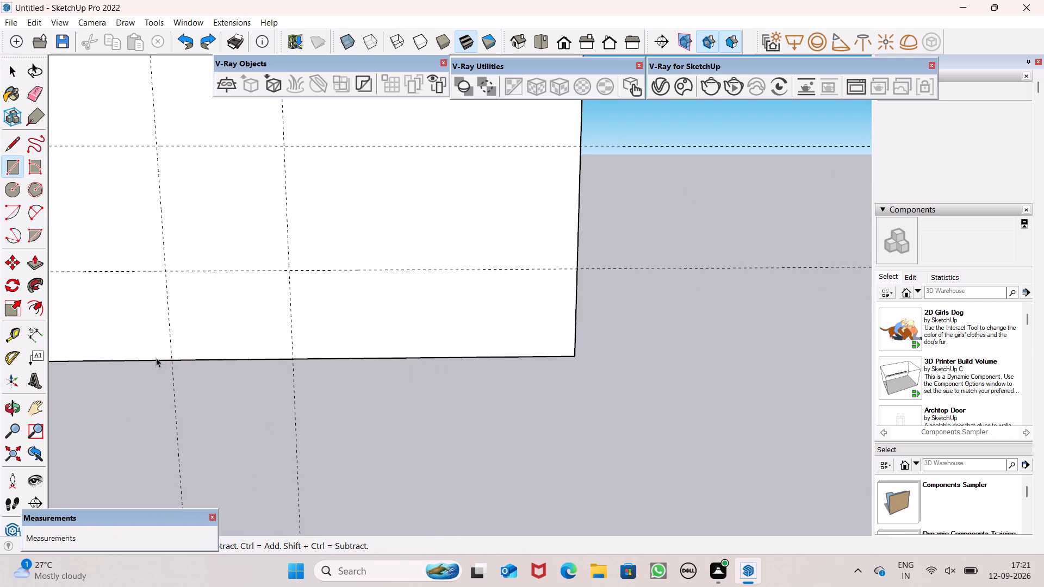
Draw a 4' by 7' door rectangle between the two vertical guides, from the front wall's bottom edge to the upper horizontal guide.
{"action": "left_click", "coordinate": [13, 172]}
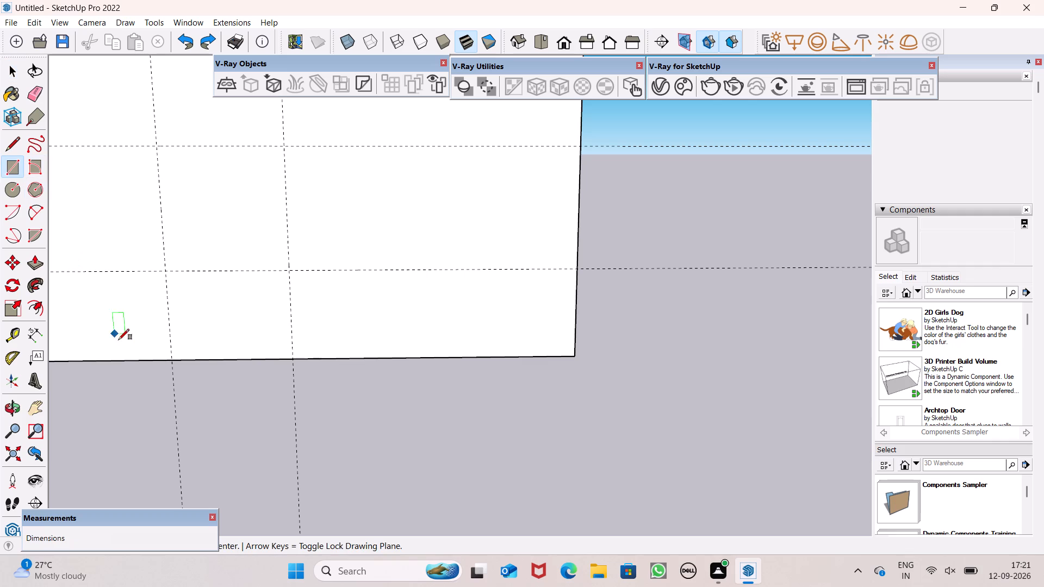
{"action": "left_click", "coordinate": [171, 360]}
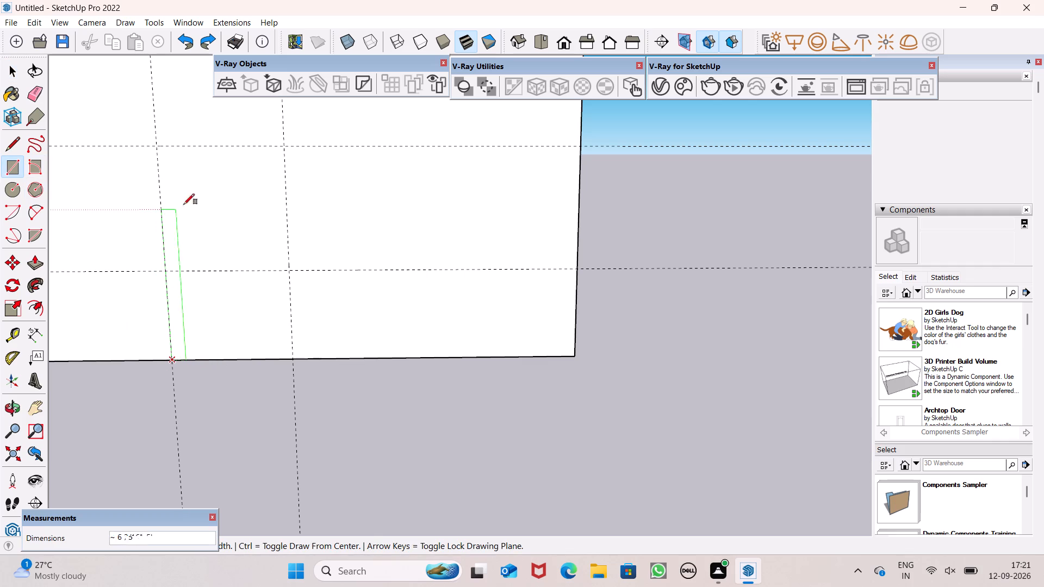
{"action": "left_click", "coordinate": [284, 149]}
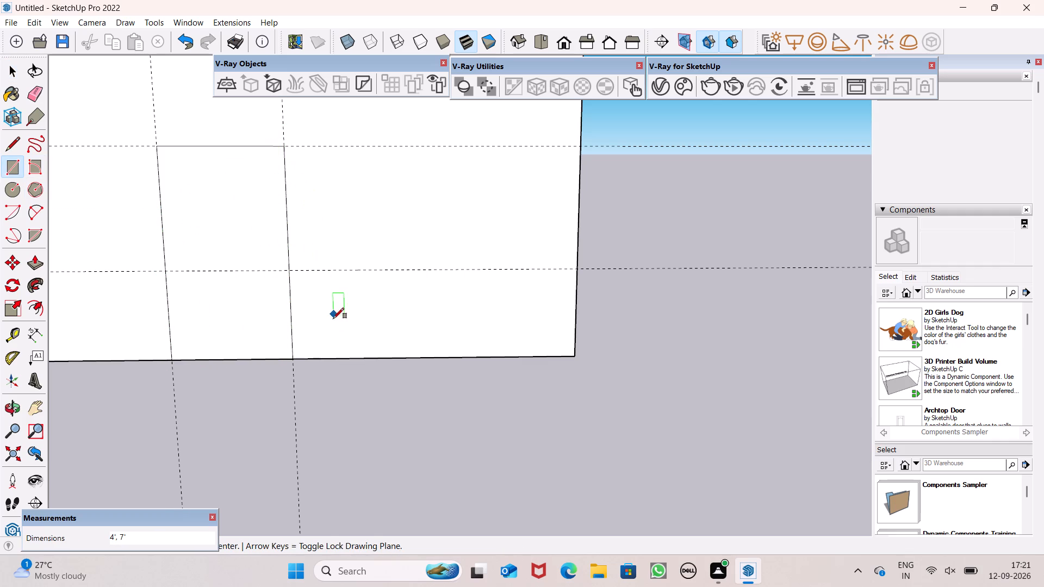
{"action": "key", "text": "space"}
Place a vertical guide on the front wall face, about 1'3" to the right of the door rectangle's right edge.
{"action": "scroll", "coordinate": [339, 357], "scroll_direction": "down", "scroll_amount": 3}
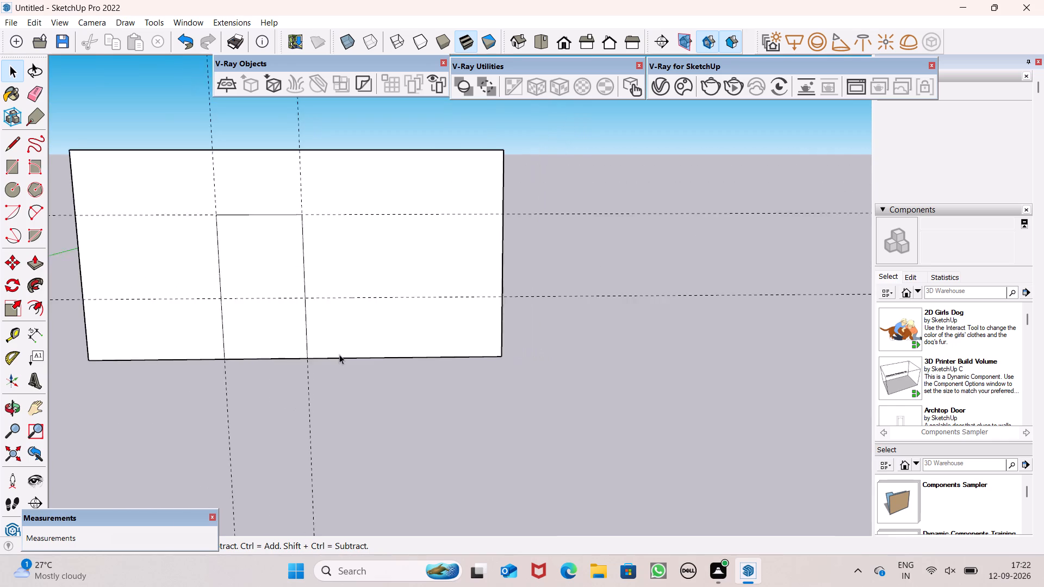
{"action": "scroll", "coordinate": [339, 354], "scroll_direction": "down", "scroll_amount": 3}
{"action": "scroll", "coordinate": [295, 288], "scroll_direction": "up", "scroll_amount": 1}
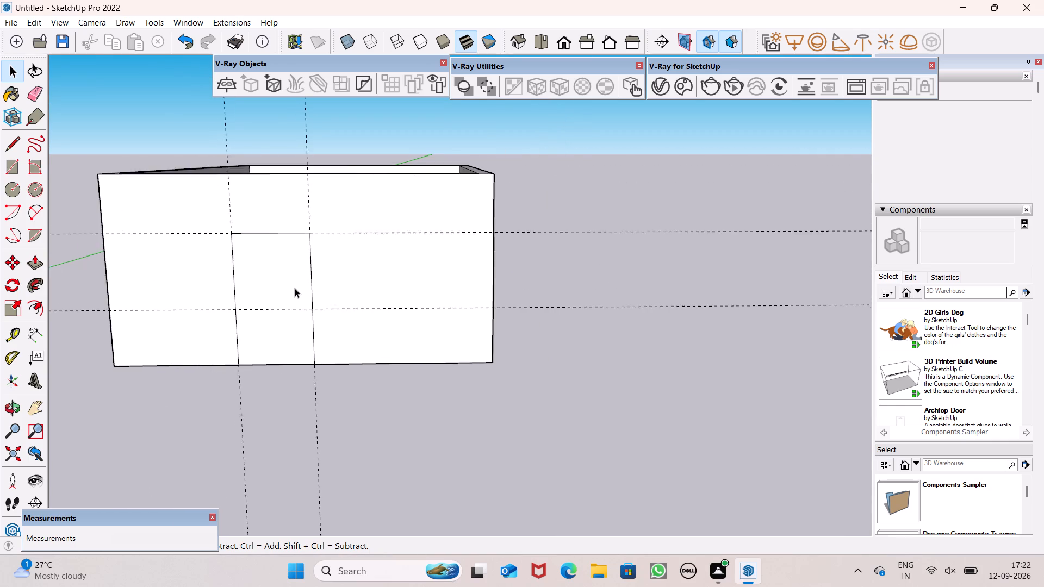
{"action": "scroll", "coordinate": [295, 288], "scroll_direction": "up", "scroll_amount": 4}
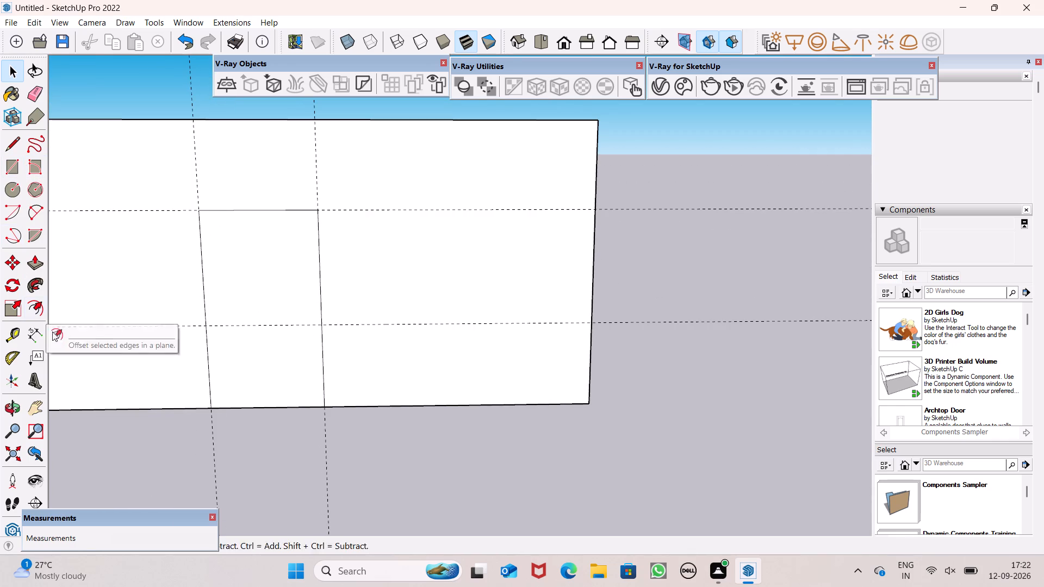
{"action": "left_click", "coordinate": [13, 337]}
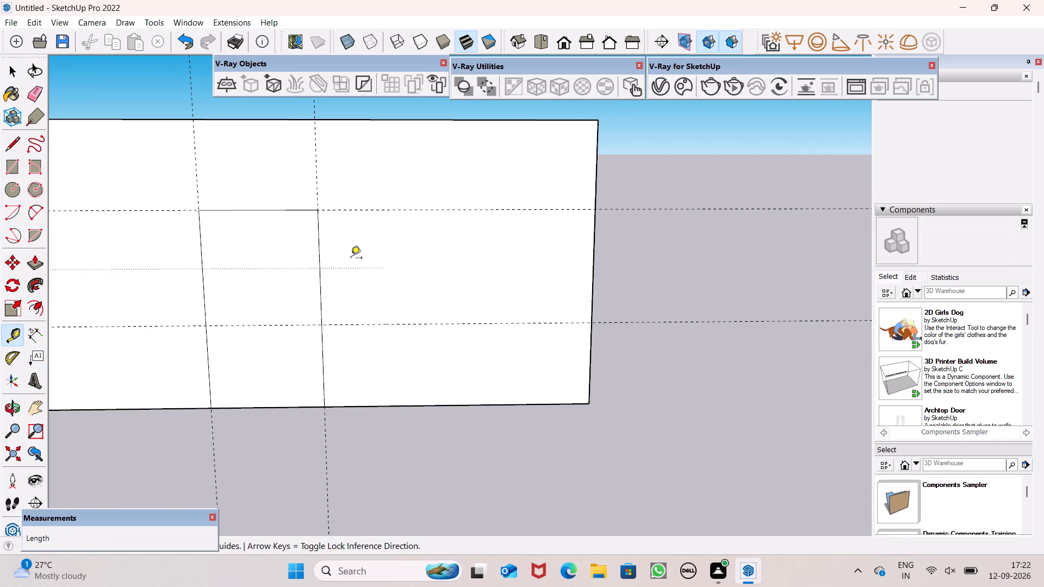
{"action": "left_click", "coordinate": [317, 235]}
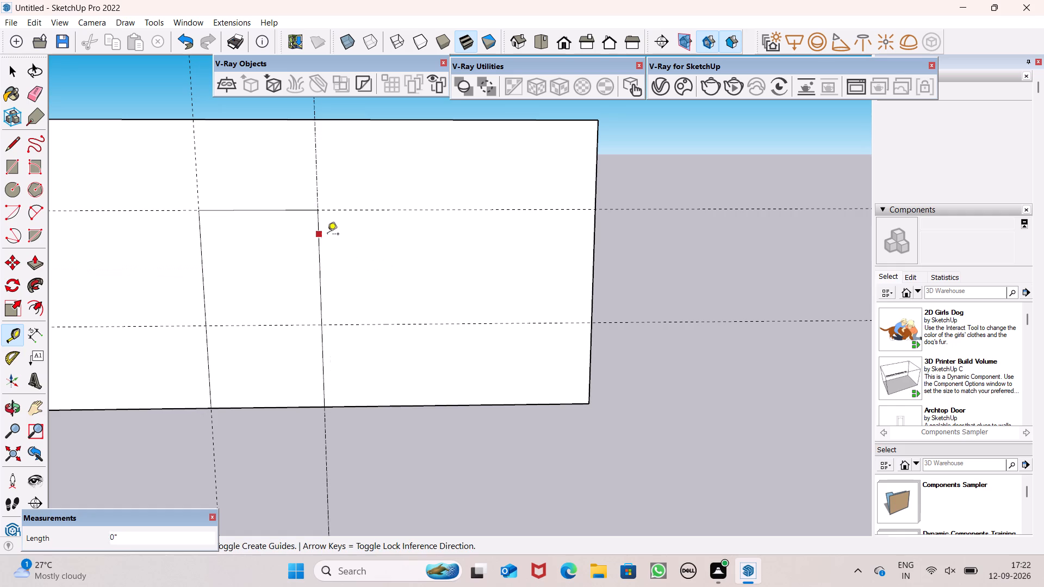
{"action": "left_click", "coordinate": [357, 238]}
{"action": "left_click", "coordinate": [358, 262]}
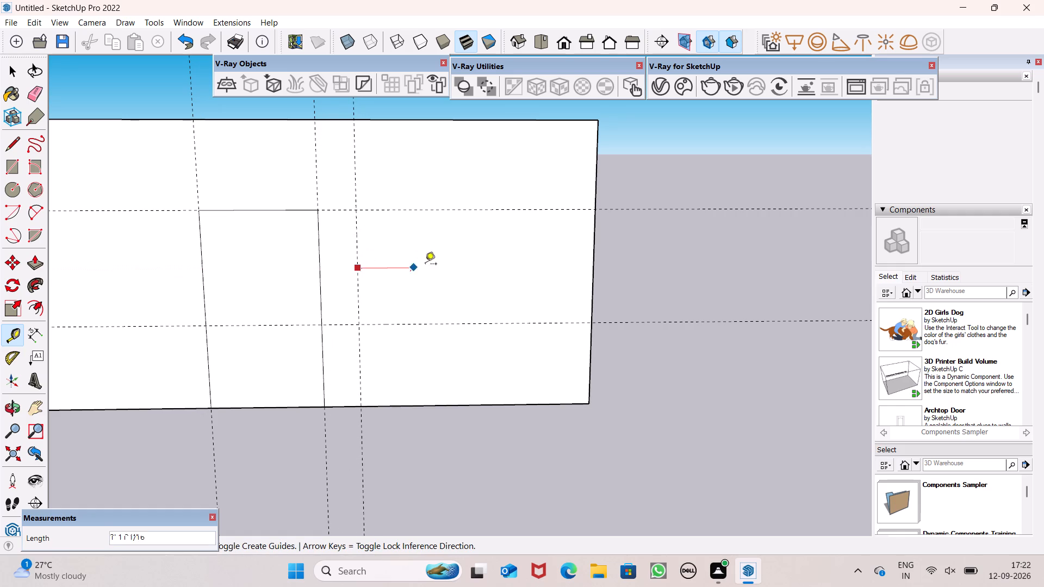
{"action": "key", "text": "space"}
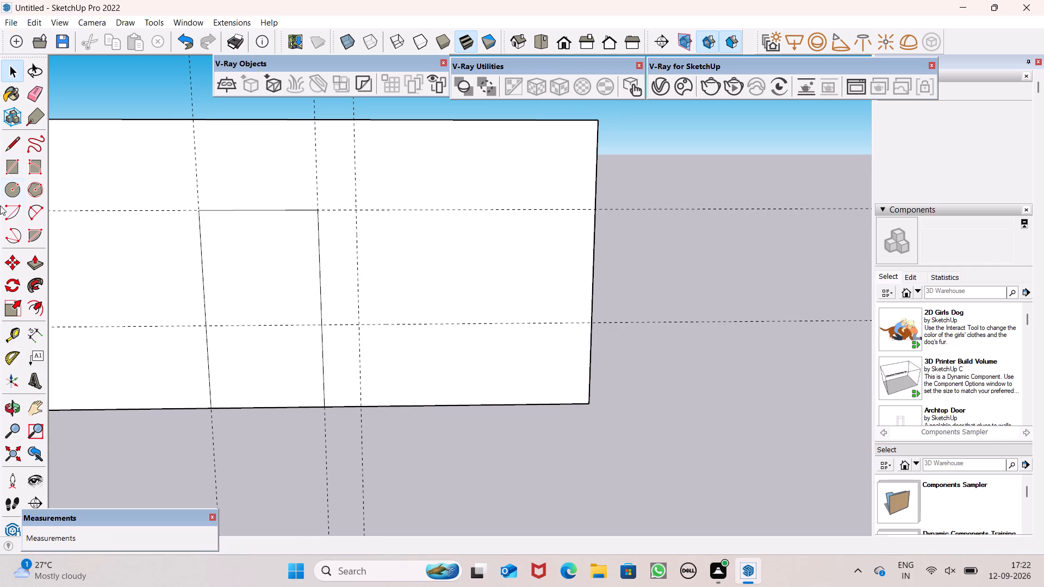
Place another vertical guide on the front wall face, 4' to the right of the guide beside the door.
{"action": "left_click", "coordinate": [21, 336]}
{"action": "left_click", "coordinate": [357, 170]}
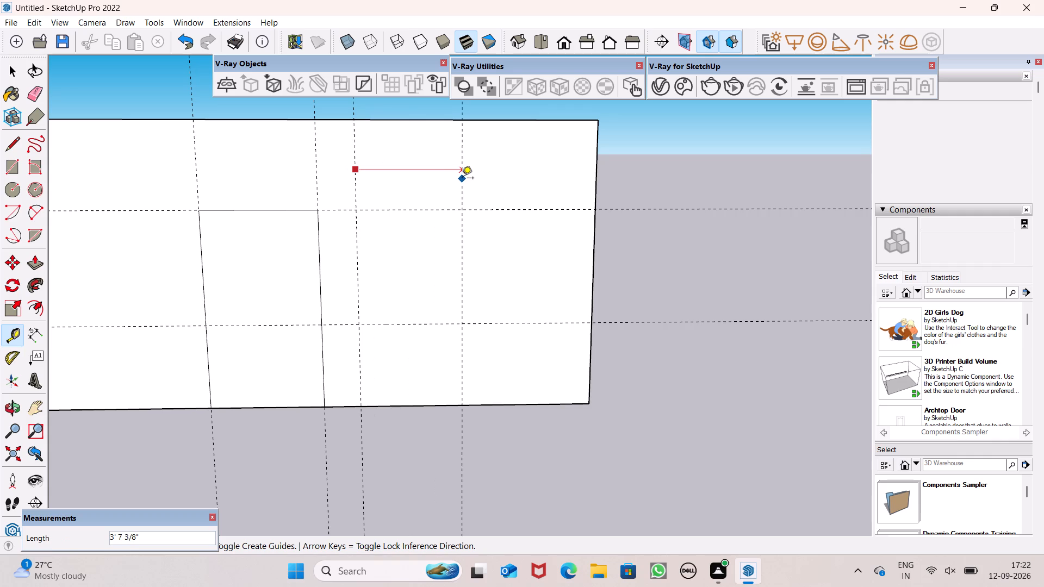
{"action": "key", "text": "4"}
{"action": "key", "text": "apostrophe"}
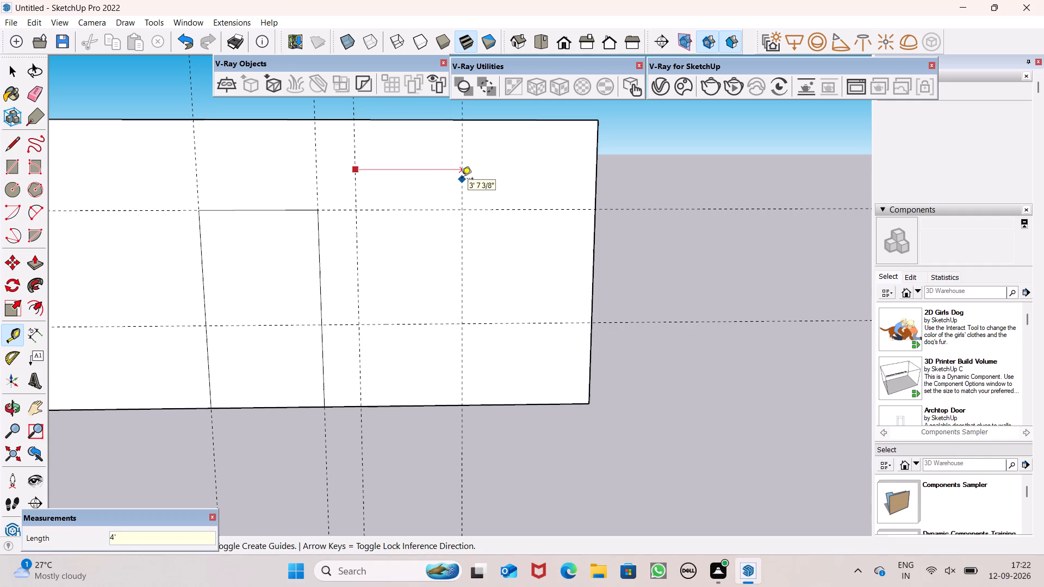
{"action": "key", "text": "Return"}
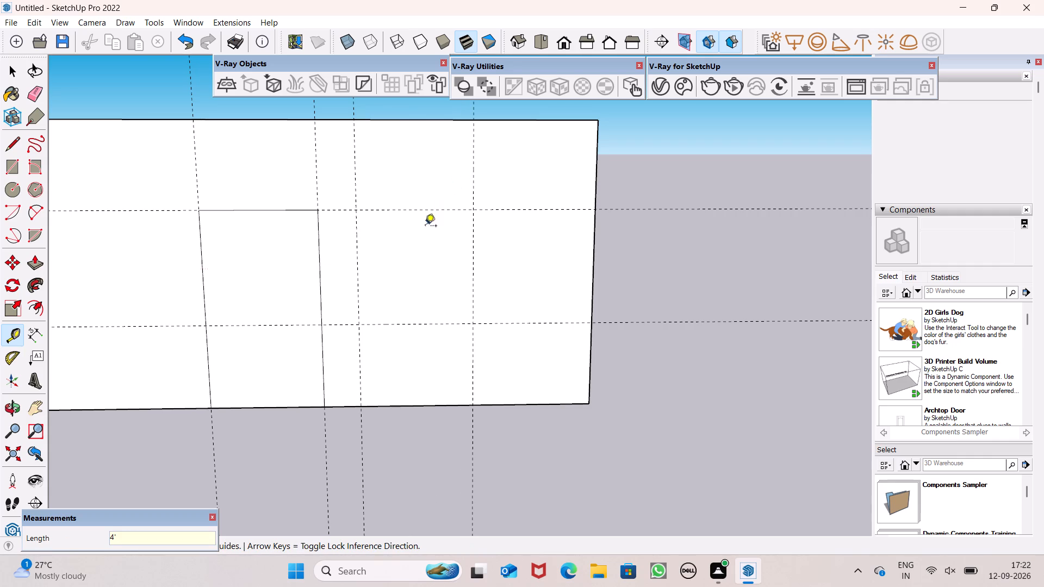
{"action": "key", "text": "space"}
Check the width of the door rectangle's top edge with the Dimension tool, without placing a dimension.
{"action": "scroll", "coordinate": [371, 280], "scroll_direction": "down", "scroll_amount": 1}
{"action": "middle_click_drag", "start_coordinate": [361, 390], "coordinate": [361, 389]}
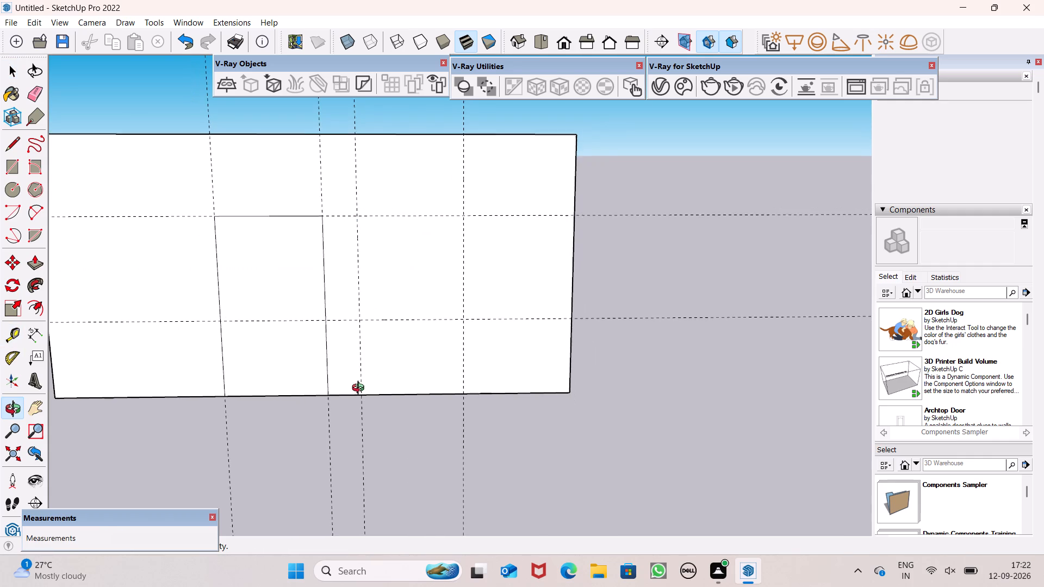
{"action": "middle_click_drag", "start_coordinate": [361, 389], "coordinate": [362, 330]}
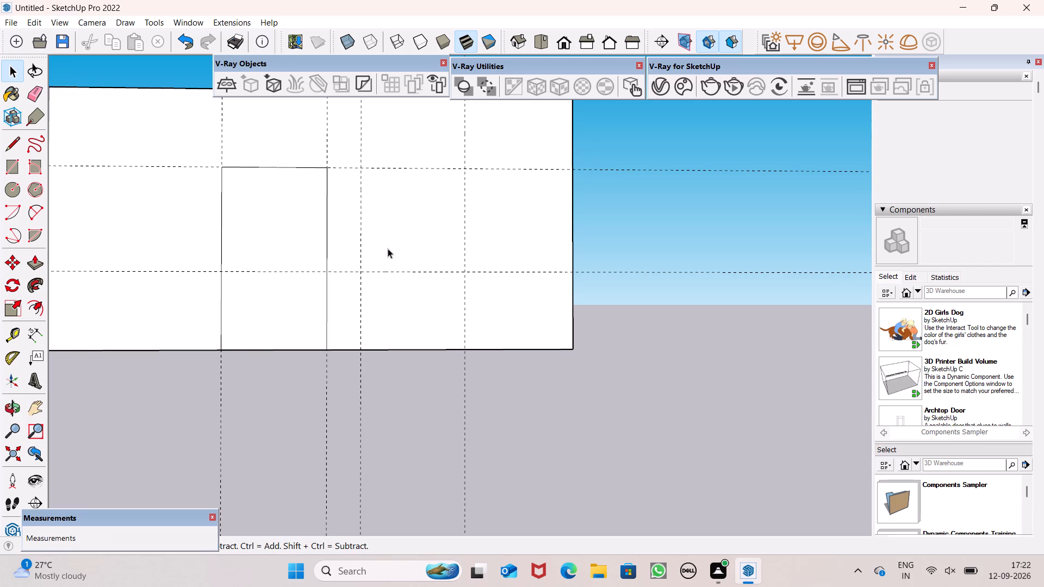
{"action": "scroll", "coordinate": [104, 193], "scroll_direction": "up", "scroll_amount": 1}
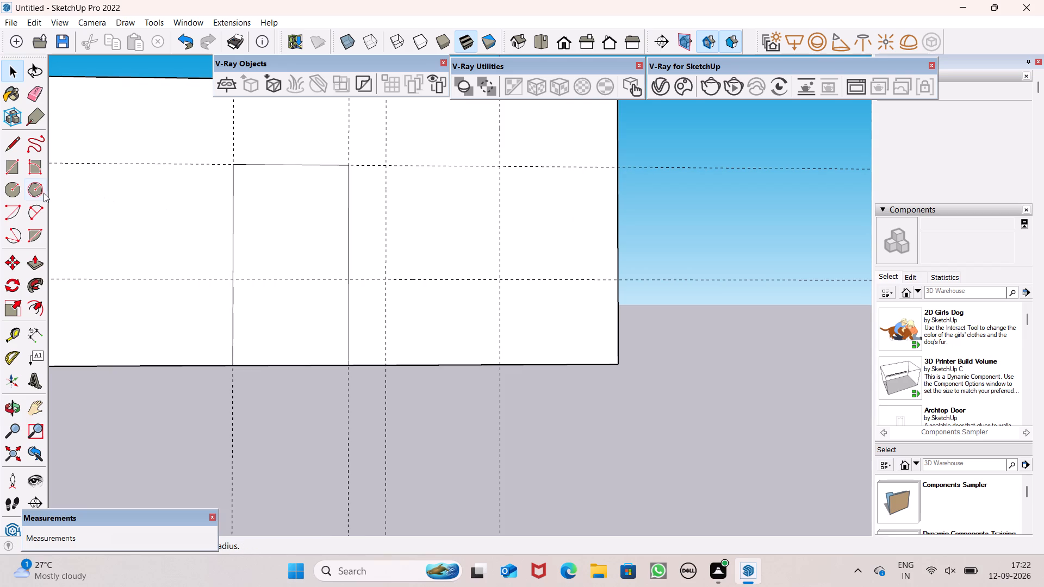
{"action": "scroll", "coordinate": [47, 193], "scroll_direction": "down", "scroll_amount": 2}
{"action": "left_click", "coordinate": [30, 341]}
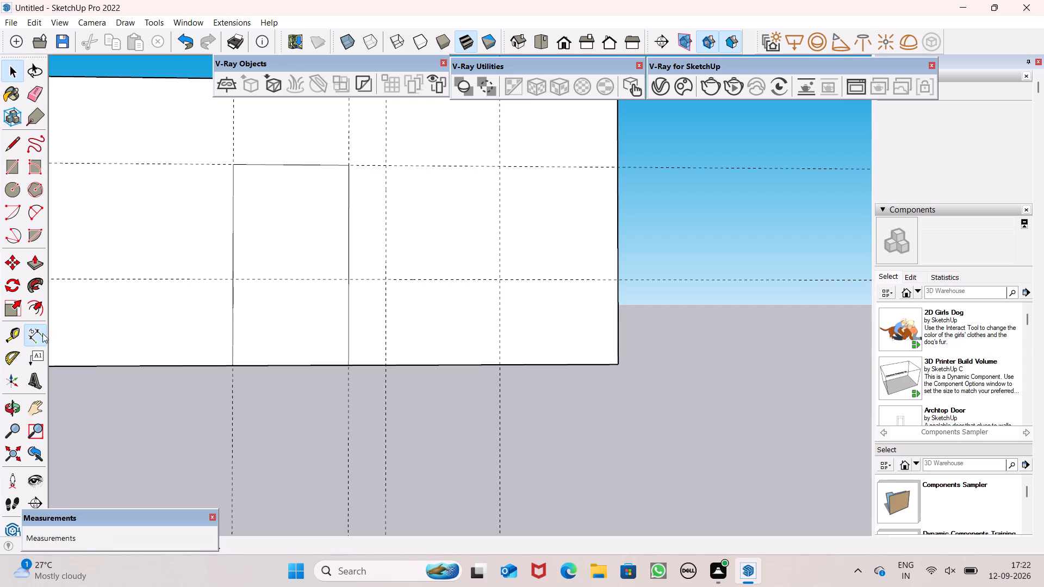
{"action": "left_click", "coordinate": [234, 162]}
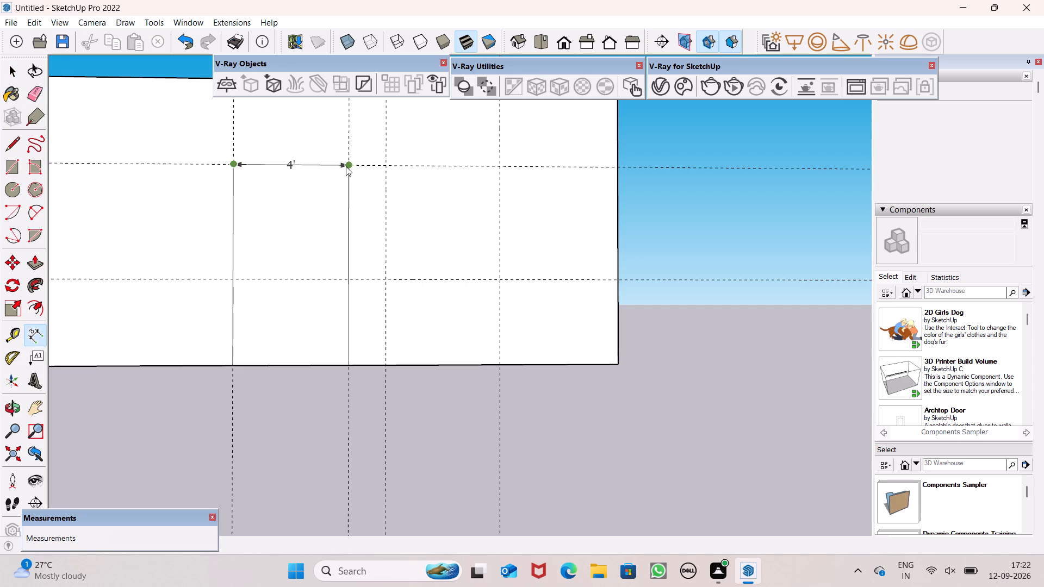
{"action": "key", "text": "space"}
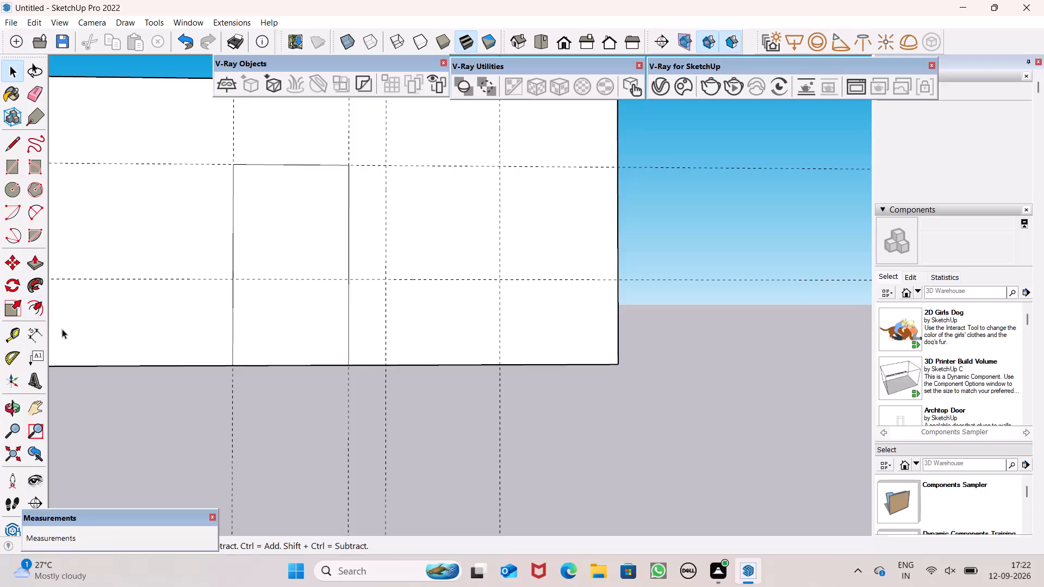
Draw a 4' by 4' window rectangle between the two rightmost vertical guides and the two horizontal guides.
{"action": "left_click", "coordinate": [10, 161]}
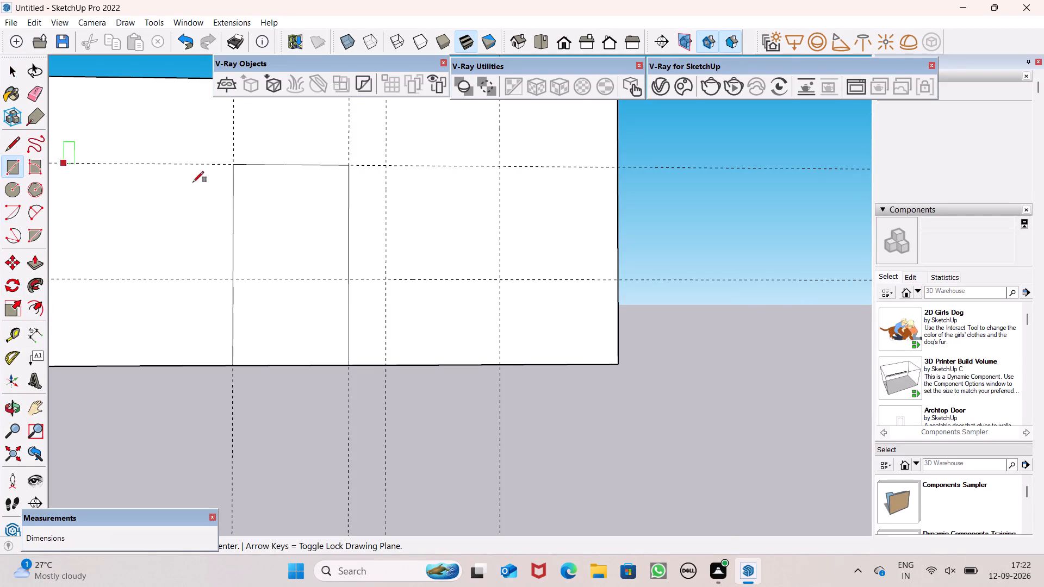
{"action": "left_click", "coordinate": [388, 171]}
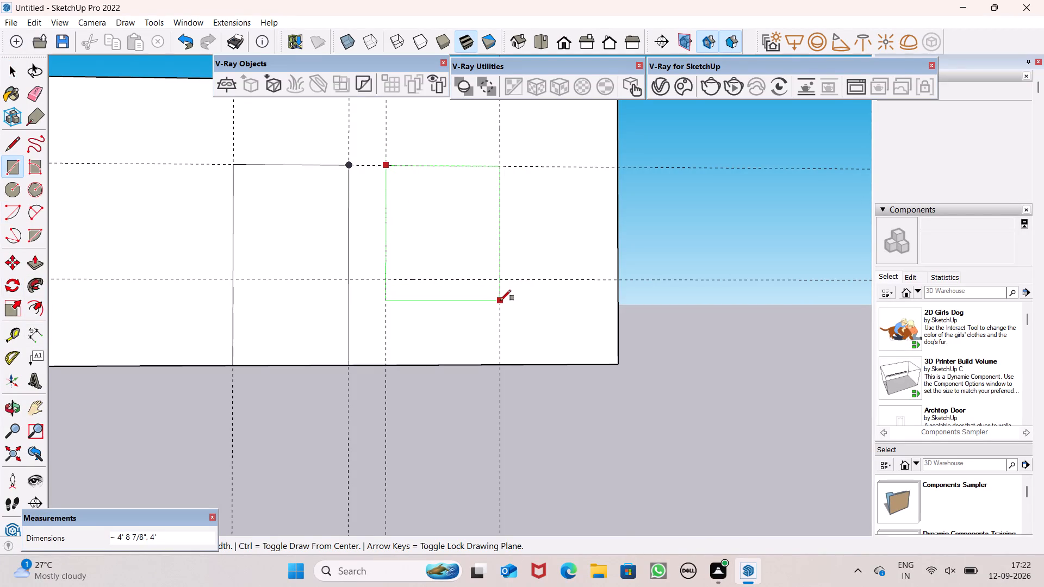
{"action": "scroll", "coordinate": [500, 303], "scroll_direction": "up", "scroll_amount": 4}
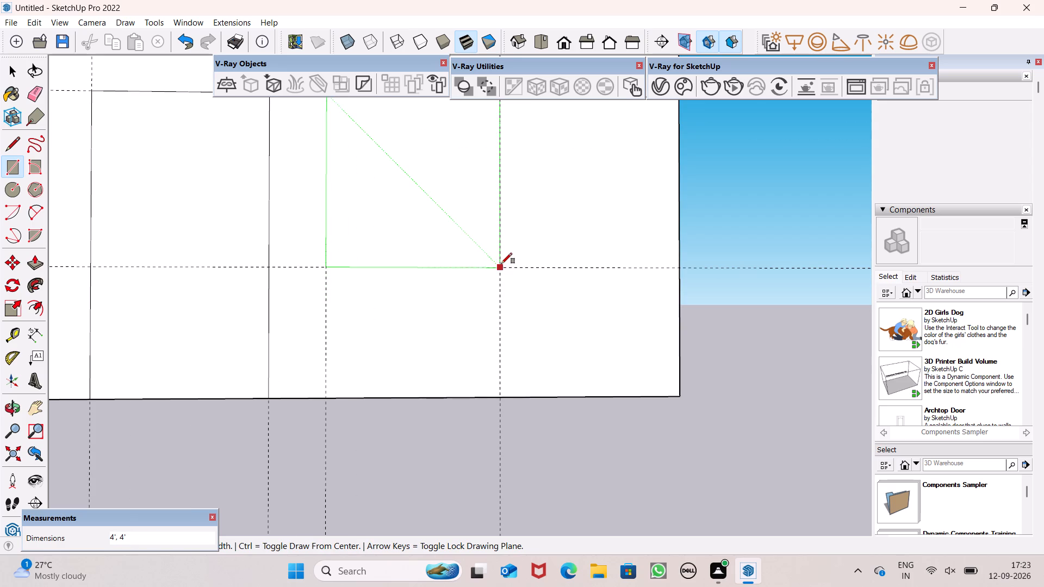
{"action": "left_click", "coordinate": [501, 264]}
{"action": "scroll", "coordinate": [502, 272], "scroll_direction": "down", "scroll_amount": 5}
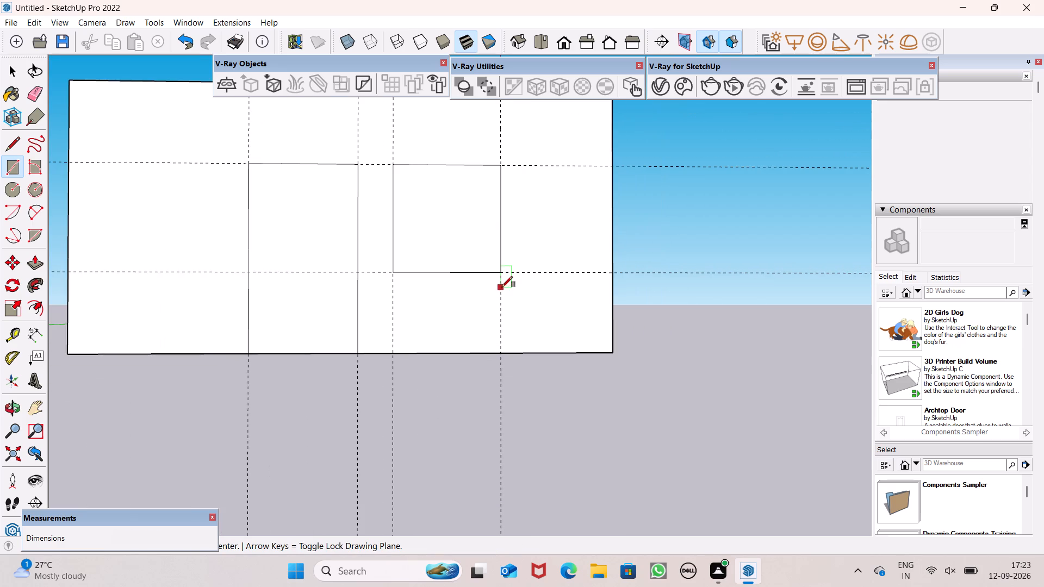
{"action": "key", "text": "space"}
Erase all the vertical and horizontal guides around the front wall, keeping the door and window rectangles.
{"action": "scroll", "coordinate": [504, 288], "scroll_direction": "down", "scroll_amount": 6}
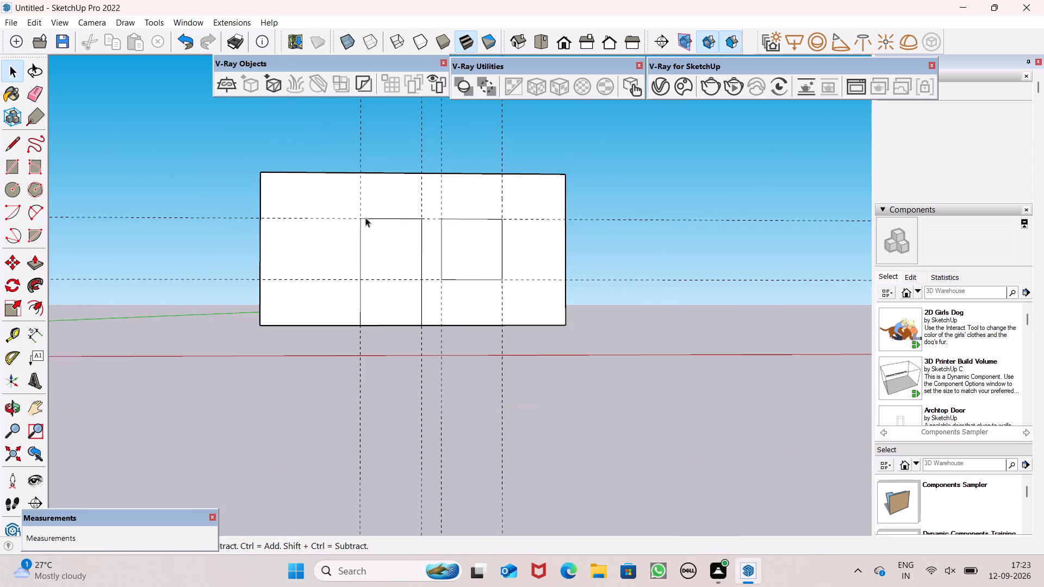
{"action": "left_click", "coordinate": [40, 90]}
{"action": "left_click_drag", "start_coordinate": [529, 370], "coordinate": [332, 371]}
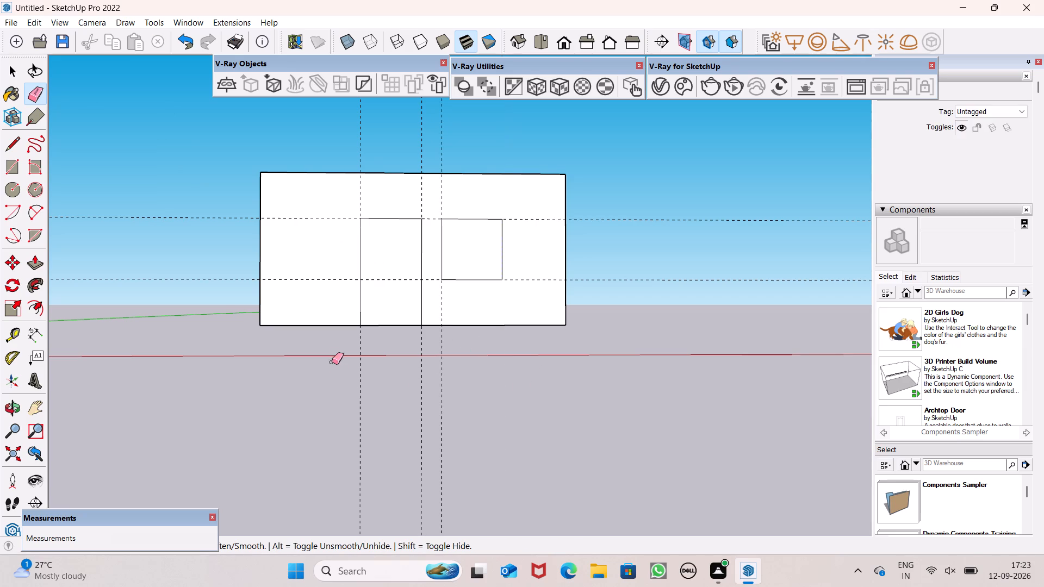
{"action": "left_click_drag", "start_coordinate": [233, 195], "coordinate": [214, 280]}
{"action": "left_click_drag", "start_coordinate": [336, 380], "coordinate": [456, 402]}
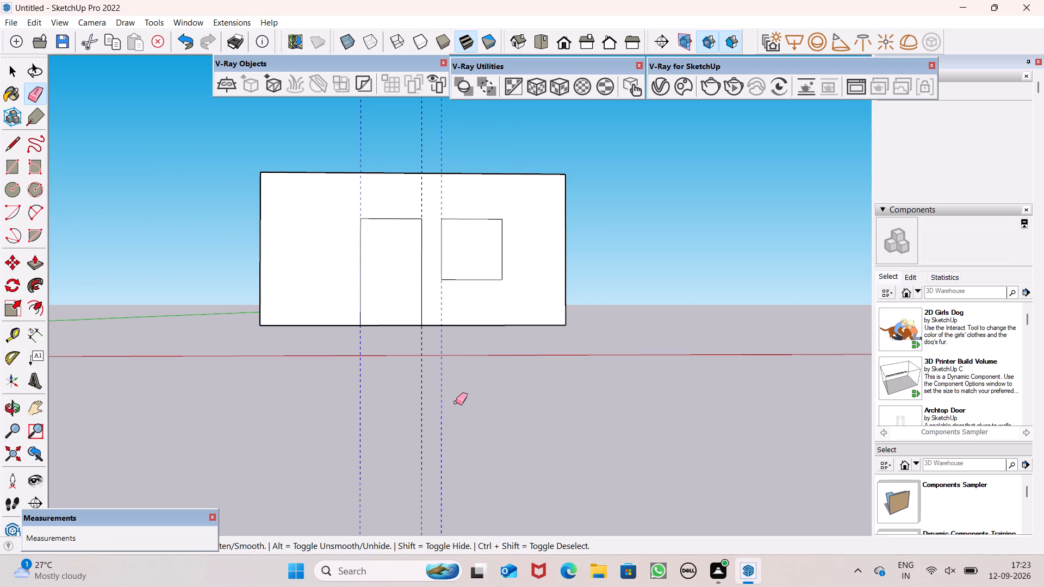
{"action": "left_click_drag", "start_coordinate": [456, 402], "coordinate": [314, 394]}
{"action": "key", "text": "space"}
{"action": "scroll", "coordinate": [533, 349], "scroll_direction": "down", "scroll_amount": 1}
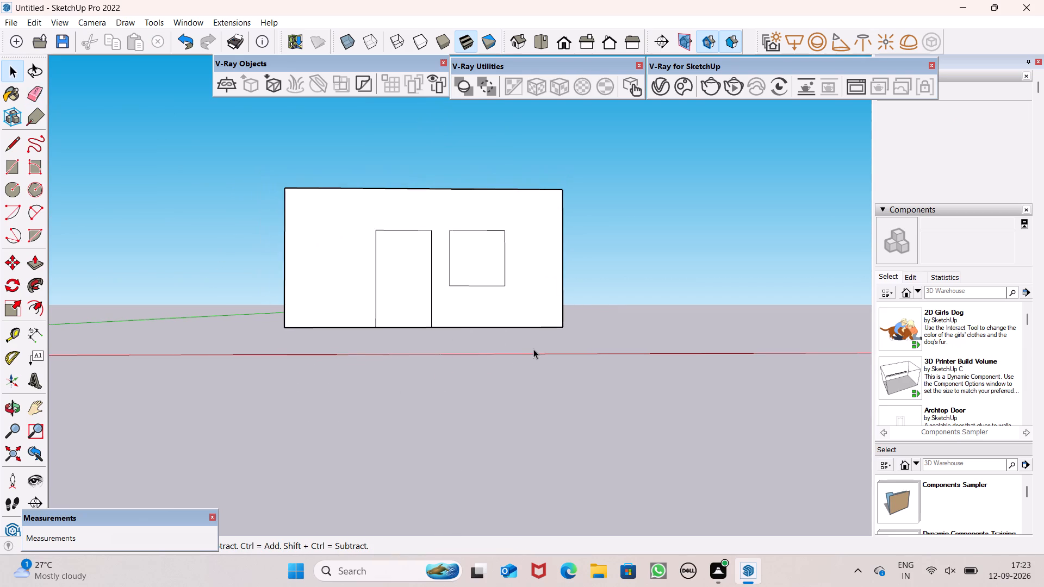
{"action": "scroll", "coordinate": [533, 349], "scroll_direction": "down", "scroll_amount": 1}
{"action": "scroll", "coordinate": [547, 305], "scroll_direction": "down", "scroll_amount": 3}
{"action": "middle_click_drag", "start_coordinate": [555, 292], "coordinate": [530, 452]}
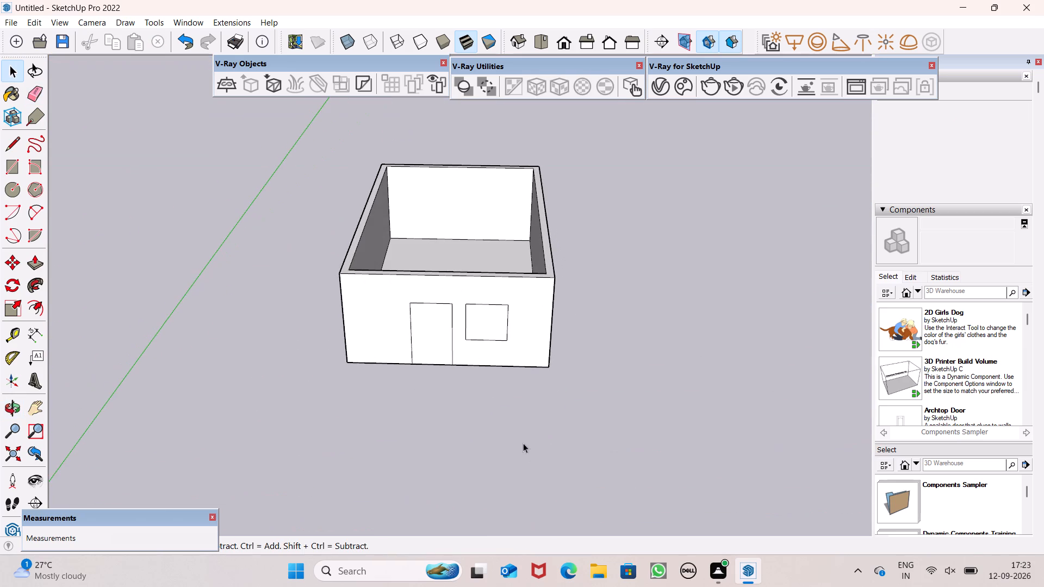
Examine the room's front wall with the door and window outlines, its interior and its underside from above and below.
{"action": "scroll", "coordinate": [438, 342], "scroll_direction": "up", "scroll_amount": 10}
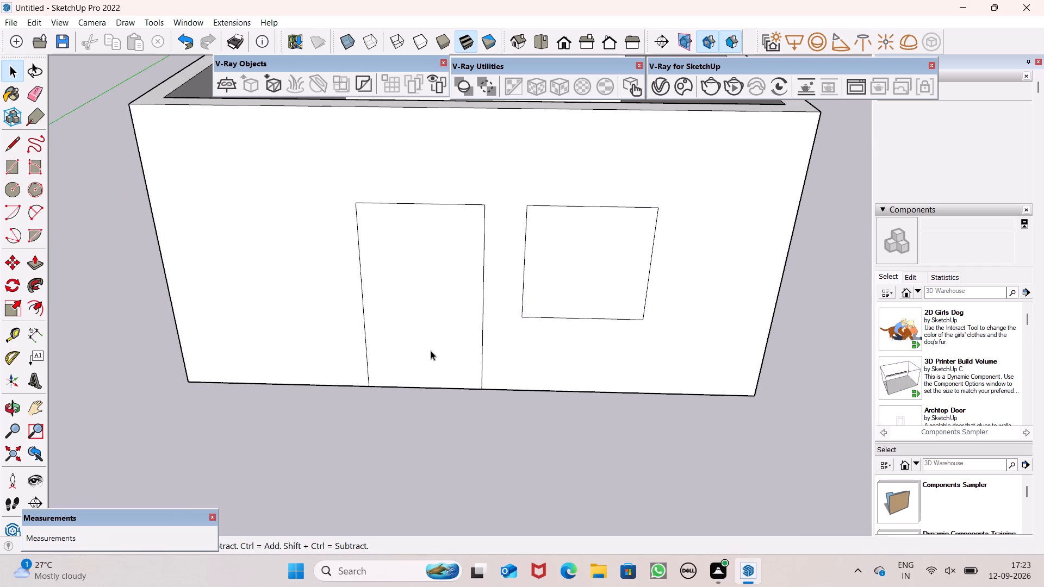
{"action": "scroll", "coordinate": [398, 345], "scroll_direction": "down", "scroll_amount": 6}
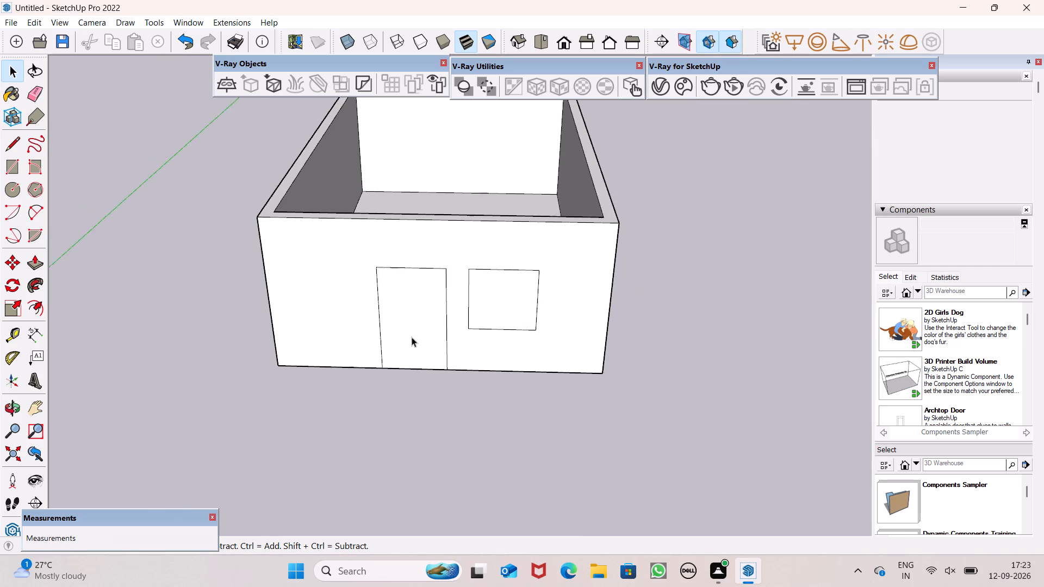
{"action": "scroll", "coordinate": [412, 337], "scroll_direction": "down", "scroll_amount": 2}
{"action": "scroll", "coordinate": [422, 404], "scroll_direction": "up", "scroll_amount": 1}
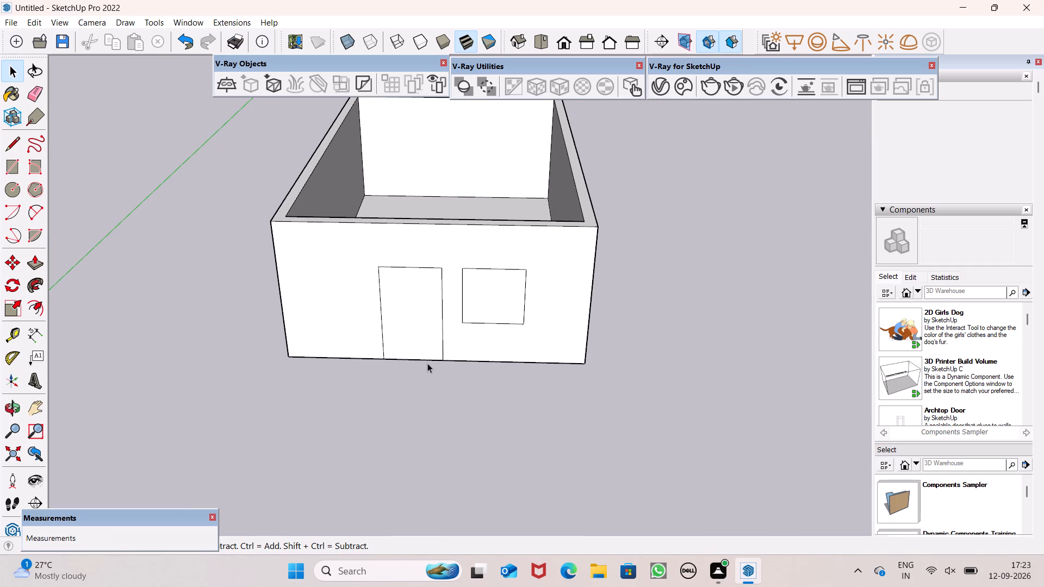
{"action": "scroll", "coordinate": [427, 353], "scroll_direction": "down", "scroll_amount": 3}
{"action": "middle_click_drag", "start_coordinate": [429, 364], "coordinate": [429, 360]}
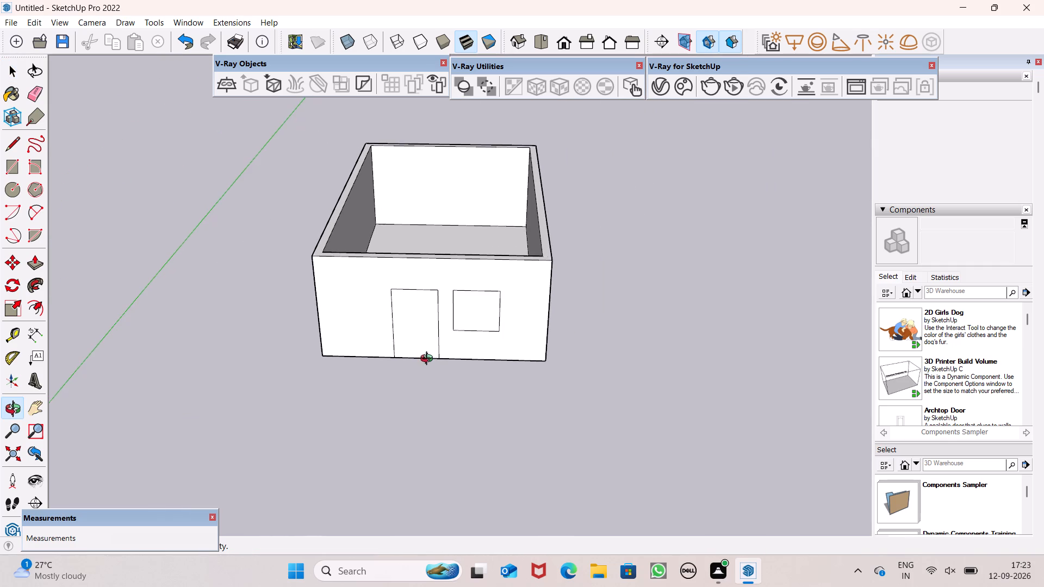
{"action": "middle_click_drag", "start_coordinate": [429, 360], "coordinate": [433, 164]}
{"action": "middle_click_drag", "start_coordinate": [411, 305], "coordinate": [428, 203]}
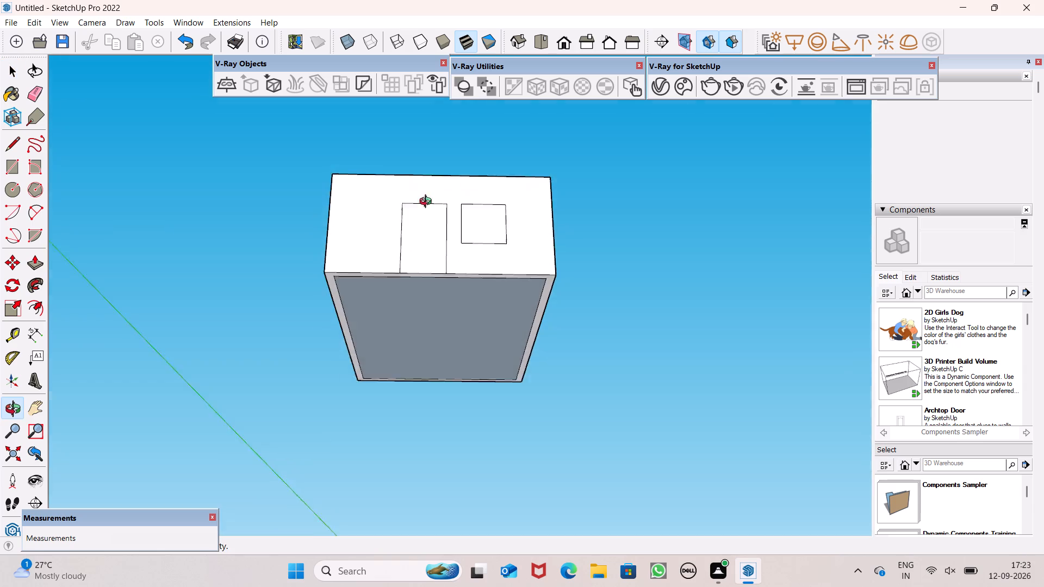
{"action": "middle_click_drag", "start_coordinate": [428, 203], "coordinate": [433, 138]}
{"action": "scroll", "coordinate": [379, 297], "scroll_direction": "up", "scroll_amount": 5}
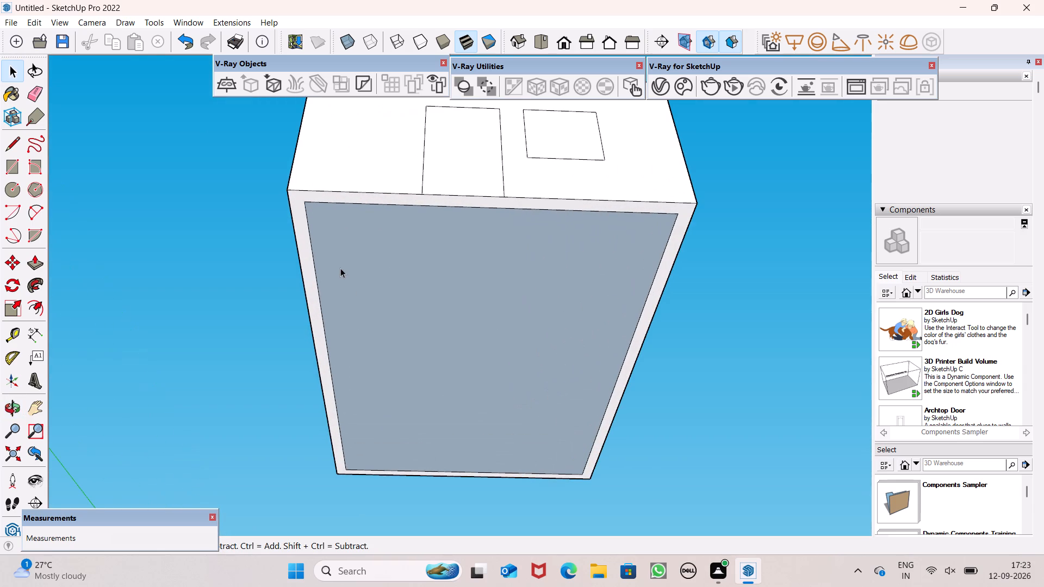
{"action": "scroll", "coordinate": [455, 229], "scroll_direction": "down", "scroll_amount": 5}
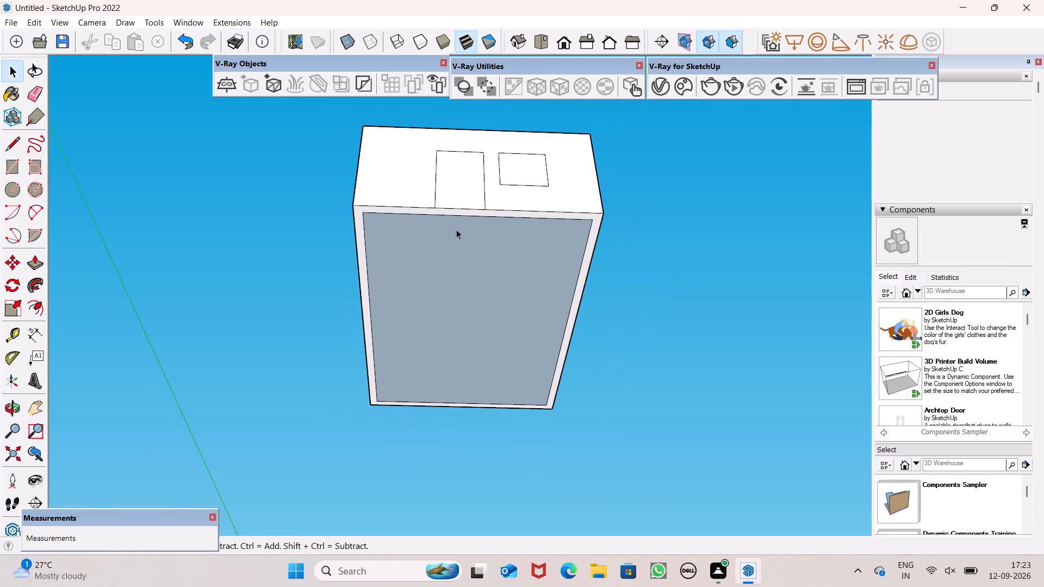
{"action": "scroll", "coordinate": [472, 238], "scroll_direction": "down", "scroll_amount": 3}
{"action": "middle_click_drag", "start_coordinate": [472, 238], "coordinate": [437, 542]}
{"action": "scroll", "coordinate": [436, 339], "scroll_direction": "down", "scroll_amount": 2}
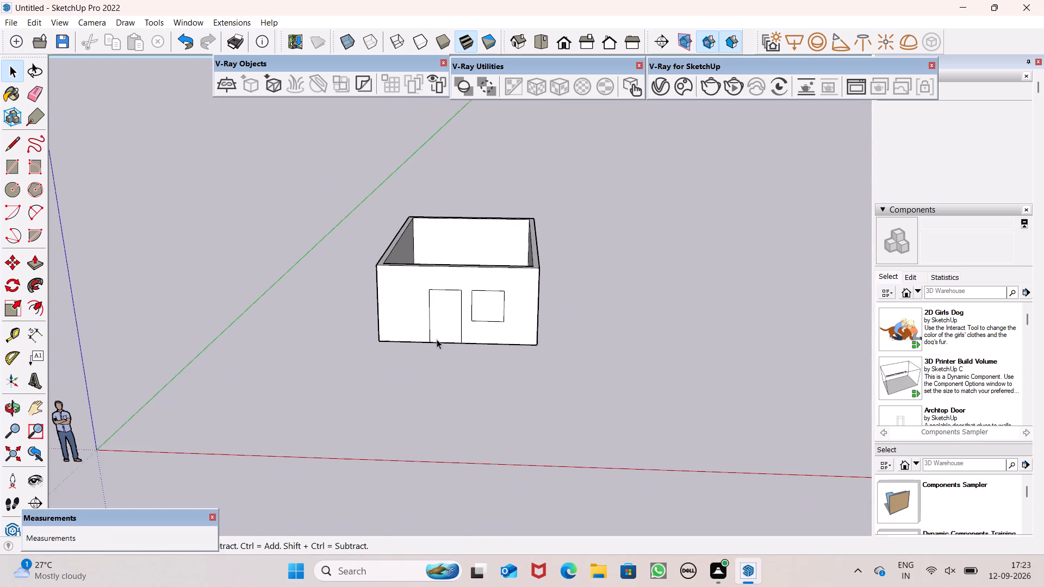
{"action": "middle_click_drag", "start_coordinate": [446, 339], "coordinate": [433, 570]}
{"action": "scroll", "coordinate": [437, 329], "scroll_direction": "up", "scroll_amount": 4}
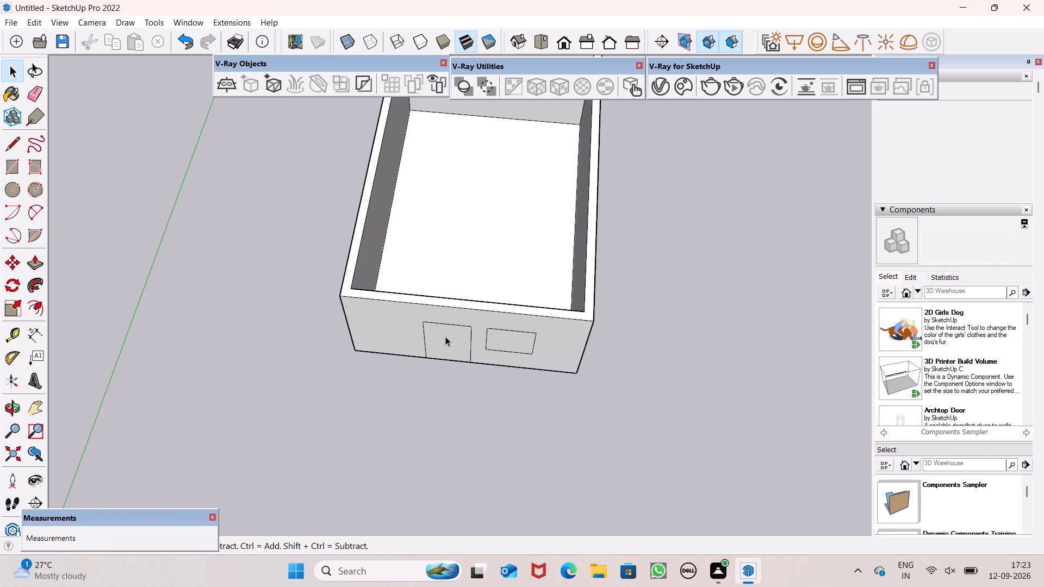
{"action": "scroll", "coordinate": [449, 346], "scroll_direction": "down", "scroll_amount": 2}
{"action": "middle_click_drag", "start_coordinate": [455, 360], "coordinate": [488, 195]}
{"action": "scroll", "coordinate": [491, 326], "scroll_direction": "up", "scroll_amount": 5}
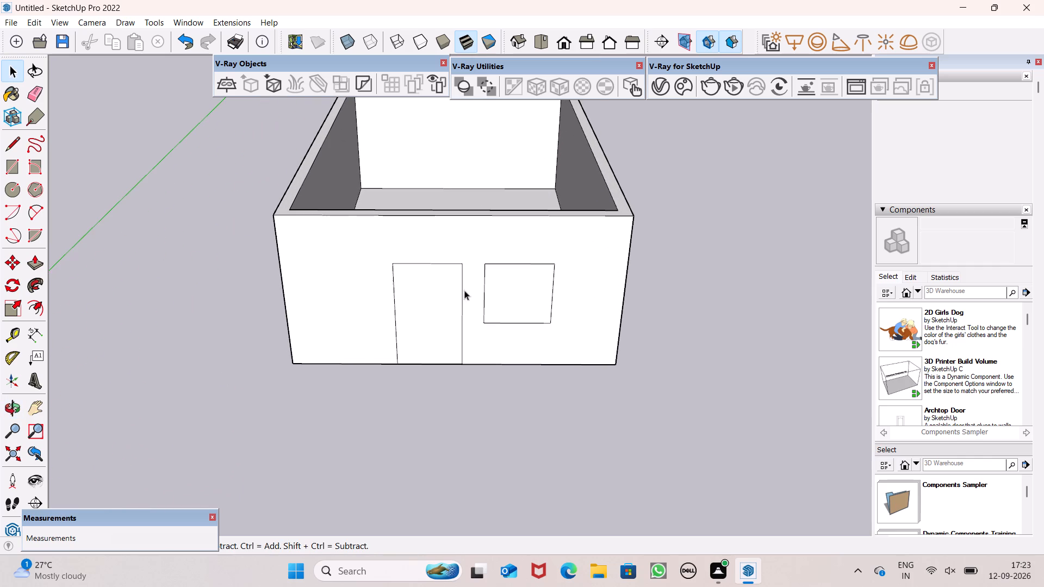
Push the door rectangle 9" through the front wall with Push/Pull to cut the door opening.
{"action": "left_click", "coordinate": [28, 261]}
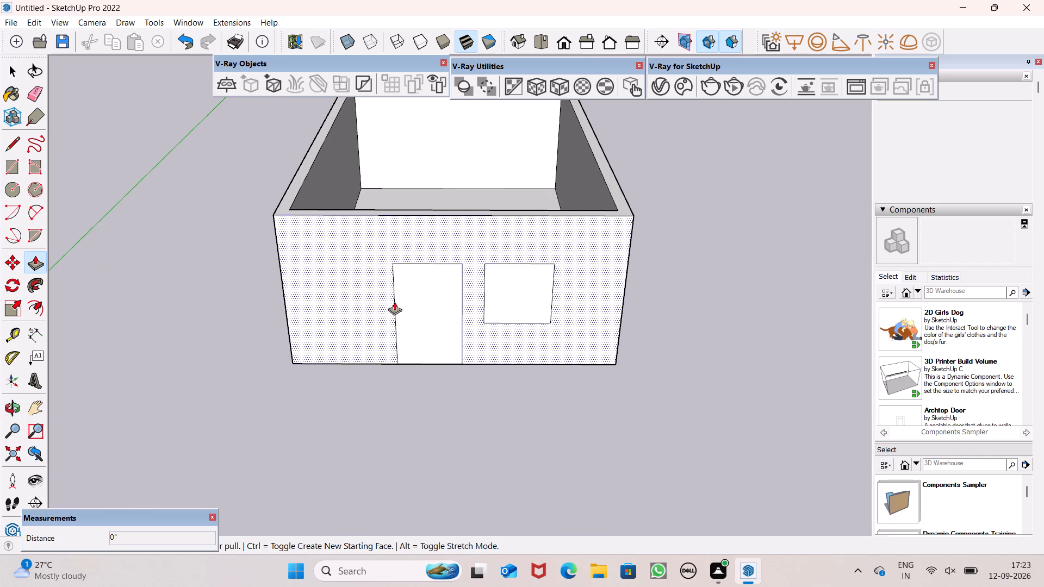
{"action": "scroll", "coordinate": [426, 289], "scroll_direction": "up", "scroll_amount": 14}
{"action": "left_click_drag", "start_coordinate": [425, 311], "coordinate": [426, 287]}
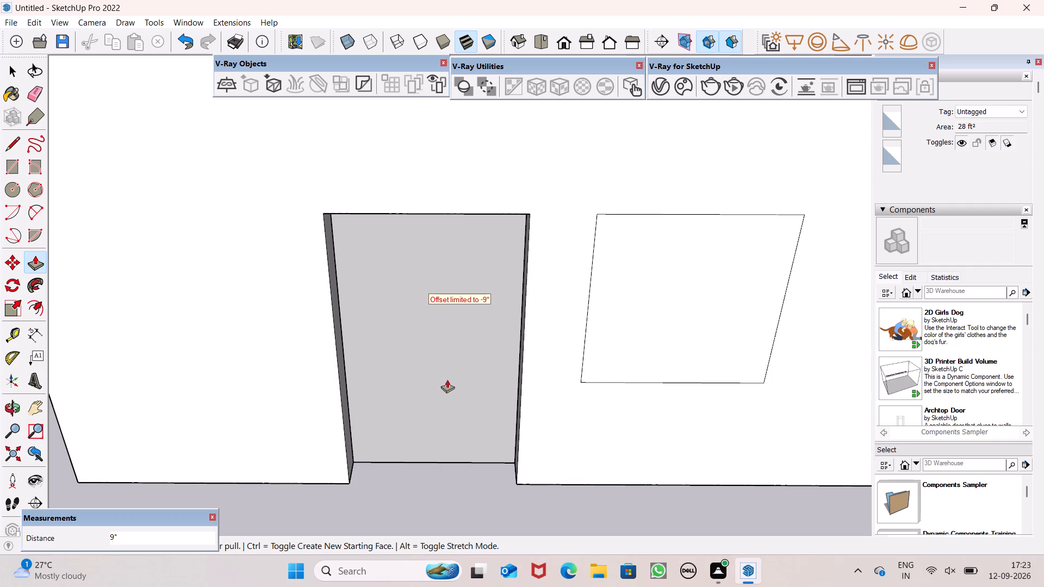
Push the window rectangle 9" through the front wall with Push/Pull to cut the window opening.
{"action": "scroll", "coordinate": [445, 382], "scroll_direction": "down", "scroll_amount": 4}
{"action": "middle_click_drag", "start_coordinate": [451, 427], "coordinate": [391, 276]}
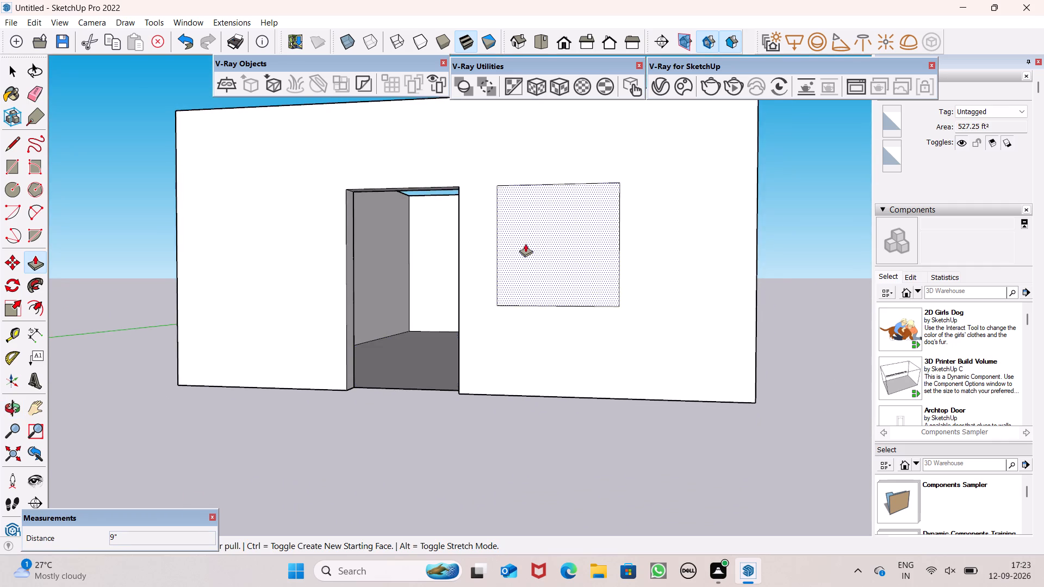
{"action": "scroll", "coordinate": [535, 243], "scroll_direction": "up", "scroll_amount": 5}
{"action": "left_click_drag", "start_coordinate": [536, 243], "coordinate": [624, 268]}
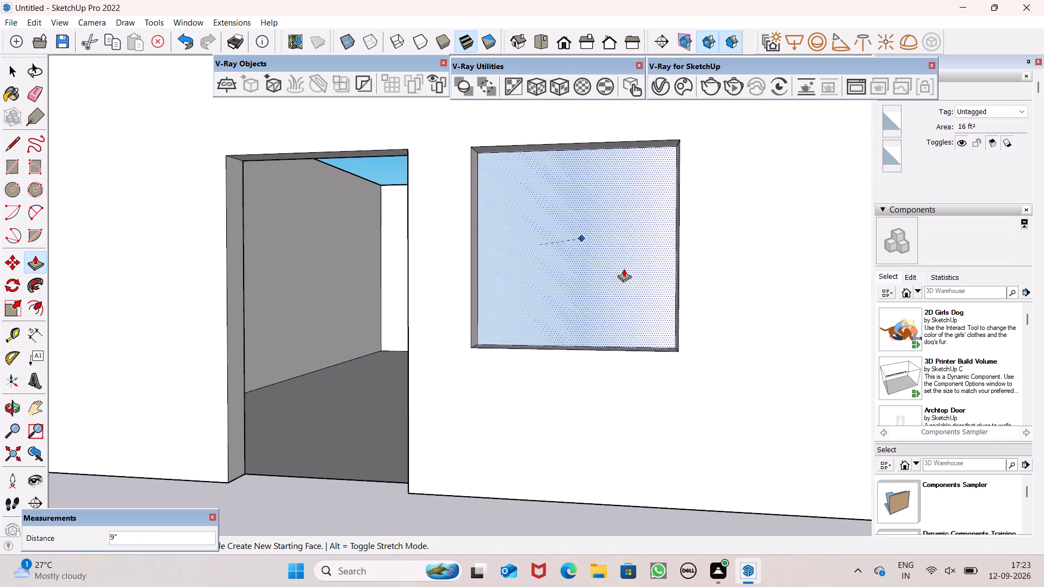
{"action": "left_click_drag", "start_coordinate": [624, 268], "coordinate": [630, 274]}
{"action": "scroll", "coordinate": [561, 305], "scroll_direction": "down", "scroll_amount": 5}
{"action": "middle_click_drag", "start_coordinate": [552, 314], "coordinate": [558, 406]}
{"action": "scroll", "coordinate": [548, 365], "scroll_direction": "down", "scroll_amount": 1}
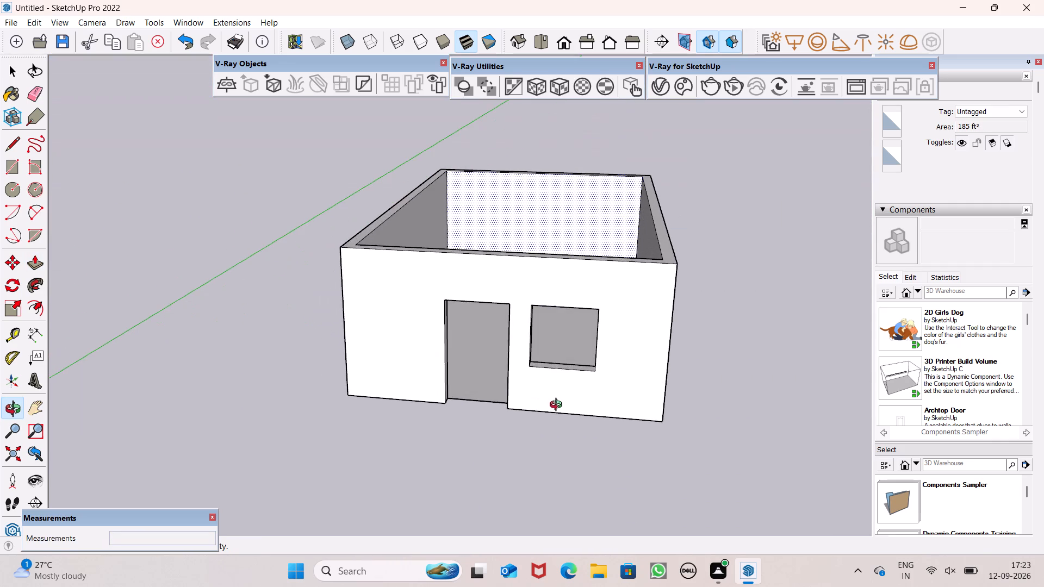
{"action": "middle_click_drag", "start_coordinate": [558, 406], "coordinate": [559, 406]}
{"action": "key", "text": "space"}
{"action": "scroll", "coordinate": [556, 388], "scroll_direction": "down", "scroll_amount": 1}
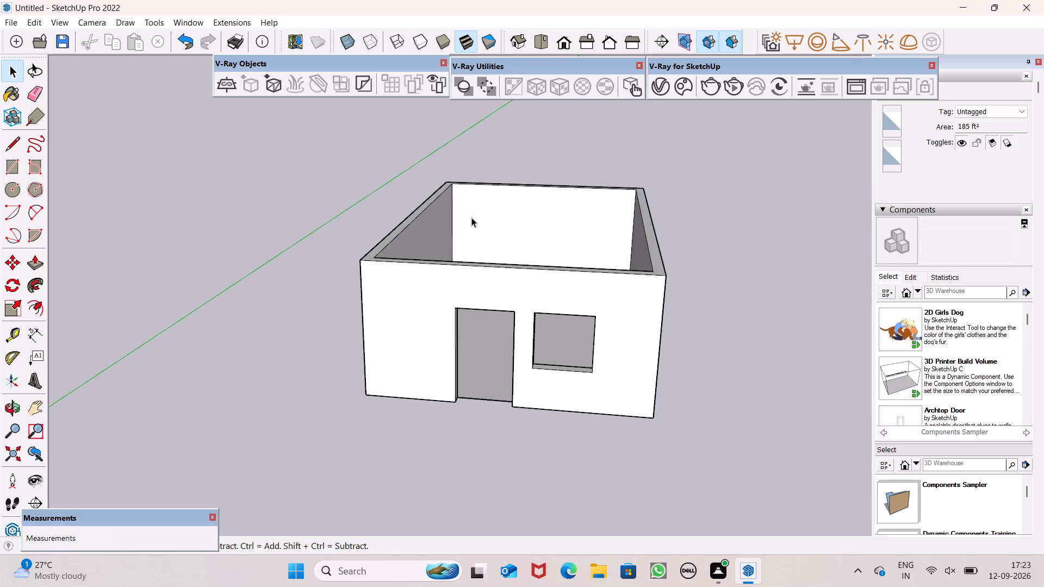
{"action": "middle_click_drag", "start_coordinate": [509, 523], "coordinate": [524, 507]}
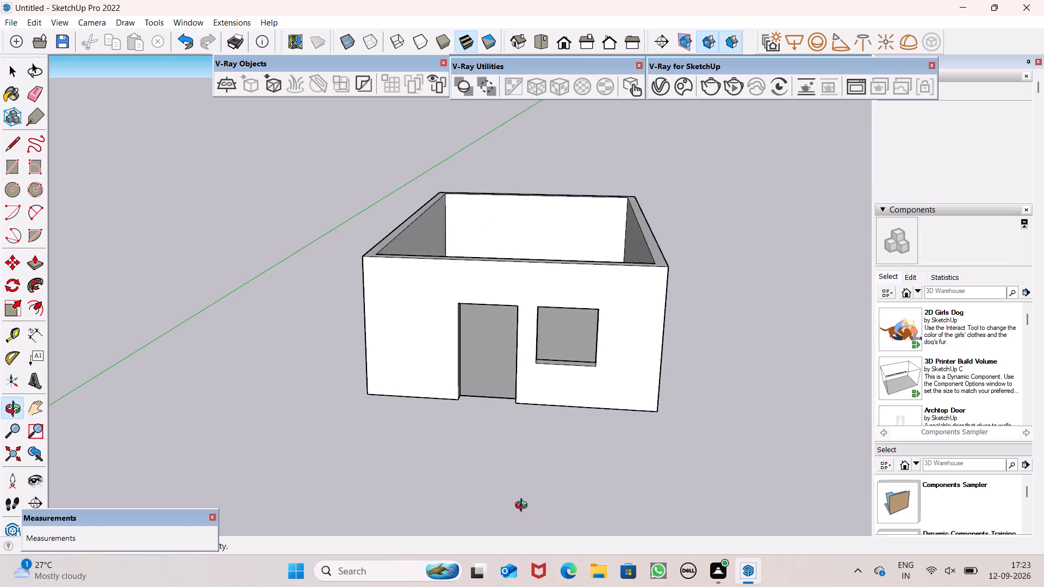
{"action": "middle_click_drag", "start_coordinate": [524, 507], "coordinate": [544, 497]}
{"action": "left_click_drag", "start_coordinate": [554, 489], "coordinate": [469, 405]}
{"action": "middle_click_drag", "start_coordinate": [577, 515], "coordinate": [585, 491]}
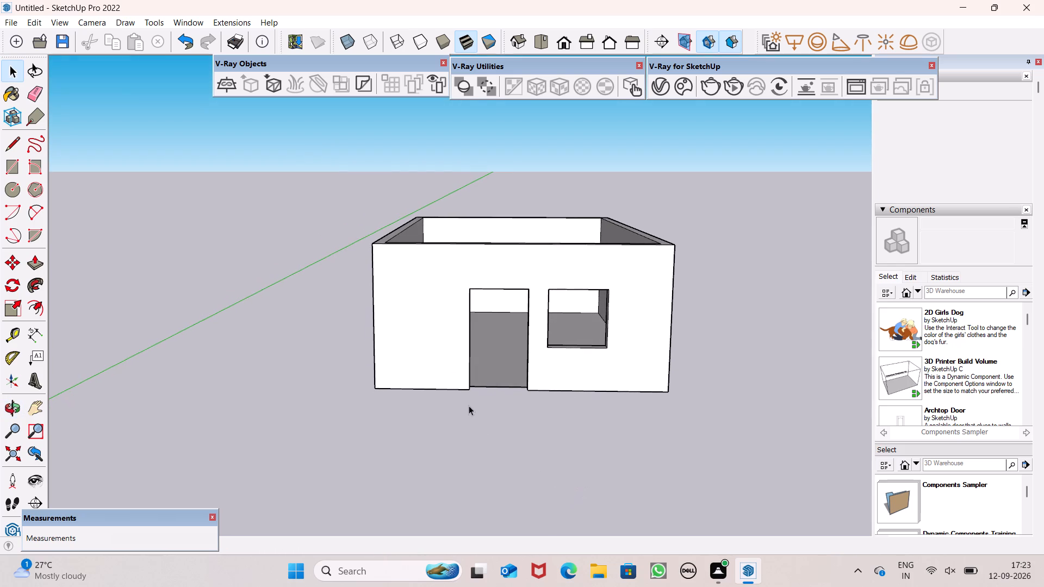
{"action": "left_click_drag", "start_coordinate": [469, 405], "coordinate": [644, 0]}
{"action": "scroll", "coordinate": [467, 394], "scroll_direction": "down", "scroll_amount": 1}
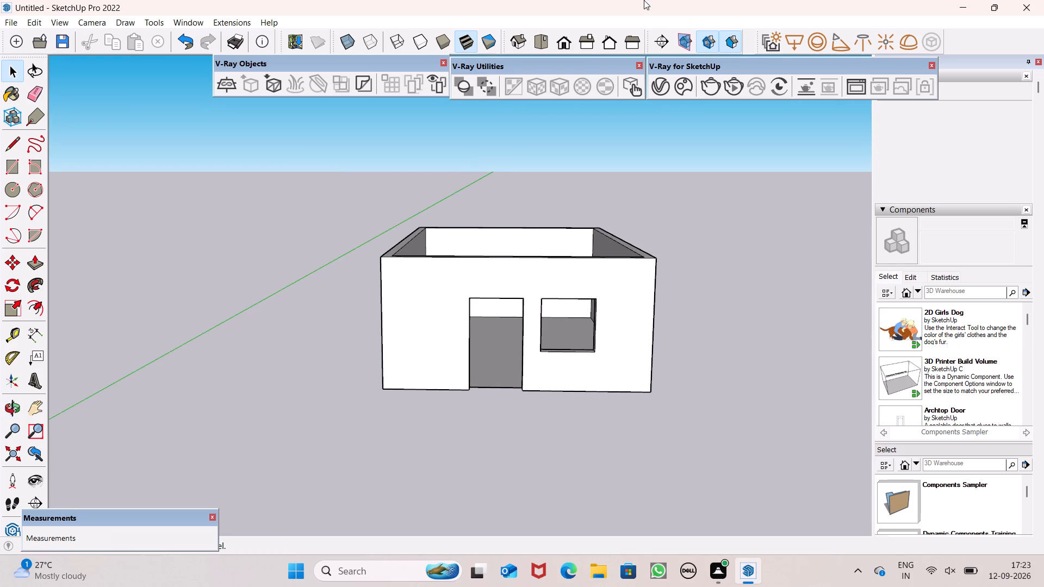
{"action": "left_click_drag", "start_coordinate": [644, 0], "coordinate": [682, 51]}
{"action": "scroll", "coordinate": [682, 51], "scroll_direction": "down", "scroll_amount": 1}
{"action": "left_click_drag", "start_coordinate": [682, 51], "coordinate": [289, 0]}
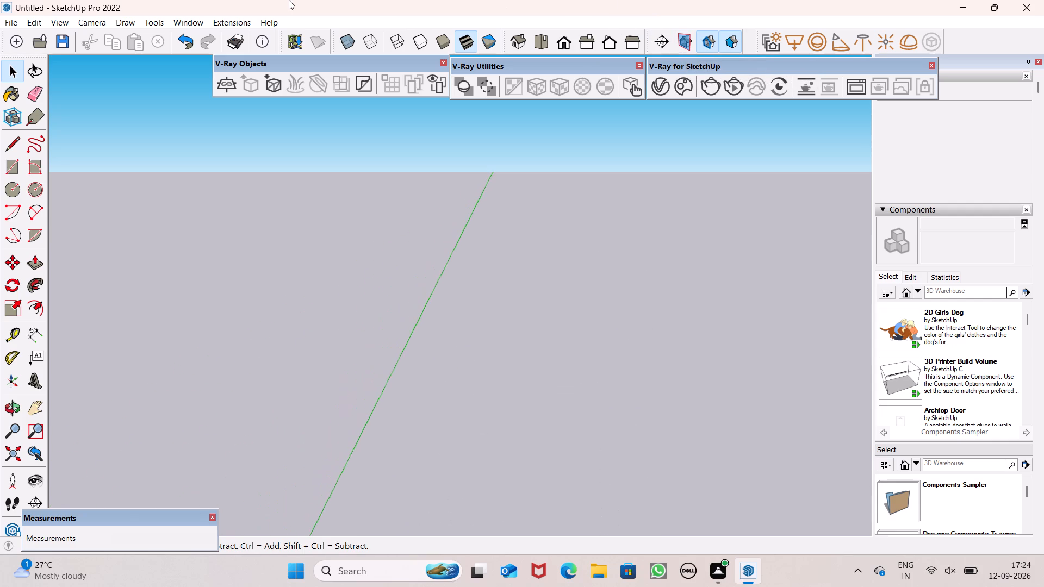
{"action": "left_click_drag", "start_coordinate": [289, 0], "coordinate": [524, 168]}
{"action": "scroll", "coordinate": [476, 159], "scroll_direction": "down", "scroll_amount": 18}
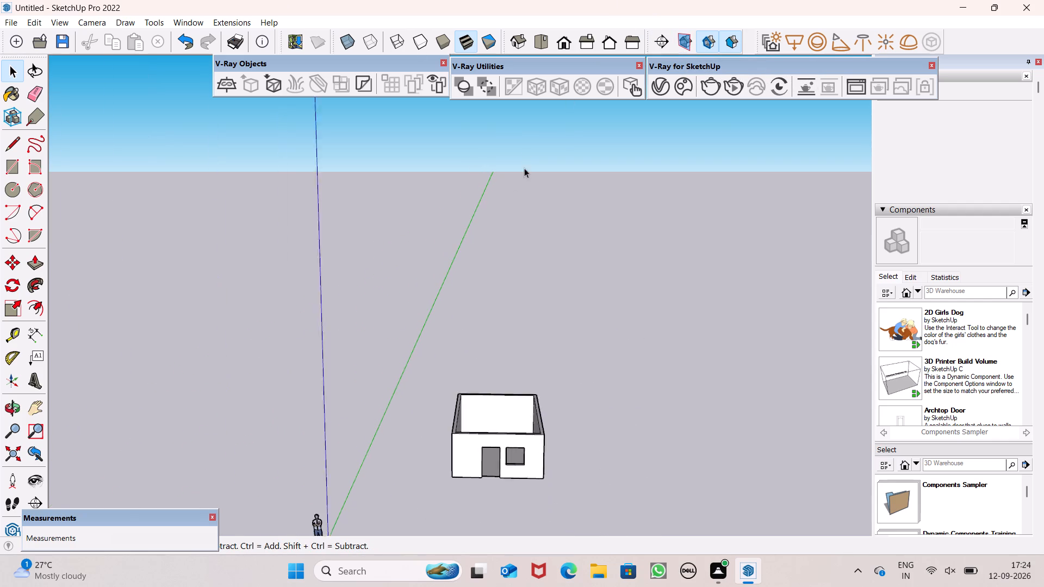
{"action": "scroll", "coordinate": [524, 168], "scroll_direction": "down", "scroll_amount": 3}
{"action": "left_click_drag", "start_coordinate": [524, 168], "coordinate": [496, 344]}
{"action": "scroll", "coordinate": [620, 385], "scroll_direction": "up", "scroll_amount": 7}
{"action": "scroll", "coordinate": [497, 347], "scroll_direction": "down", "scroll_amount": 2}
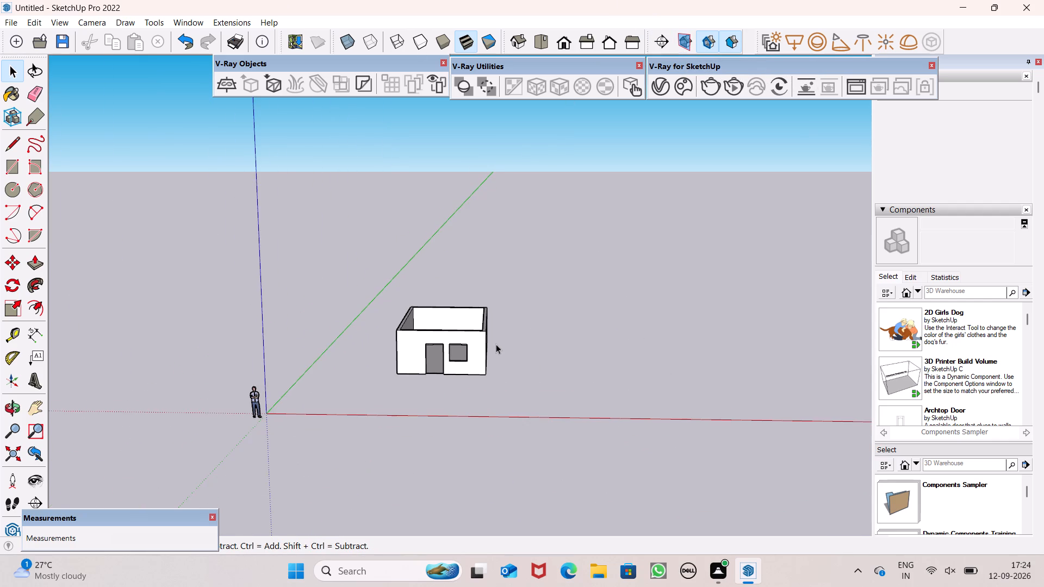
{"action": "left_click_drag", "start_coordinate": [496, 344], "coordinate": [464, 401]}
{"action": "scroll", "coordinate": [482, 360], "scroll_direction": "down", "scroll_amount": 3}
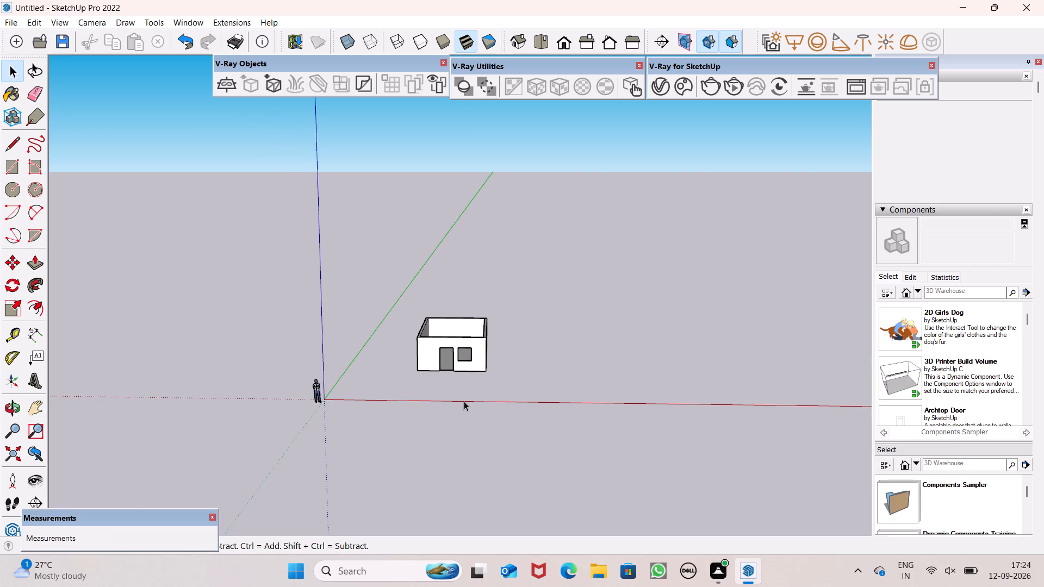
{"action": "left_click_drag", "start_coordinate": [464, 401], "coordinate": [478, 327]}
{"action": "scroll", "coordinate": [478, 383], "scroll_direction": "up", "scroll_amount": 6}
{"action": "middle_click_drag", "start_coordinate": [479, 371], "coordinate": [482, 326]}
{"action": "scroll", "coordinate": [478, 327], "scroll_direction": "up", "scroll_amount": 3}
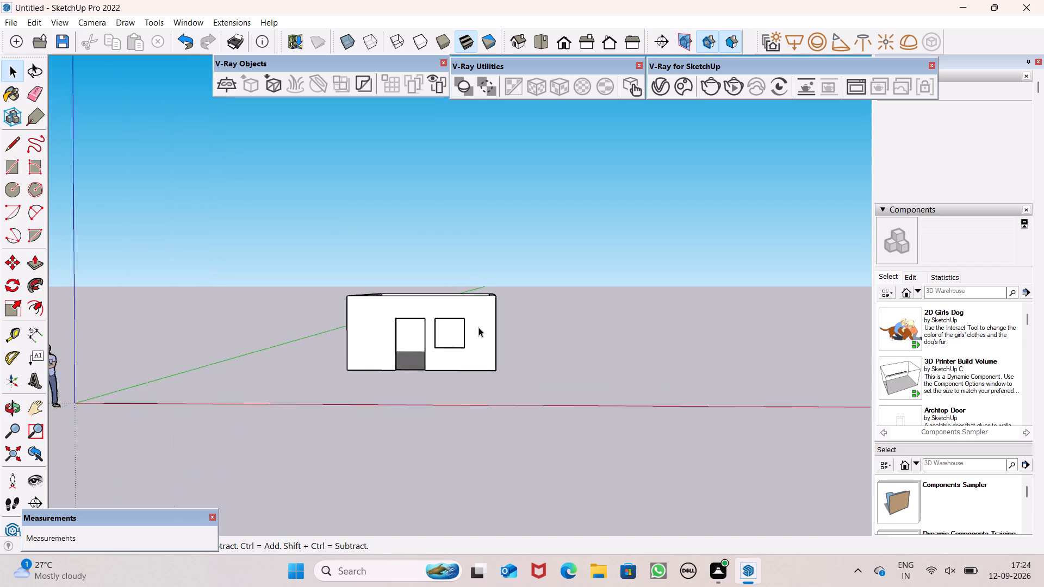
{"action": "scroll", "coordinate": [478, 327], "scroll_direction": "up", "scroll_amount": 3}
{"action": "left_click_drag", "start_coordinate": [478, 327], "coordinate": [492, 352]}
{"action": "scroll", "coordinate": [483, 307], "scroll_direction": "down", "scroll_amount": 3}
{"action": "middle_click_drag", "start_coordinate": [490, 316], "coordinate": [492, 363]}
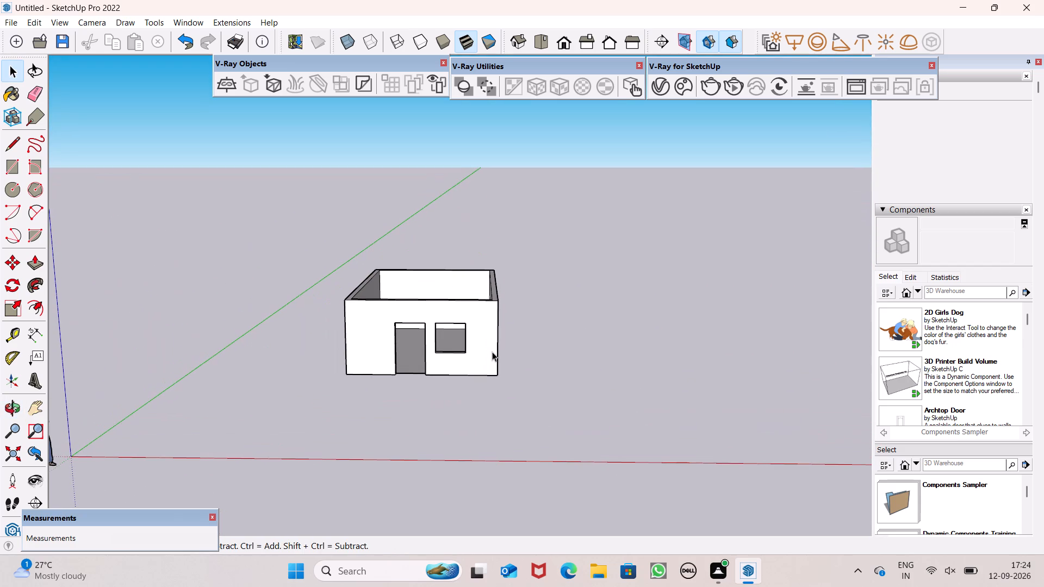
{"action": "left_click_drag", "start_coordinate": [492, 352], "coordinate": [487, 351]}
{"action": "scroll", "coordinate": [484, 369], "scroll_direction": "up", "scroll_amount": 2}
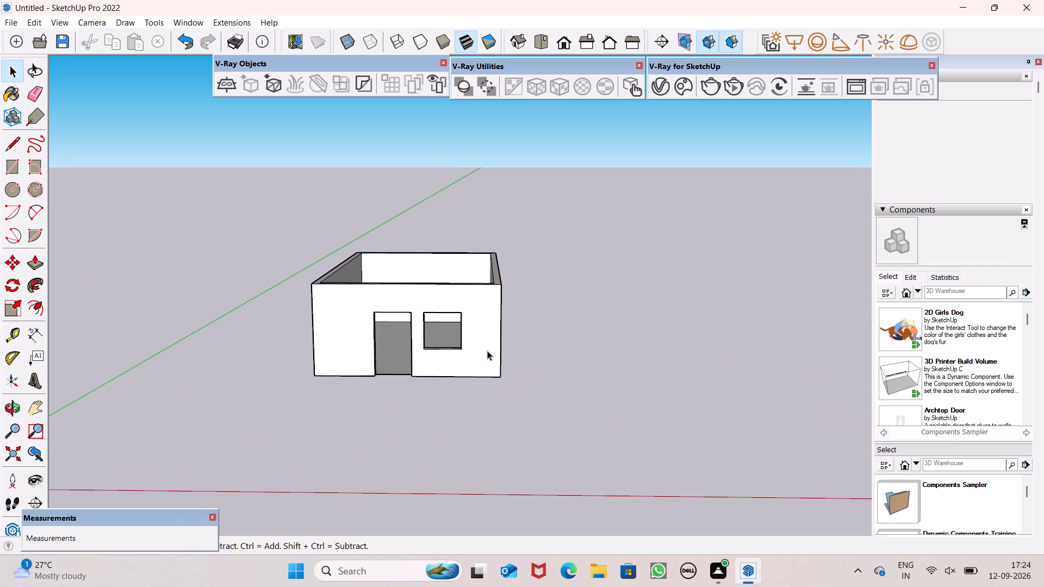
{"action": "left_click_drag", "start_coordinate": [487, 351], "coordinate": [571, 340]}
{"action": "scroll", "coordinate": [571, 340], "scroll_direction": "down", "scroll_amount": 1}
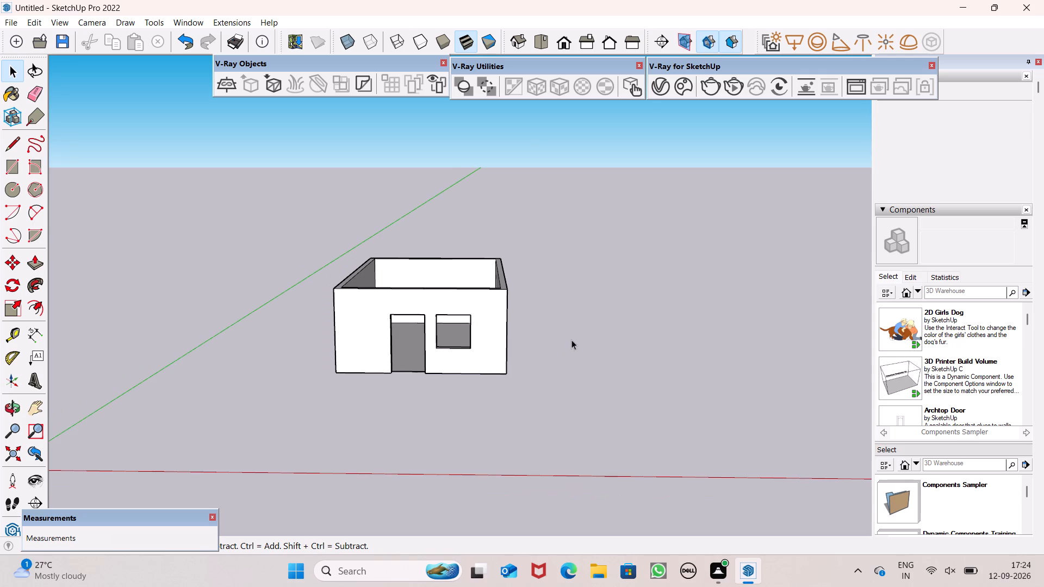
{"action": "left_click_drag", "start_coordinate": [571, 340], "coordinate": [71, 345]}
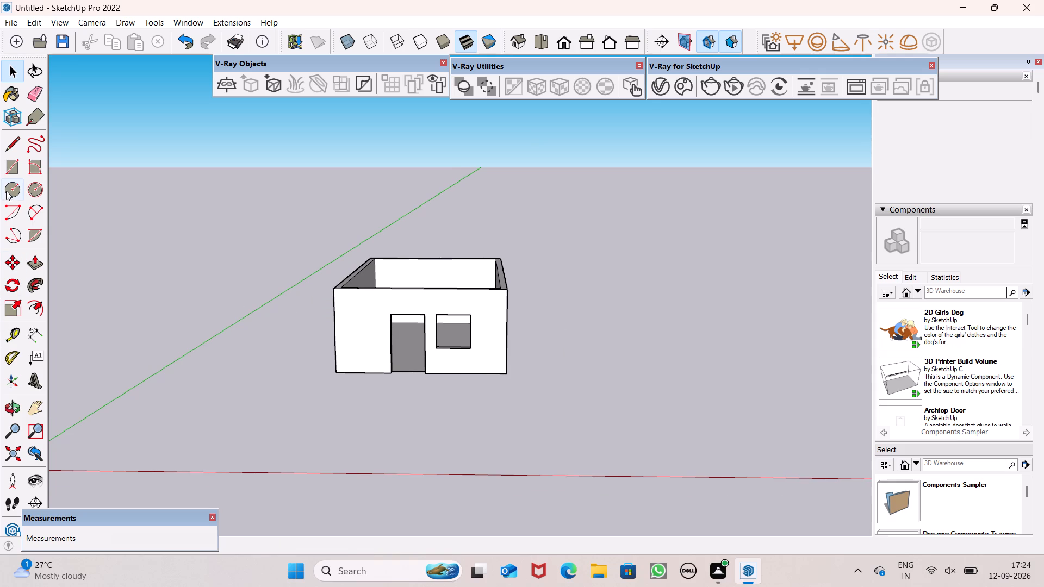
Draw an upright 4' by 7' rectangle in the empty space beside the room, parallel to the front wall.
{"action": "left_click", "coordinate": [10, 160]}
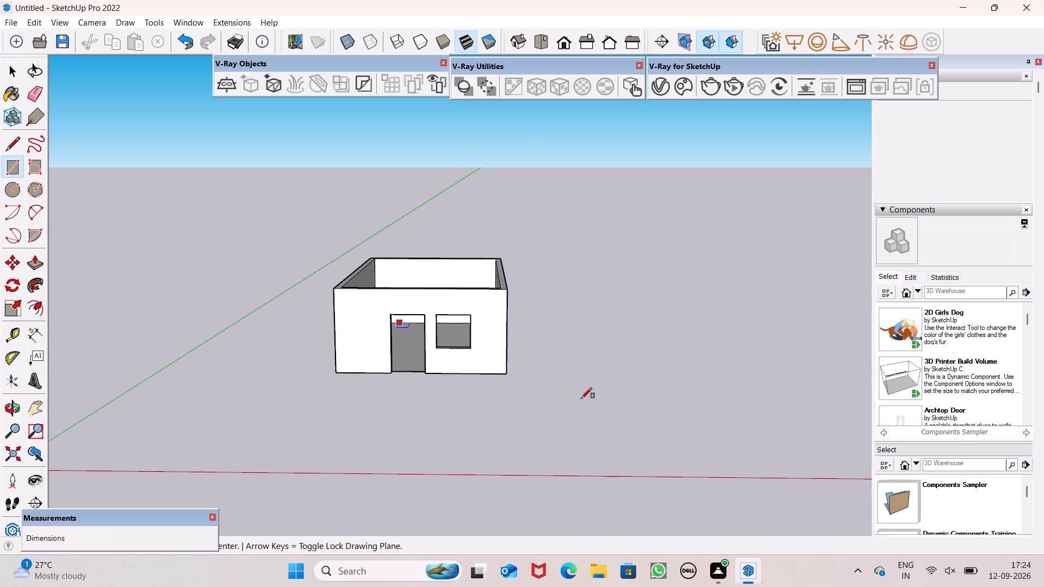
{"action": "scroll", "coordinate": [623, 384], "scroll_direction": "up", "scroll_amount": 4}
{"action": "left_click", "coordinate": [517, 292]}
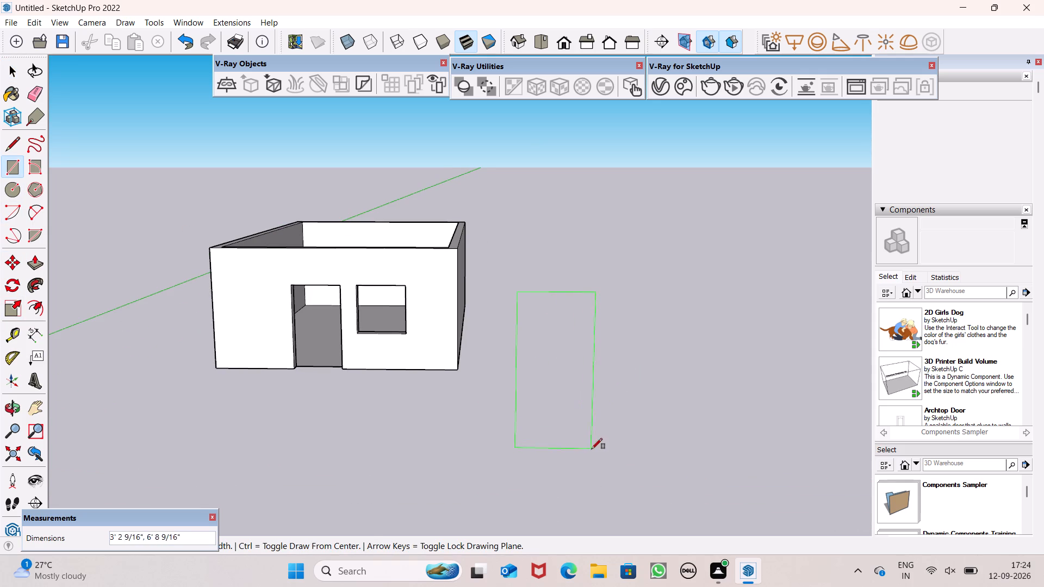
{"action": "type", "text": "4'"}
{"action": "key", "text": "comma"}
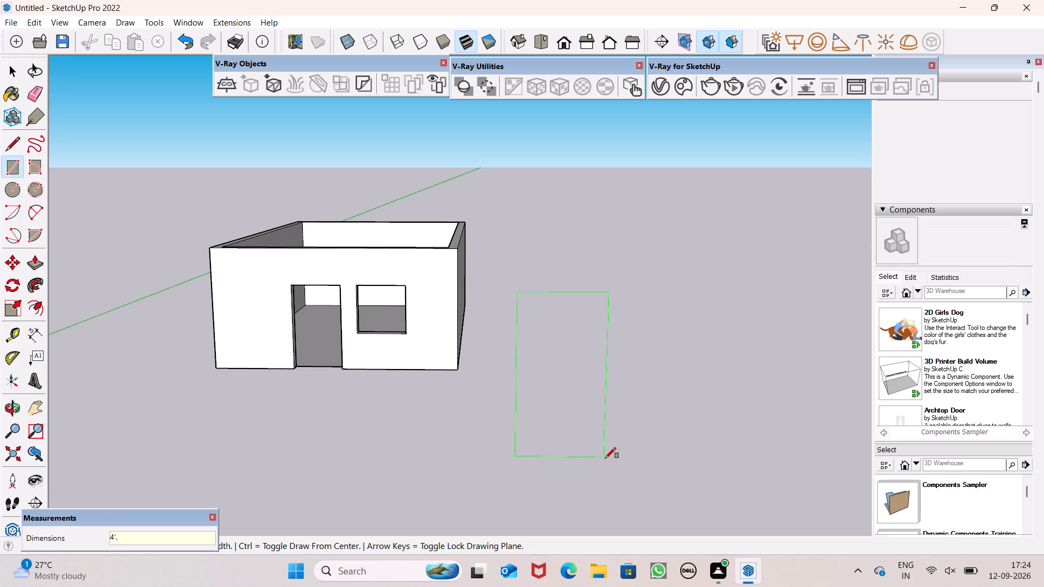
{"action": "key", "text": "7"}
{"action": "key", "text": "apostrophe"}
{"action": "key", "text": "Return"}
{"action": "key", "text": "space"}
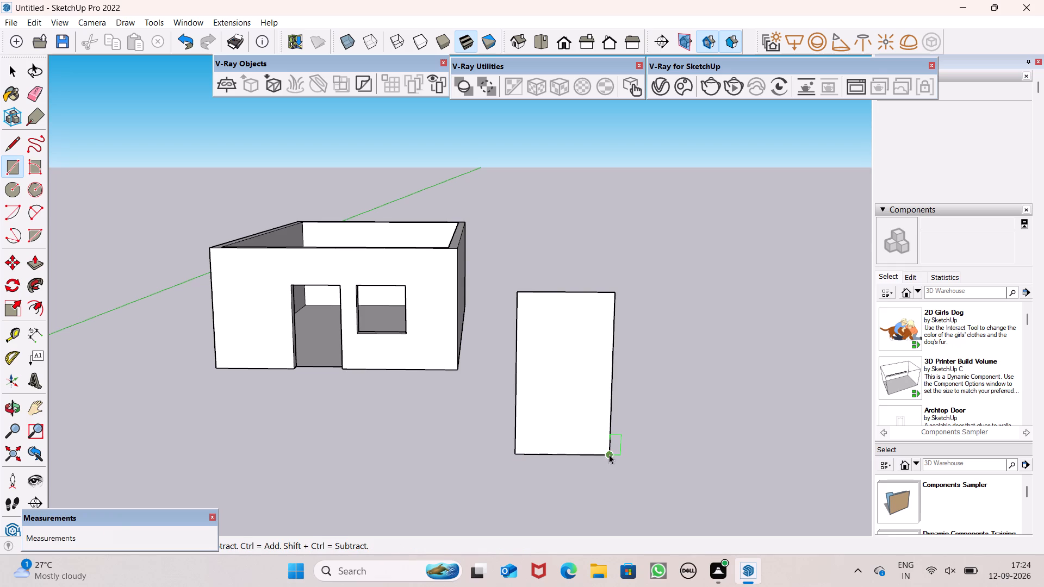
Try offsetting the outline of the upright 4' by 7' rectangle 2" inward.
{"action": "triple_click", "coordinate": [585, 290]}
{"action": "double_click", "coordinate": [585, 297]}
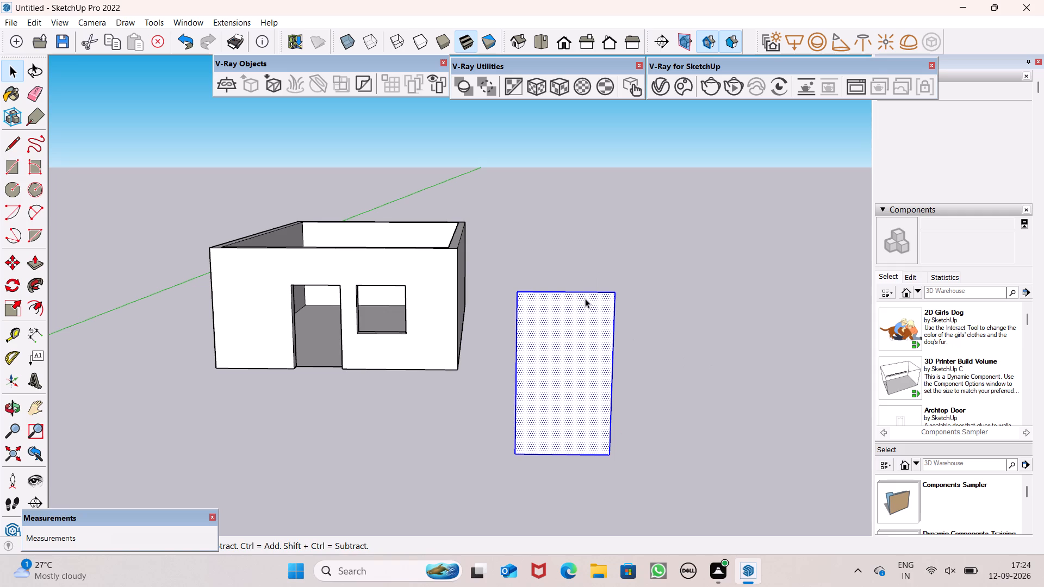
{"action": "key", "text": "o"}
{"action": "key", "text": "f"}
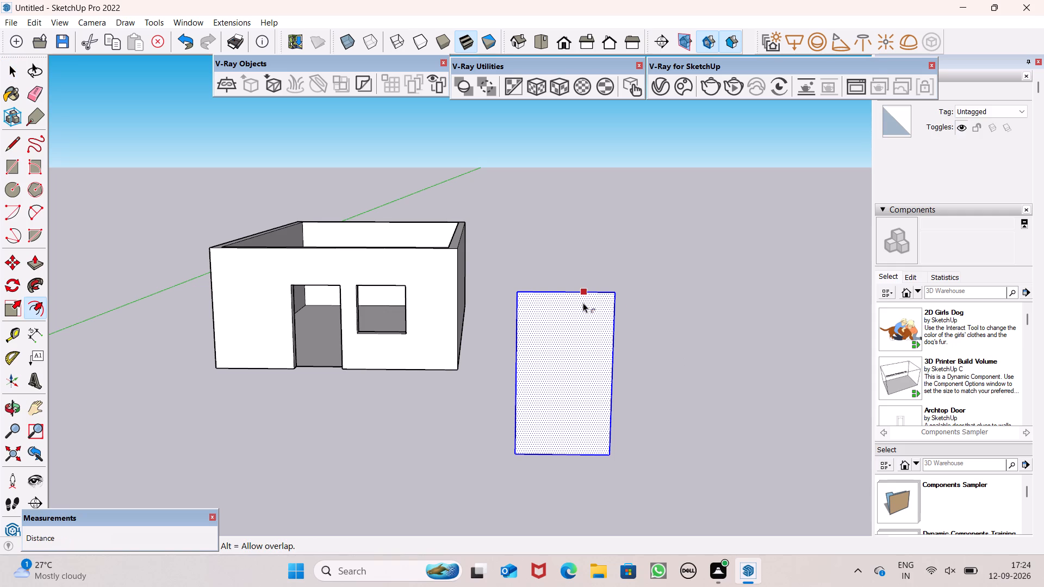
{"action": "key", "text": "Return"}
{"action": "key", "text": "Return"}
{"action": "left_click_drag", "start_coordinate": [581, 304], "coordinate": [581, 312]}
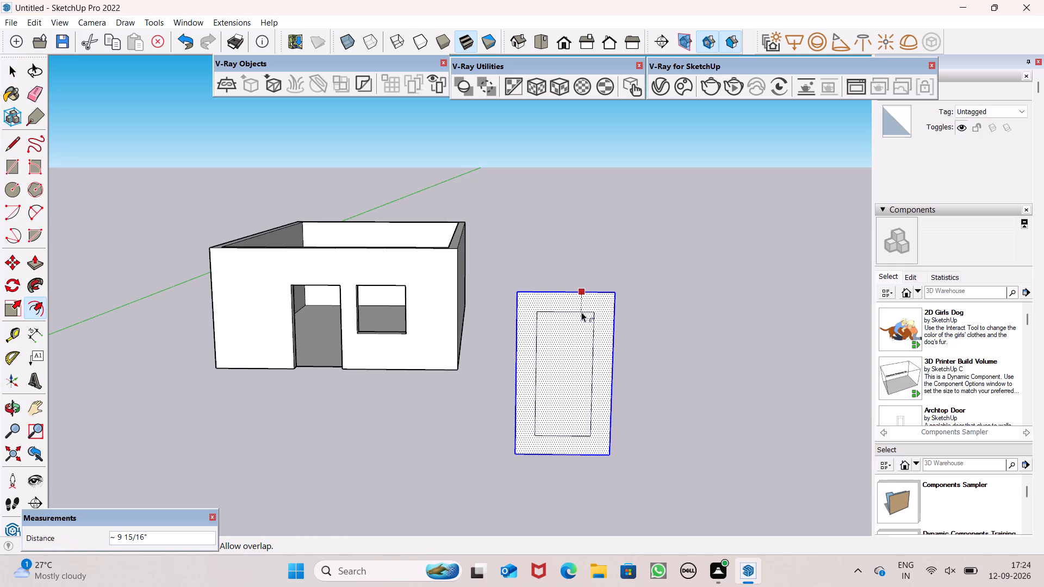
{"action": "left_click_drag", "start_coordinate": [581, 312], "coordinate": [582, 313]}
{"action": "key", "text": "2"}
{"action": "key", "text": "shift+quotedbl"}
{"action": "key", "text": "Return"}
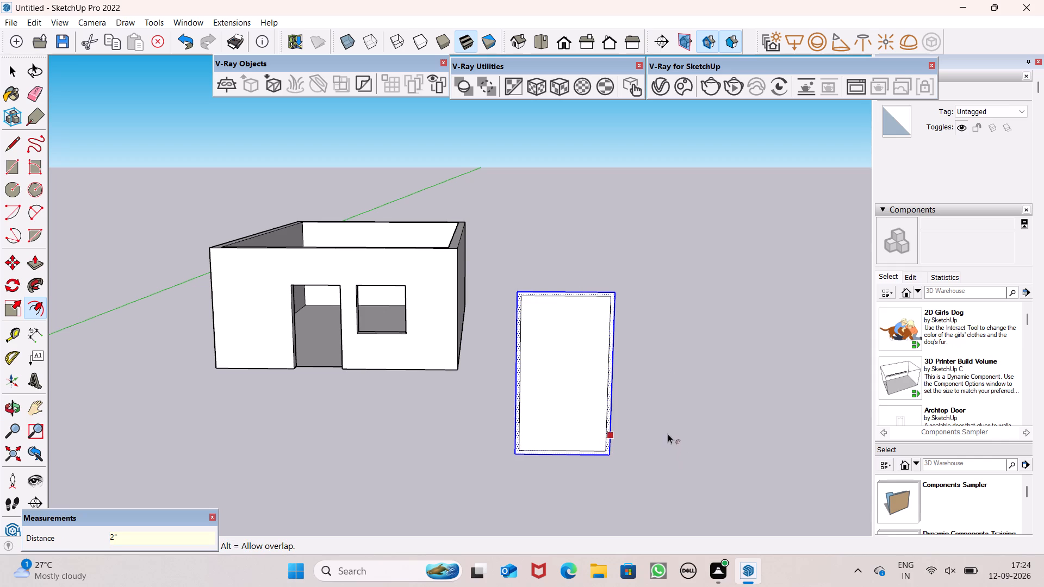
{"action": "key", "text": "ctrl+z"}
Offset the outline of the upright 4' by 7' rectangle 3" inward to form a door frame border.
{"action": "left_click", "coordinate": [583, 297]}
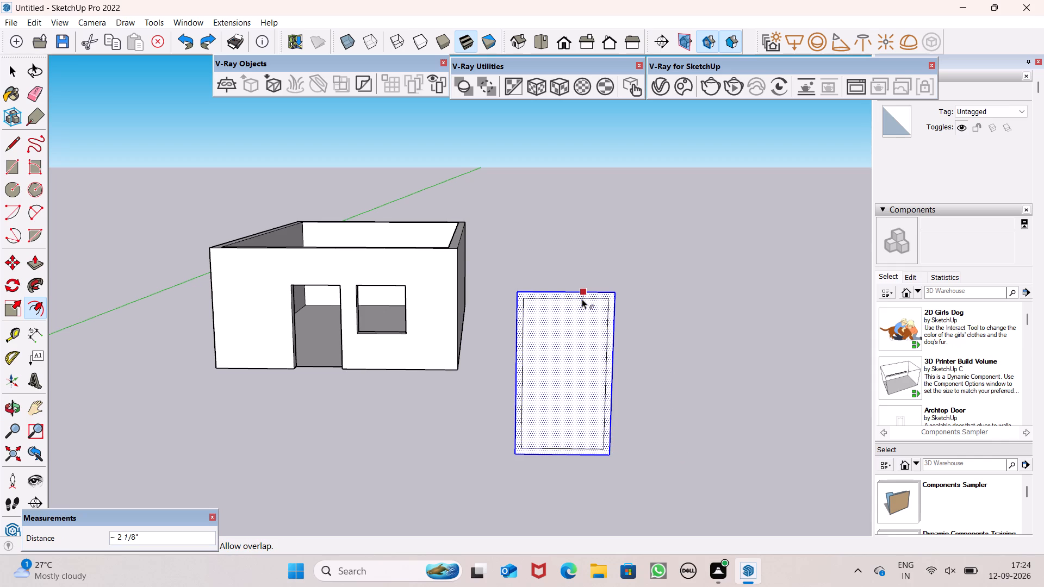
{"action": "type", "text": "3\""}
{"action": "key", "text": "Return"}
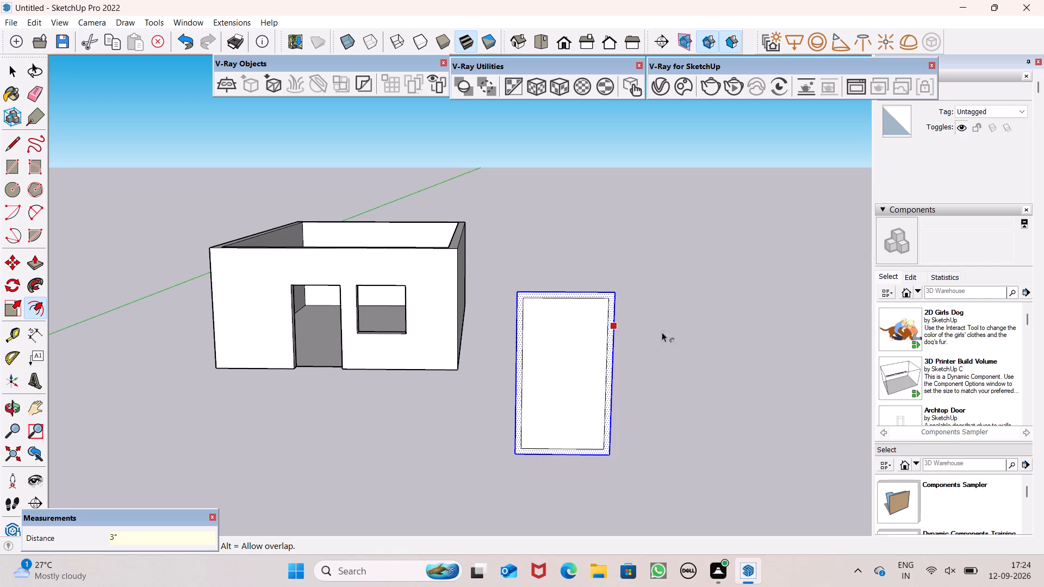
{"action": "key", "text": "space"}
{"action": "key", "text": "space"}
{"action": "scroll", "coordinate": [660, 482], "scroll_direction": "up", "scroll_amount": 6}
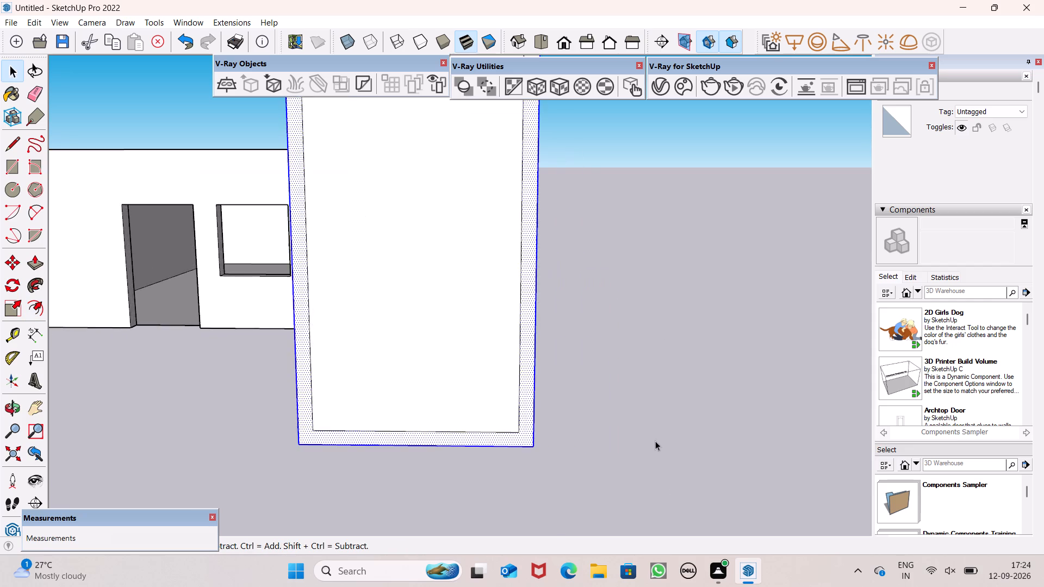
{"action": "scroll", "coordinate": [650, 434], "scroll_direction": "down", "scroll_amount": 5}
{"action": "left_click", "coordinate": [731, 372]}
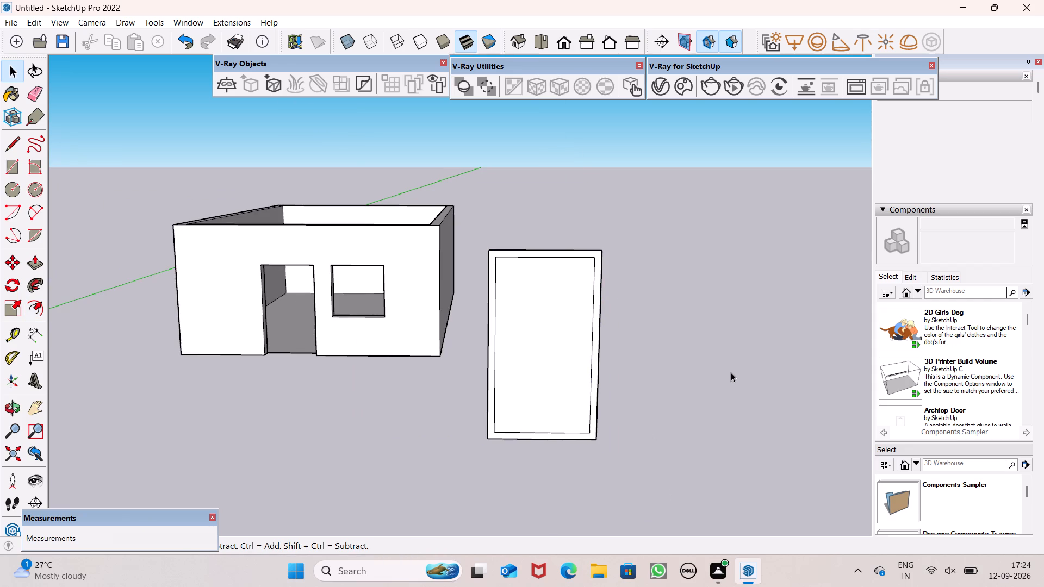
Extrude the 3" wide frame border 9" backward toward the room's side with Push/Pull to give the door frame depth.
{"action": "scroll", "coordinate": [645, 352], "scroll_direction": "up", "scroll_amount": 2}
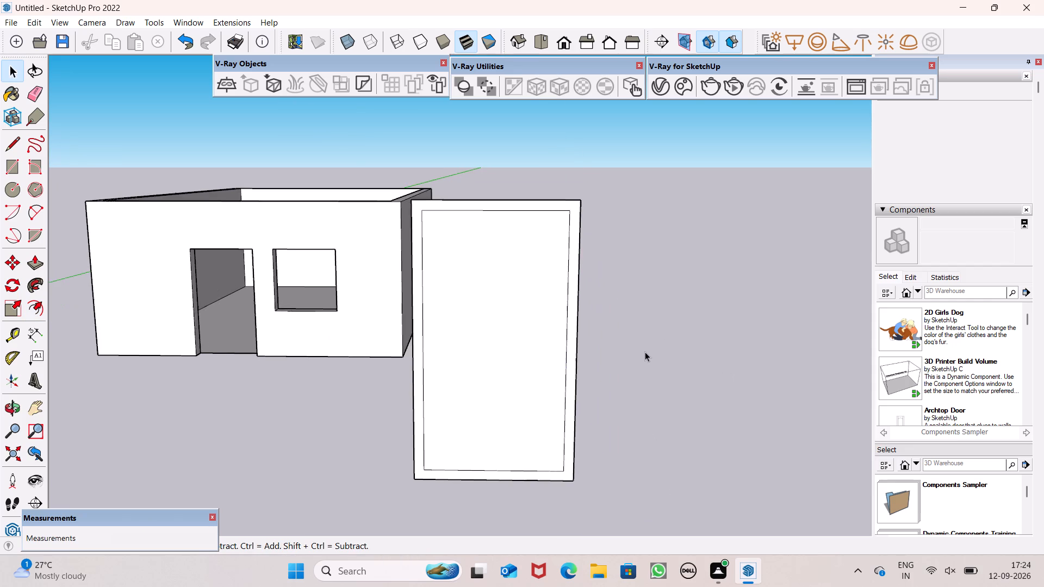
{"action": "scroll", "coordinate": [643, 352], "scroll_direction": "down", "scroll_amount": 2}
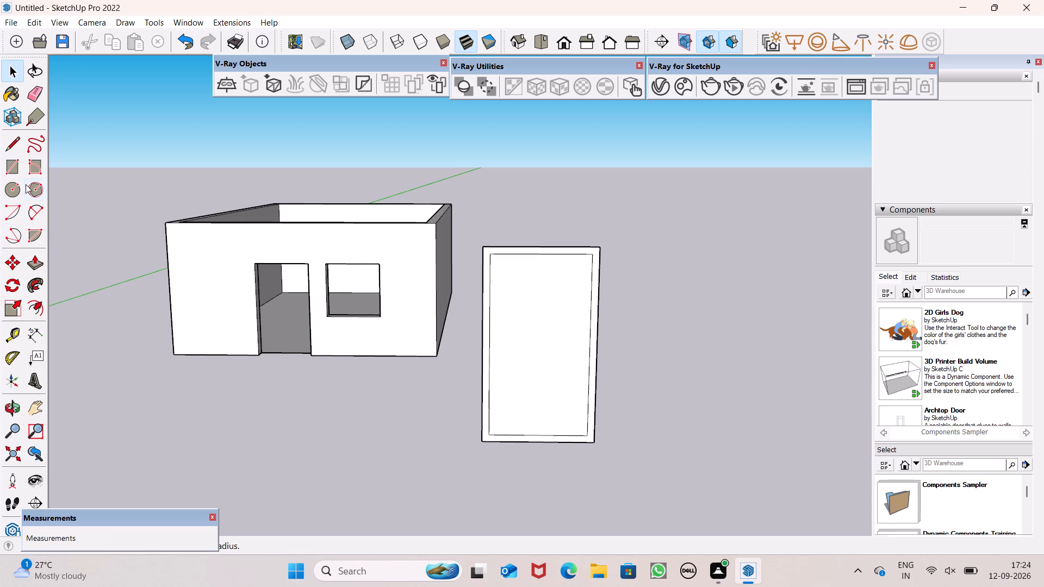
{"action": "left_click", "coordinate": [29, 263]}
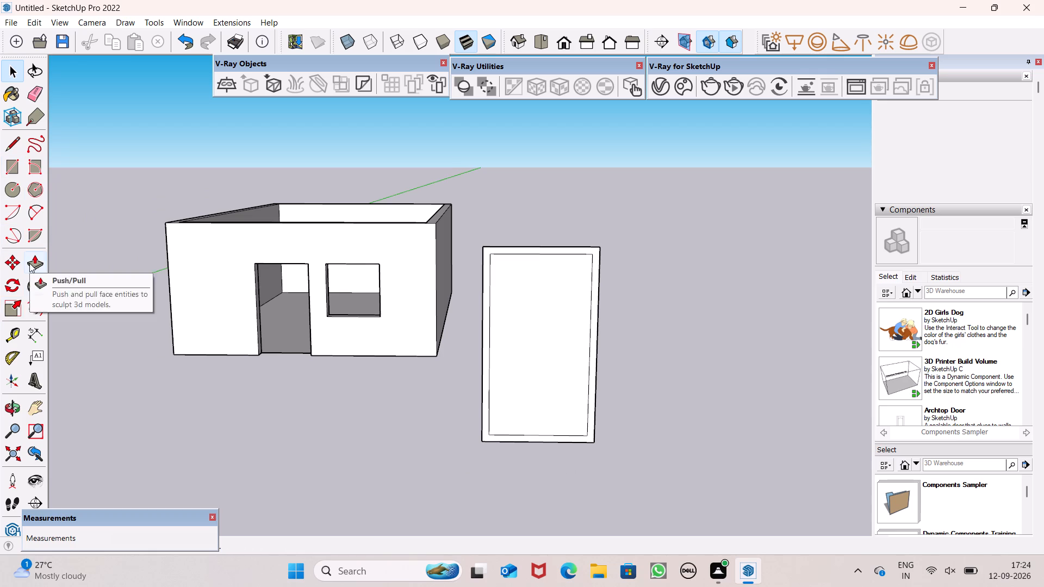
{"action": "scroll", "coordinate": [738, 423], "scroll_direction": "down", "scroll_amount": 1}
{"action": "scroll", "coordinate": [699, 440], "scroll_direction": "up", "scroll_amount": 3}
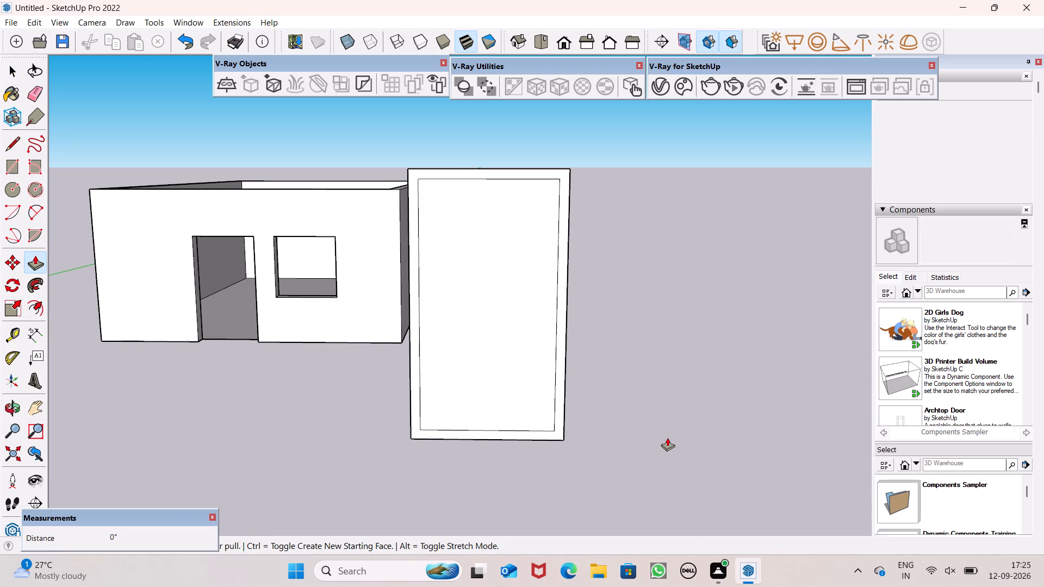
{"action": "middle_click_drag", "start_coordinate": [667, 438], "coordinate": [342, 499]}
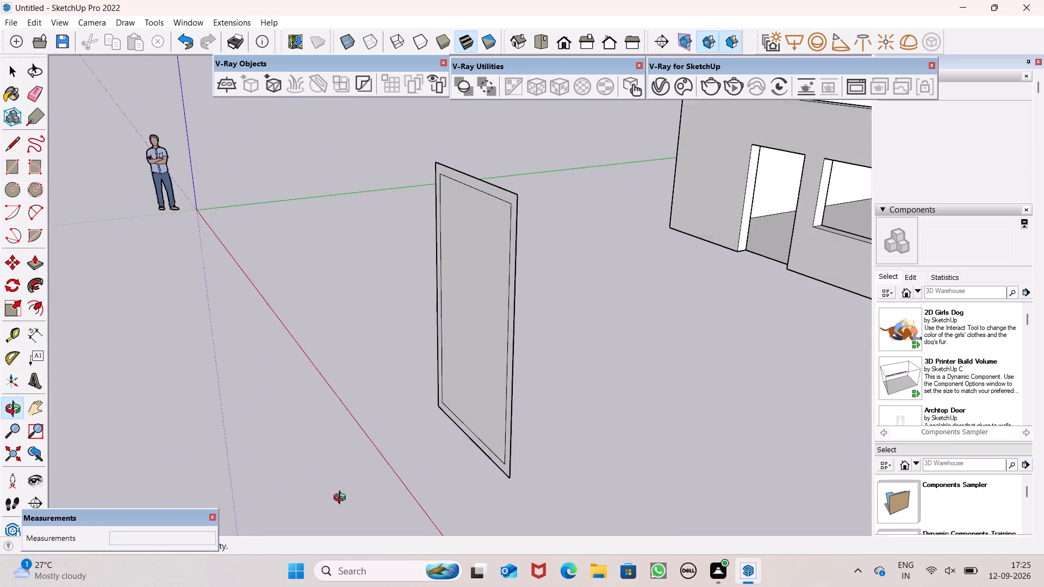
{"action": "middle_click_drag", "start_coordinate": [342, 499], "coordinate": [511, 521]}
{"action": "scroll", "coordinate": [617, 382], "scroll_direction": "down", "scroll_amount": 4}
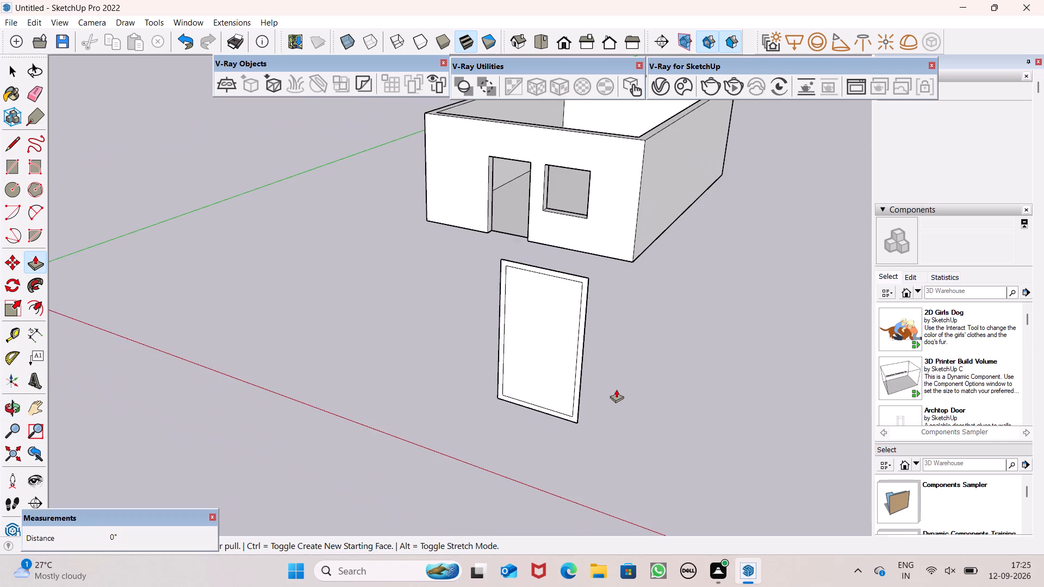
{"action": "scroll", "coordinate": [614, 388], "scroll_direction": "up", "scroll_amount": 4}
{"action": "scroll", "coordinate": [569, 437], "scroll_direction": "up", "scroll_amount": 4}
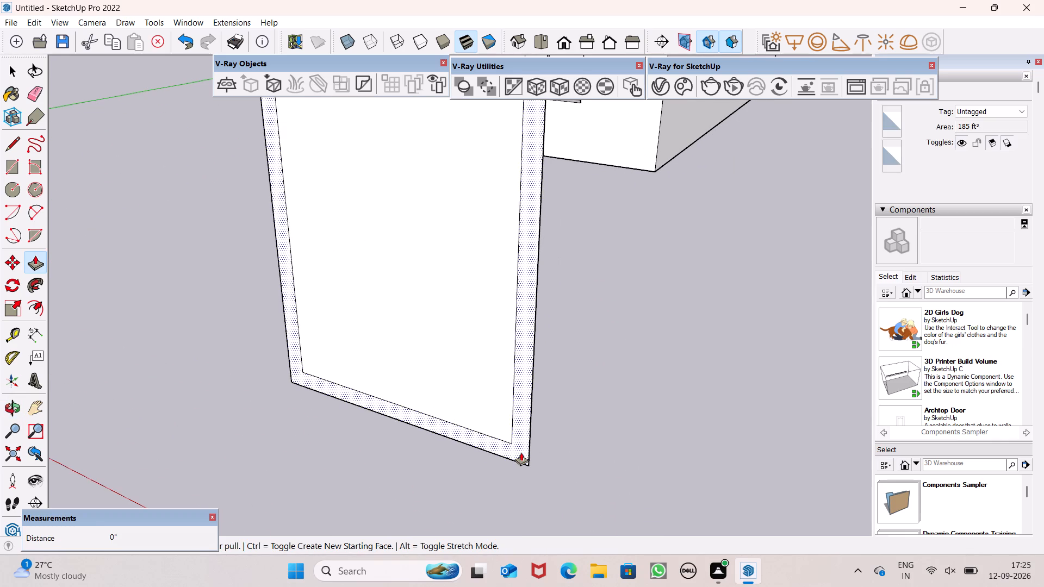
{"action": "left_click_drag", "start_coordinate": [521, 452], "coordinate": [546, 446]}
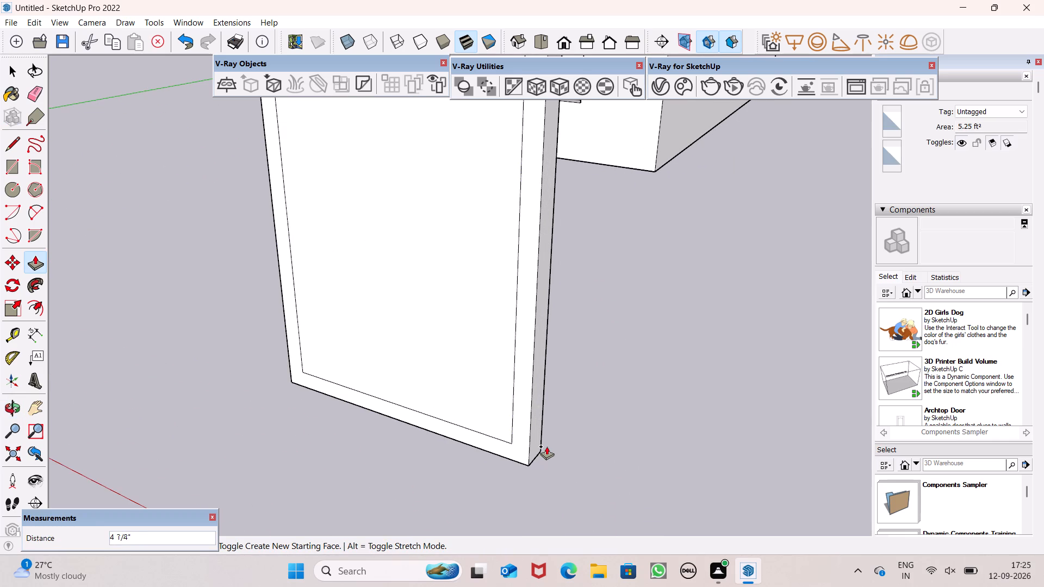
{"action": "left_click_drag", "start_coordinate": [546, 446], "coordinate": [548, 446]}
{"action": "type", "text": "9\""}
{"action": "key", "text": "Return"}
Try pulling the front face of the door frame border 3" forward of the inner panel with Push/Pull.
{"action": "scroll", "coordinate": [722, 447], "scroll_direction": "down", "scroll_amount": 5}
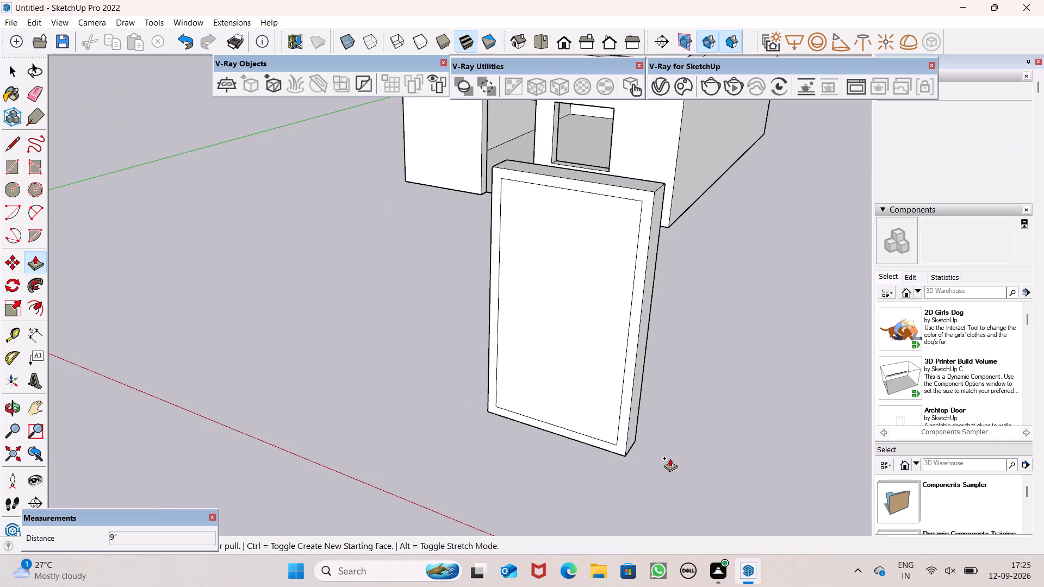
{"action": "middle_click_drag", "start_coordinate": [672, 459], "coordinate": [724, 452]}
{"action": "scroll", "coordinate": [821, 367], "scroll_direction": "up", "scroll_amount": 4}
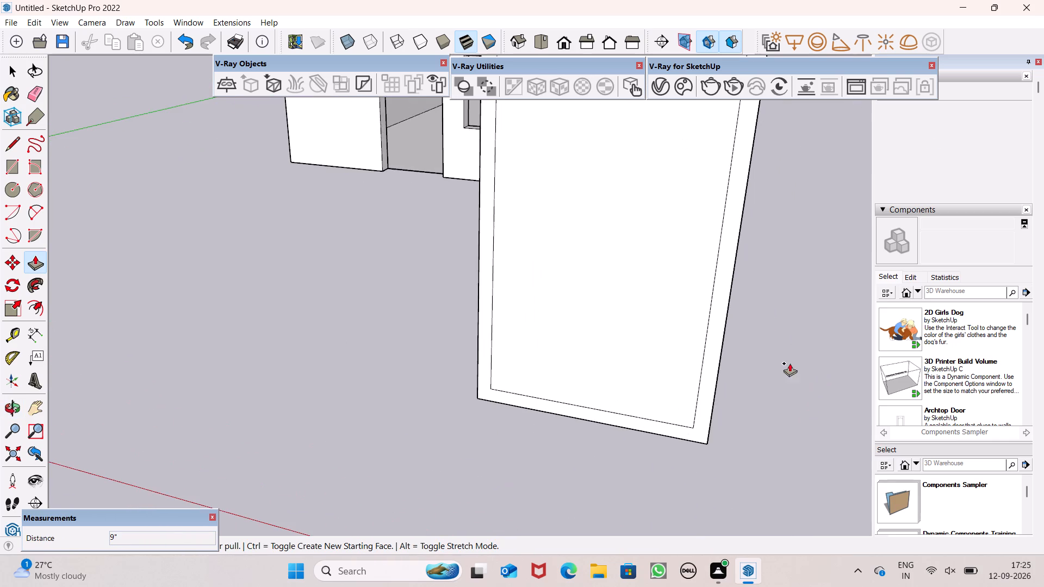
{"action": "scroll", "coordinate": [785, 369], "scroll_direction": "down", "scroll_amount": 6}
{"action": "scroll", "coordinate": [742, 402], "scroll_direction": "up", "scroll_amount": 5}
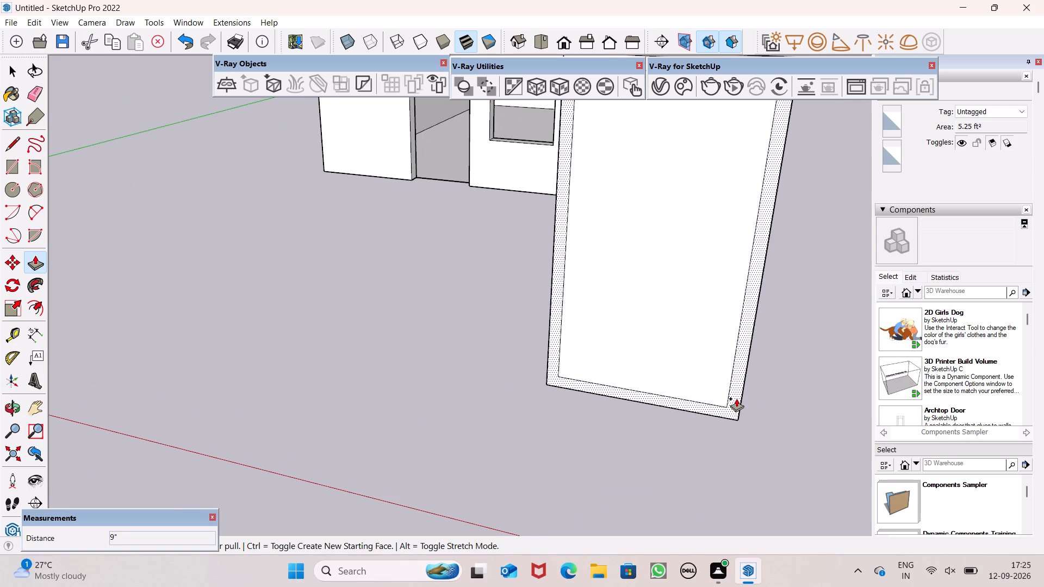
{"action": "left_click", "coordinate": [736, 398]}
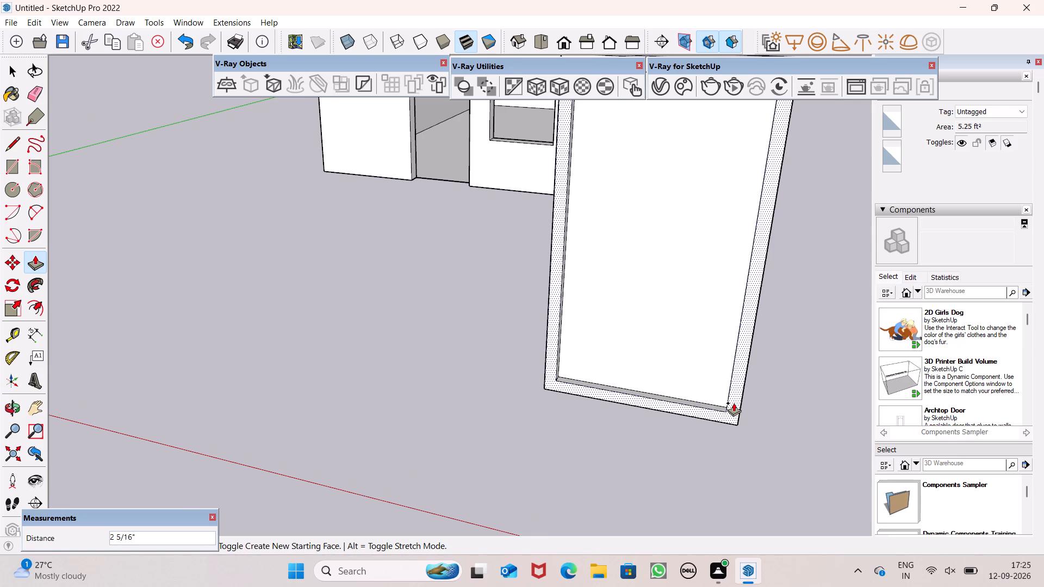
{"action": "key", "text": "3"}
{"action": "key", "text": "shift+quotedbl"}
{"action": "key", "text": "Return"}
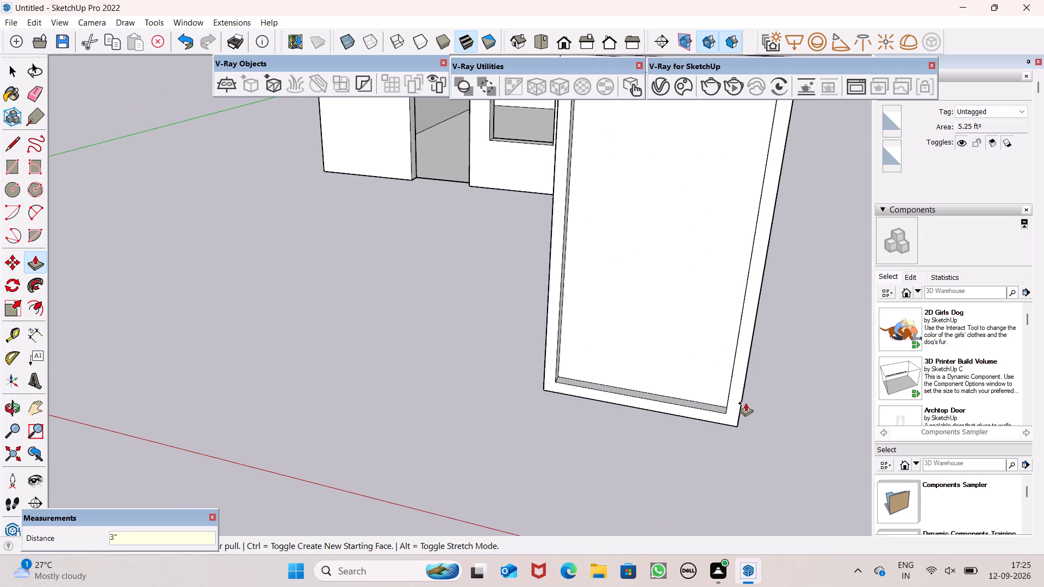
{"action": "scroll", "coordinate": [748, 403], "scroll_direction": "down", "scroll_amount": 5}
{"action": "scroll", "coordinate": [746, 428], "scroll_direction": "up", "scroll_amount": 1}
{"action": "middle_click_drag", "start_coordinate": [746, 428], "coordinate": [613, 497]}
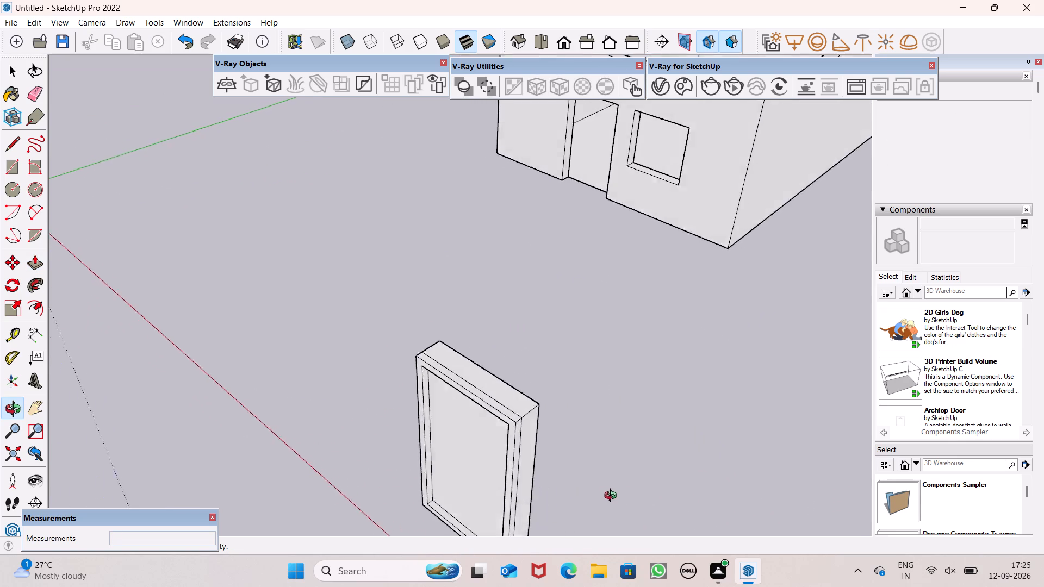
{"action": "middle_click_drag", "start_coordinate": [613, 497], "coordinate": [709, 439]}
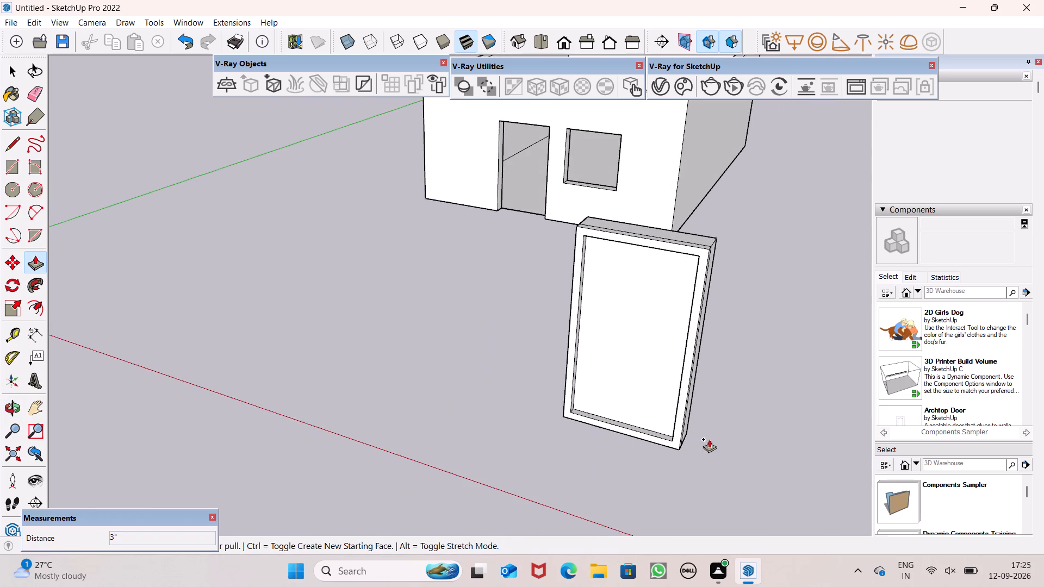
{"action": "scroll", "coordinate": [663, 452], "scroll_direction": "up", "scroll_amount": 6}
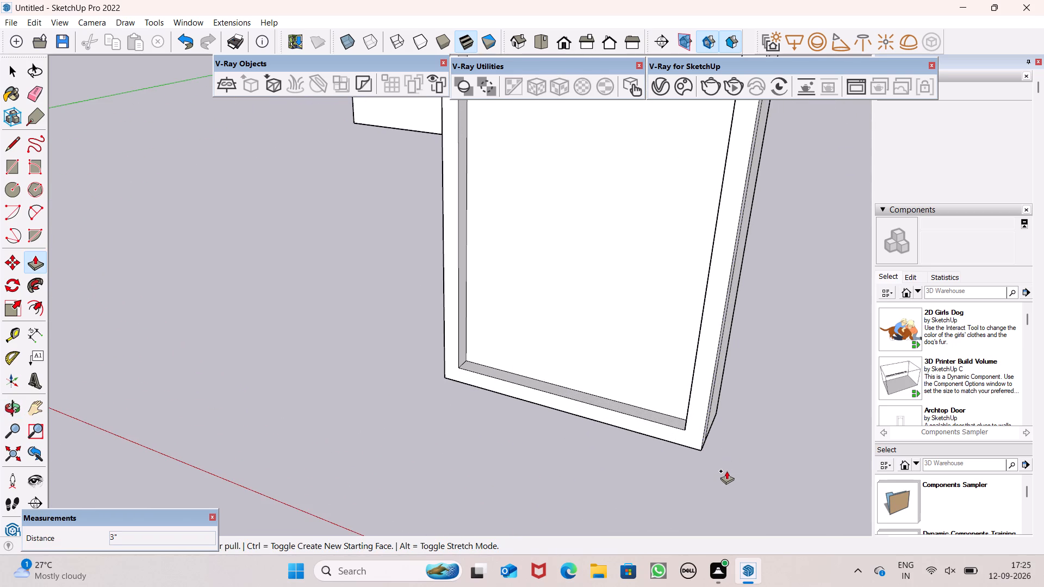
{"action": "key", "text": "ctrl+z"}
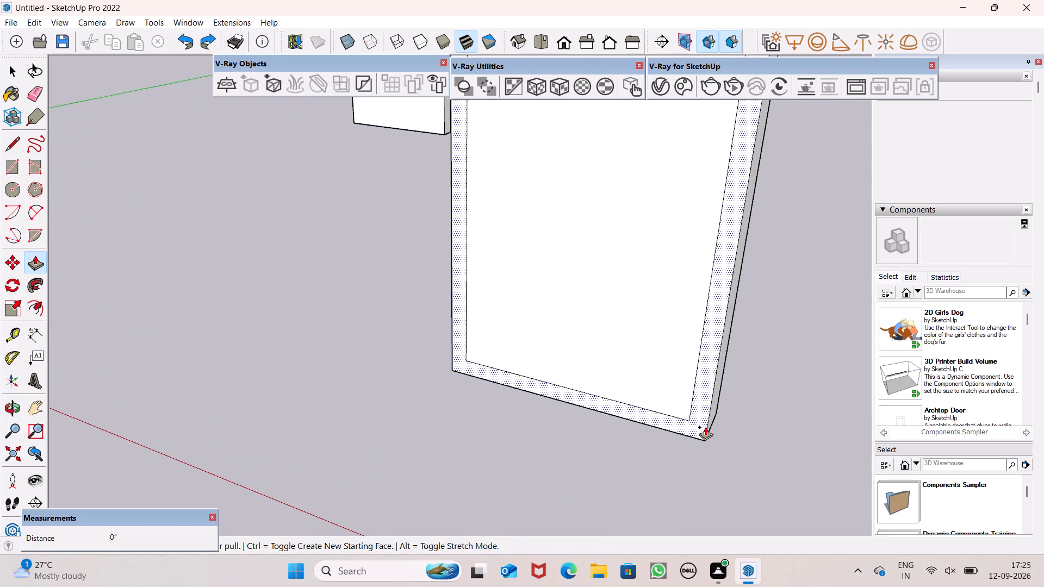
Pull the front face of the door frame border 2" forward with Push/Pull so the inner panel sits recessed.
{"action": "left_click_drag", "start_coordinate": [704, 427], "coordinate": [695, 433]}
{"action": "key", "text": "2"}
{"action": "key", "text": "shift+quotedbl"}
{"action": "key", "text": "Return"}
{"action": "scroll", "coordinate": [779, 452], "scroll_direction": "down", "scroll_amount": 4}
{"action": "key", "text": "space"}
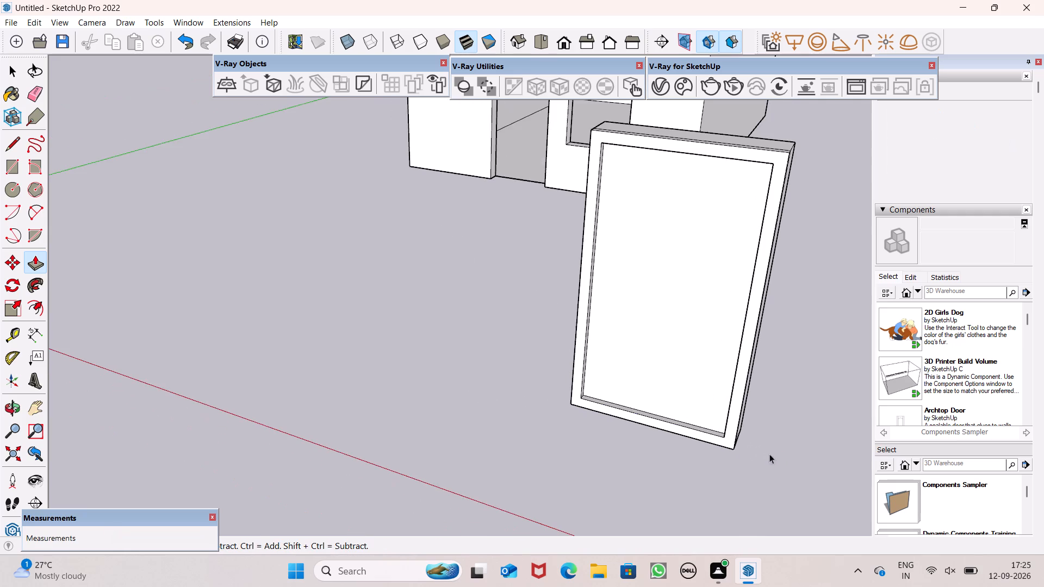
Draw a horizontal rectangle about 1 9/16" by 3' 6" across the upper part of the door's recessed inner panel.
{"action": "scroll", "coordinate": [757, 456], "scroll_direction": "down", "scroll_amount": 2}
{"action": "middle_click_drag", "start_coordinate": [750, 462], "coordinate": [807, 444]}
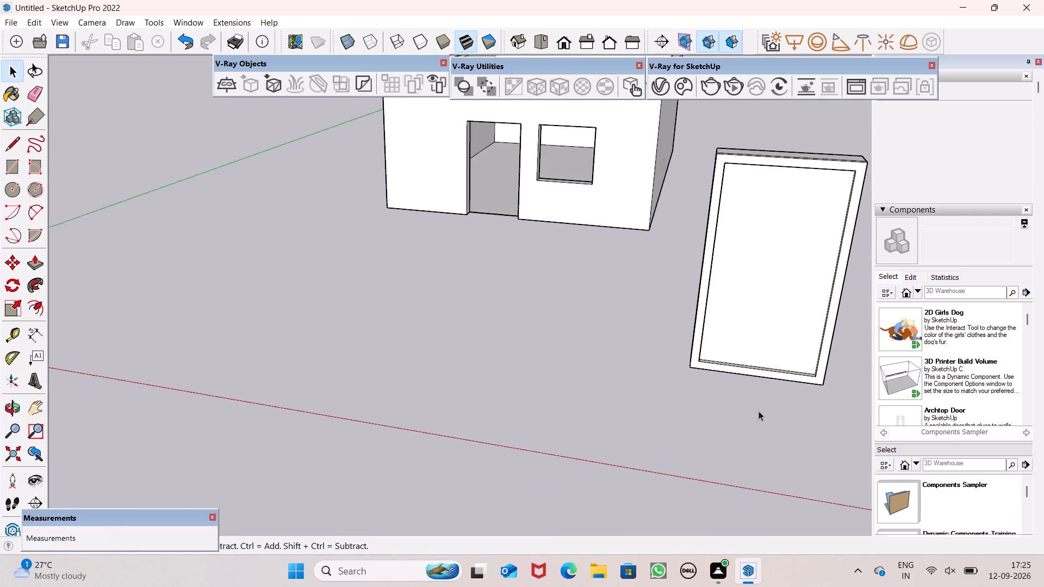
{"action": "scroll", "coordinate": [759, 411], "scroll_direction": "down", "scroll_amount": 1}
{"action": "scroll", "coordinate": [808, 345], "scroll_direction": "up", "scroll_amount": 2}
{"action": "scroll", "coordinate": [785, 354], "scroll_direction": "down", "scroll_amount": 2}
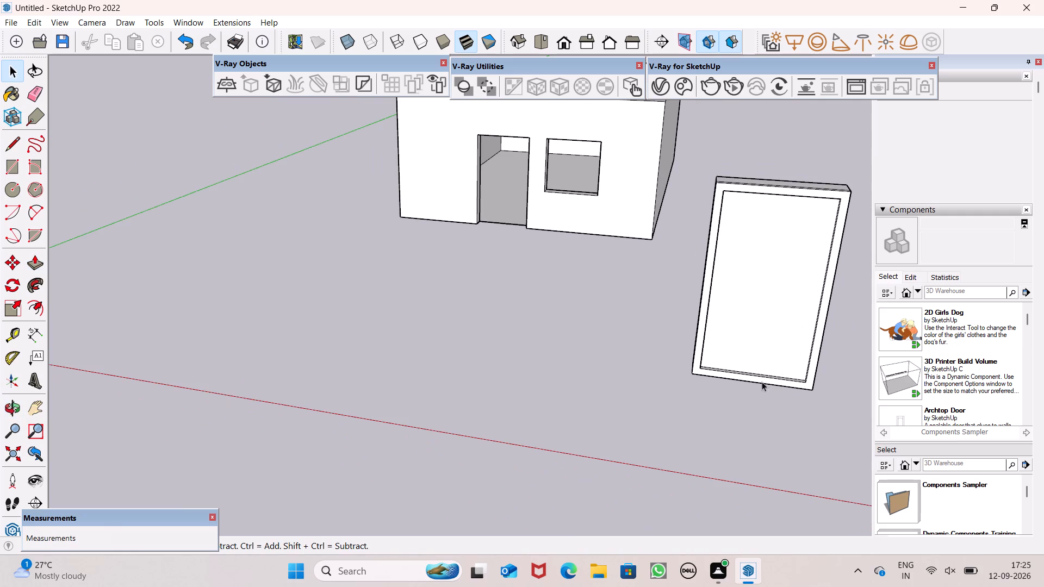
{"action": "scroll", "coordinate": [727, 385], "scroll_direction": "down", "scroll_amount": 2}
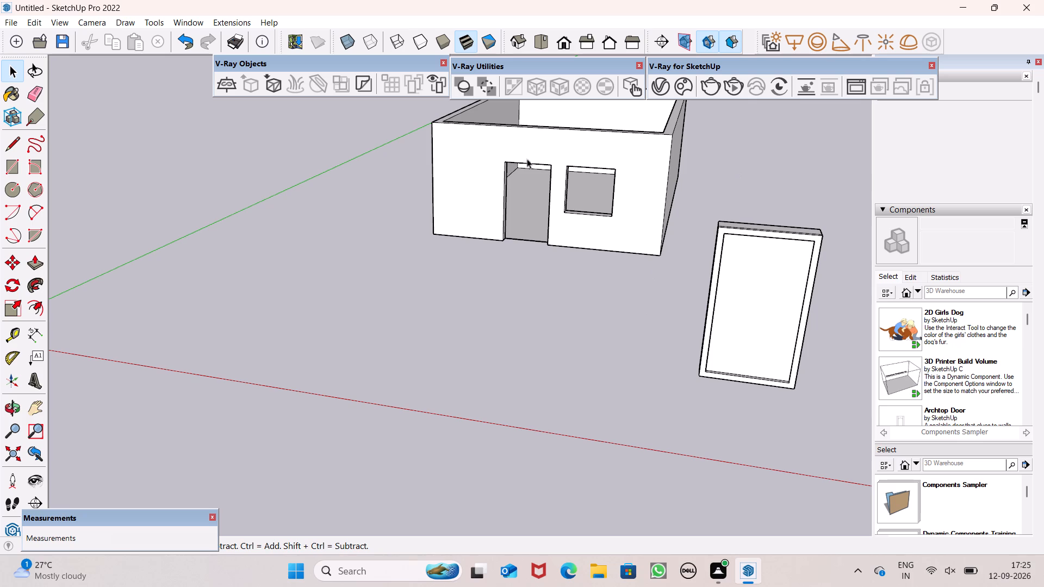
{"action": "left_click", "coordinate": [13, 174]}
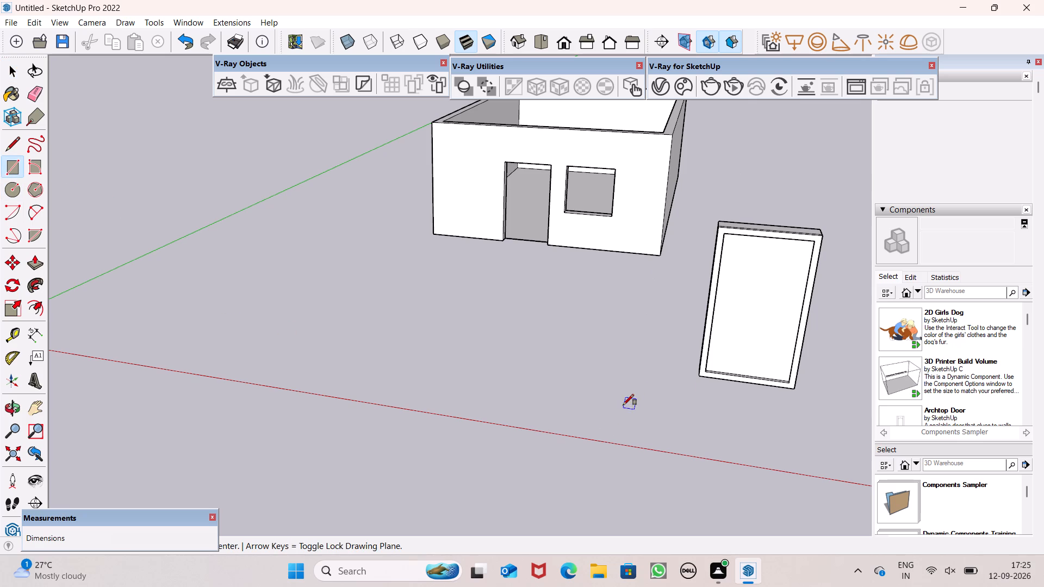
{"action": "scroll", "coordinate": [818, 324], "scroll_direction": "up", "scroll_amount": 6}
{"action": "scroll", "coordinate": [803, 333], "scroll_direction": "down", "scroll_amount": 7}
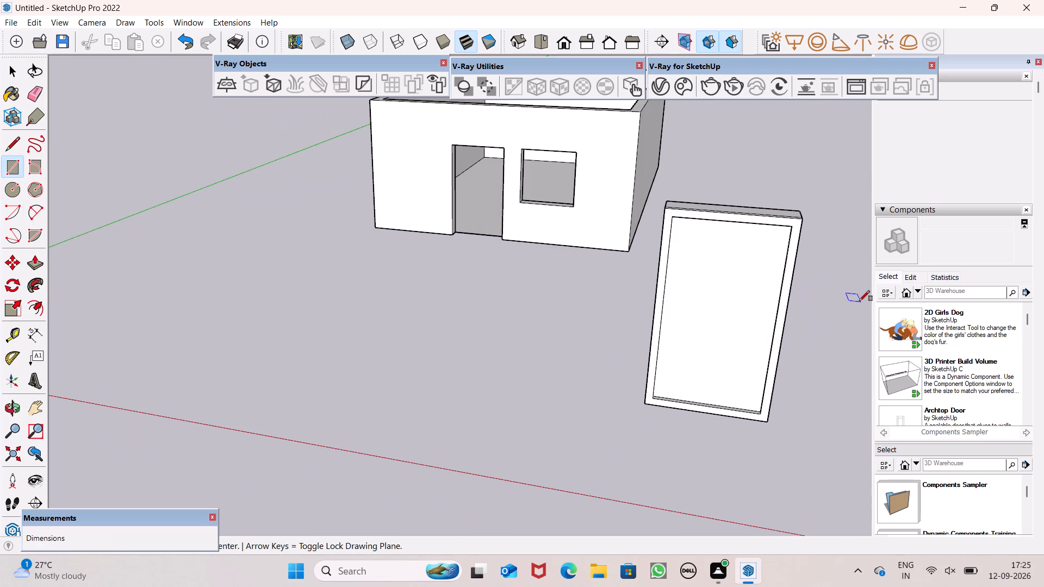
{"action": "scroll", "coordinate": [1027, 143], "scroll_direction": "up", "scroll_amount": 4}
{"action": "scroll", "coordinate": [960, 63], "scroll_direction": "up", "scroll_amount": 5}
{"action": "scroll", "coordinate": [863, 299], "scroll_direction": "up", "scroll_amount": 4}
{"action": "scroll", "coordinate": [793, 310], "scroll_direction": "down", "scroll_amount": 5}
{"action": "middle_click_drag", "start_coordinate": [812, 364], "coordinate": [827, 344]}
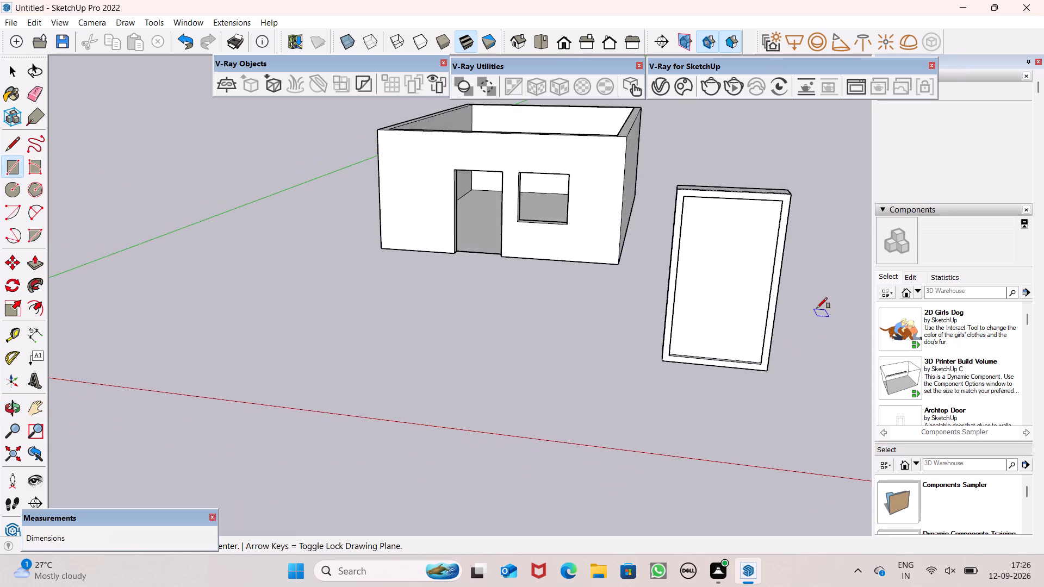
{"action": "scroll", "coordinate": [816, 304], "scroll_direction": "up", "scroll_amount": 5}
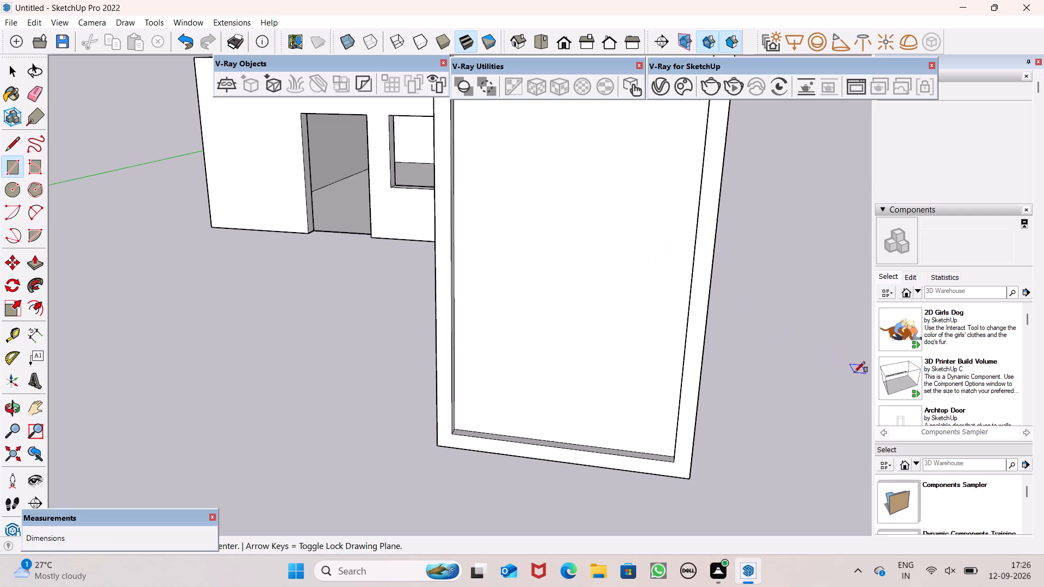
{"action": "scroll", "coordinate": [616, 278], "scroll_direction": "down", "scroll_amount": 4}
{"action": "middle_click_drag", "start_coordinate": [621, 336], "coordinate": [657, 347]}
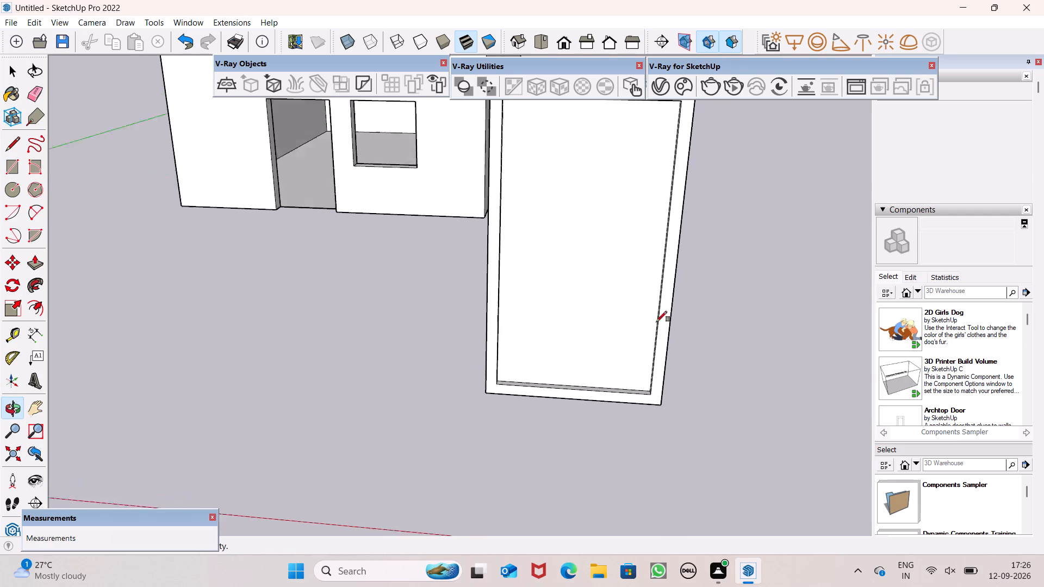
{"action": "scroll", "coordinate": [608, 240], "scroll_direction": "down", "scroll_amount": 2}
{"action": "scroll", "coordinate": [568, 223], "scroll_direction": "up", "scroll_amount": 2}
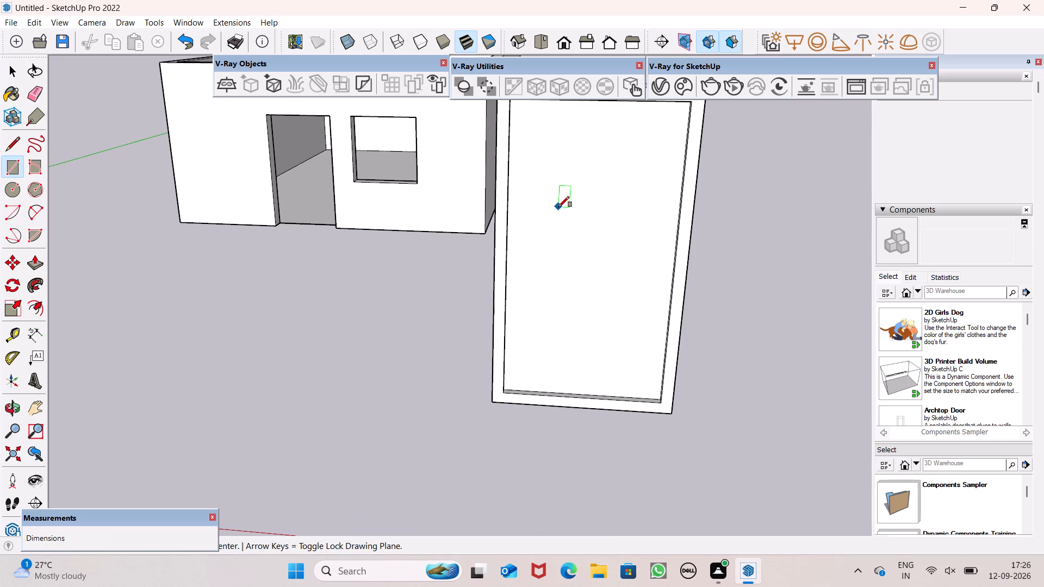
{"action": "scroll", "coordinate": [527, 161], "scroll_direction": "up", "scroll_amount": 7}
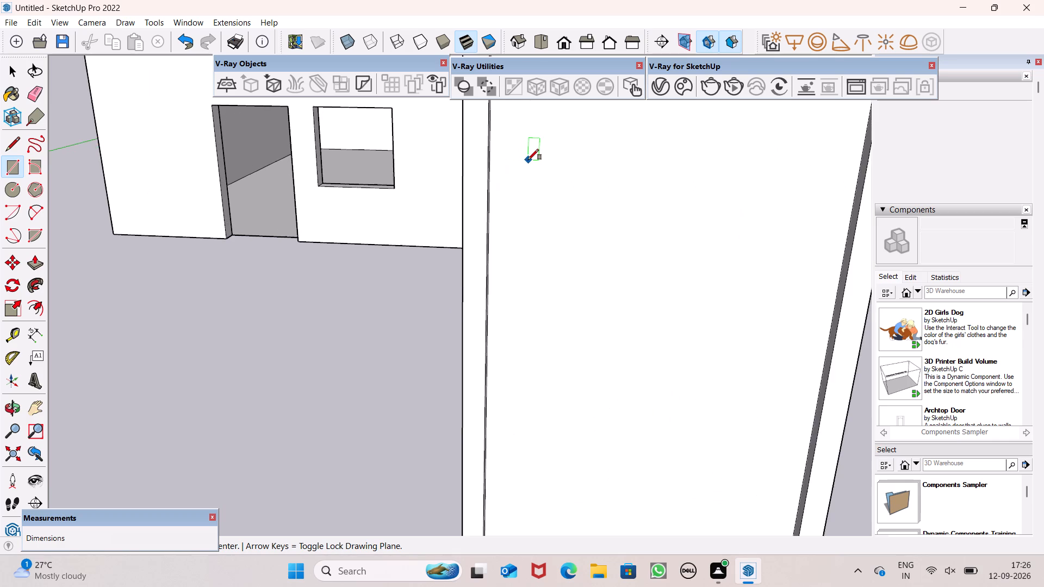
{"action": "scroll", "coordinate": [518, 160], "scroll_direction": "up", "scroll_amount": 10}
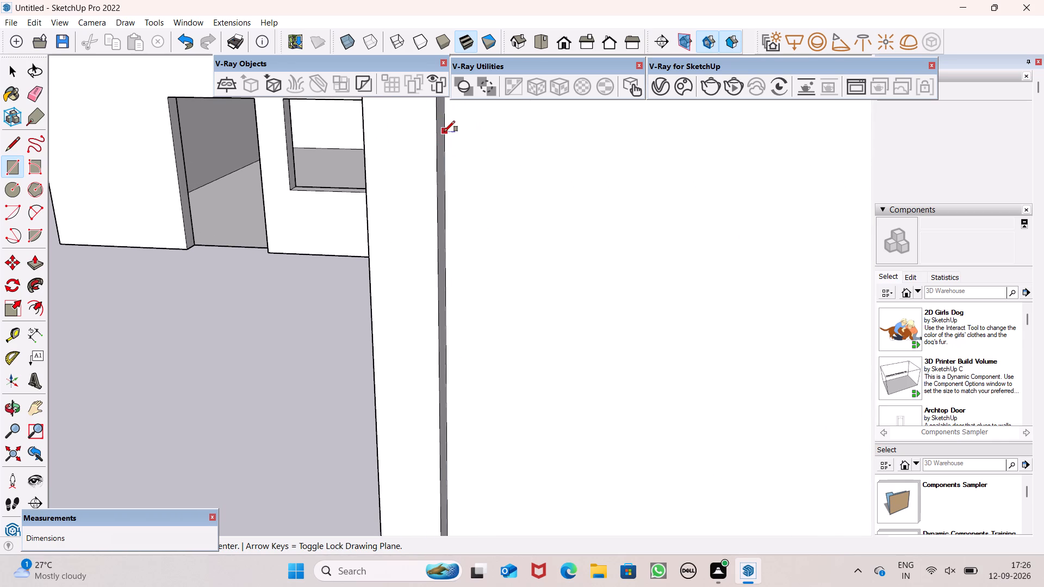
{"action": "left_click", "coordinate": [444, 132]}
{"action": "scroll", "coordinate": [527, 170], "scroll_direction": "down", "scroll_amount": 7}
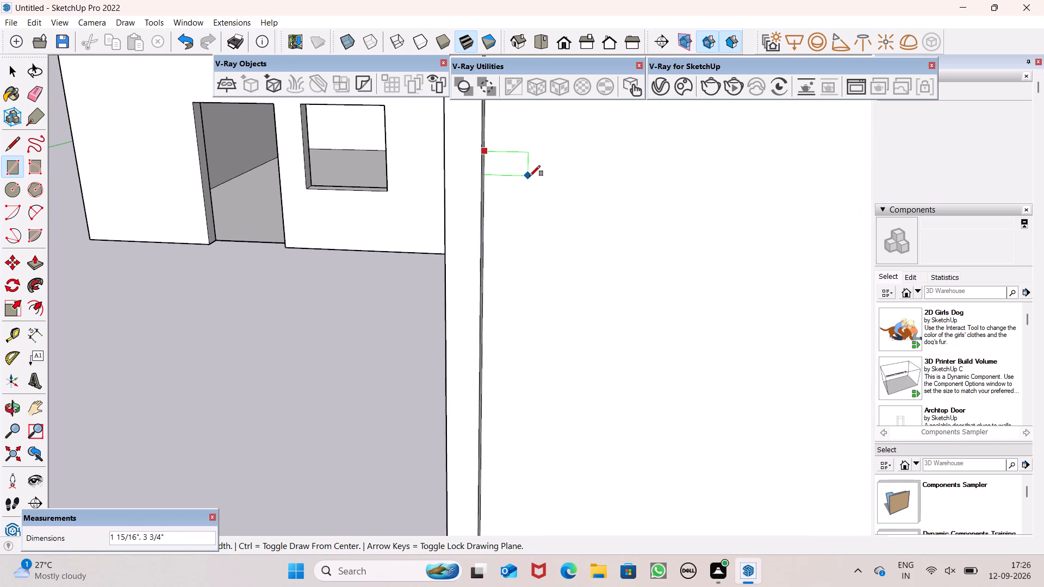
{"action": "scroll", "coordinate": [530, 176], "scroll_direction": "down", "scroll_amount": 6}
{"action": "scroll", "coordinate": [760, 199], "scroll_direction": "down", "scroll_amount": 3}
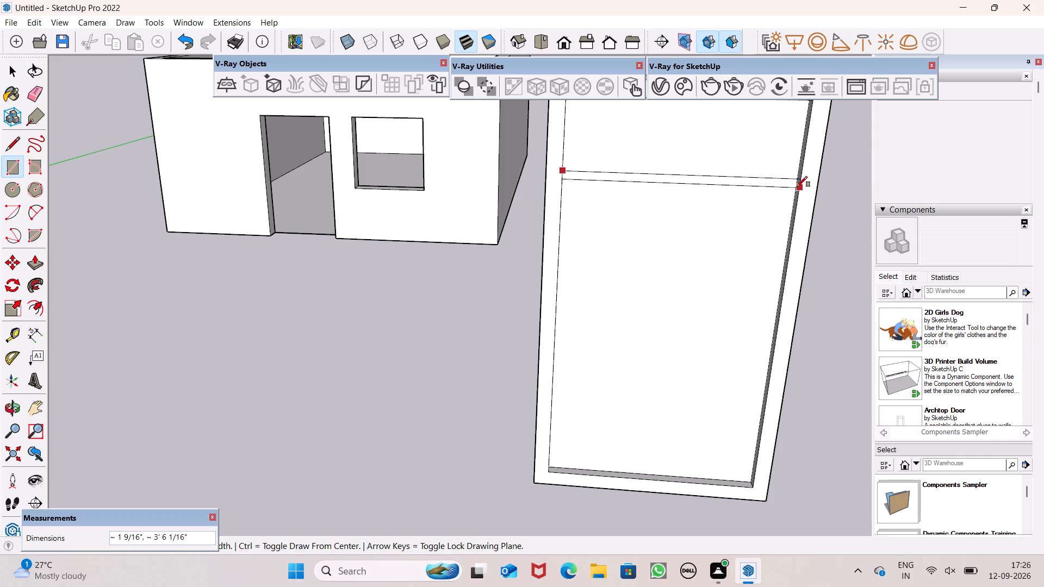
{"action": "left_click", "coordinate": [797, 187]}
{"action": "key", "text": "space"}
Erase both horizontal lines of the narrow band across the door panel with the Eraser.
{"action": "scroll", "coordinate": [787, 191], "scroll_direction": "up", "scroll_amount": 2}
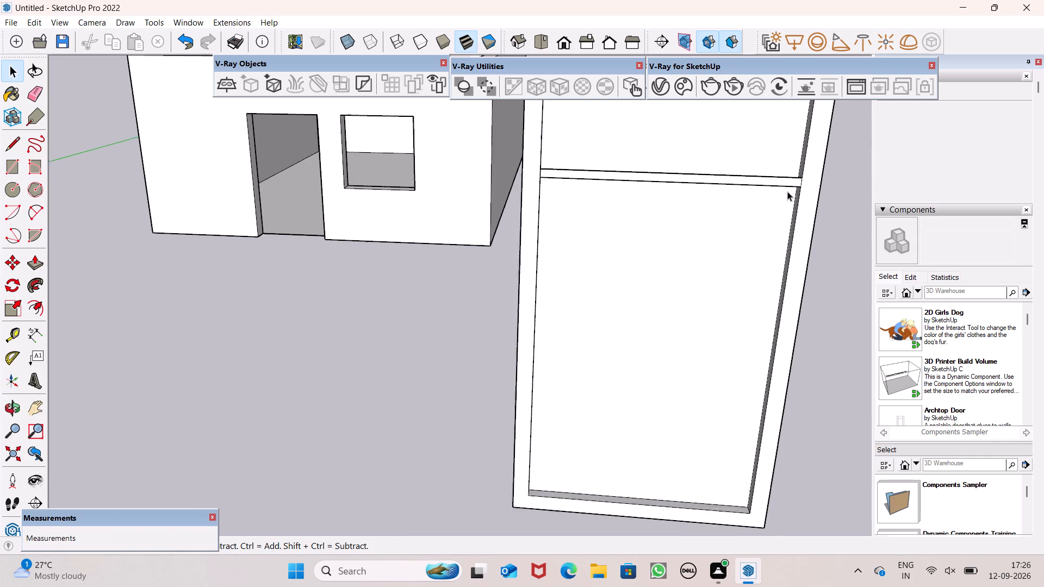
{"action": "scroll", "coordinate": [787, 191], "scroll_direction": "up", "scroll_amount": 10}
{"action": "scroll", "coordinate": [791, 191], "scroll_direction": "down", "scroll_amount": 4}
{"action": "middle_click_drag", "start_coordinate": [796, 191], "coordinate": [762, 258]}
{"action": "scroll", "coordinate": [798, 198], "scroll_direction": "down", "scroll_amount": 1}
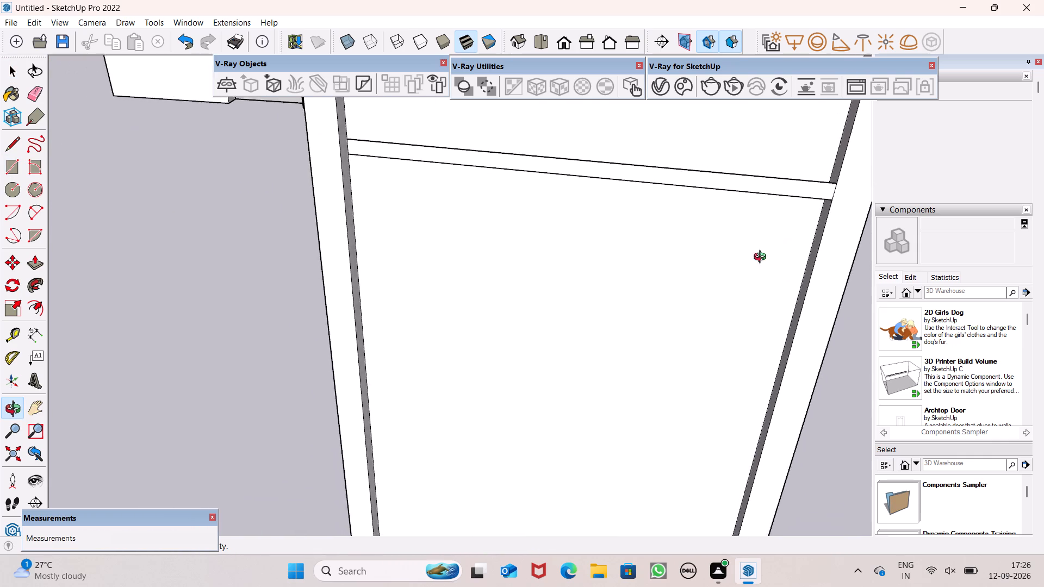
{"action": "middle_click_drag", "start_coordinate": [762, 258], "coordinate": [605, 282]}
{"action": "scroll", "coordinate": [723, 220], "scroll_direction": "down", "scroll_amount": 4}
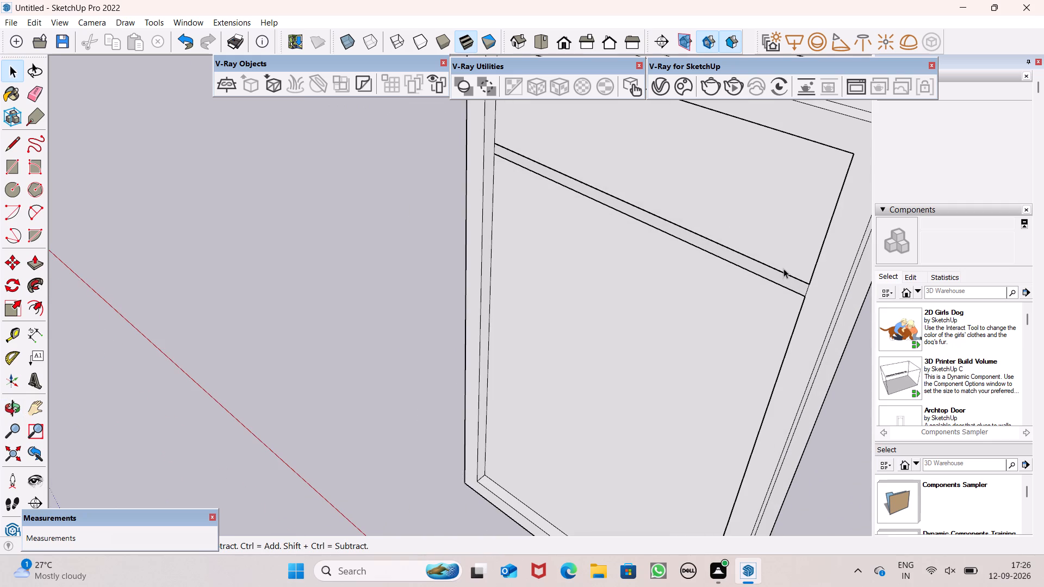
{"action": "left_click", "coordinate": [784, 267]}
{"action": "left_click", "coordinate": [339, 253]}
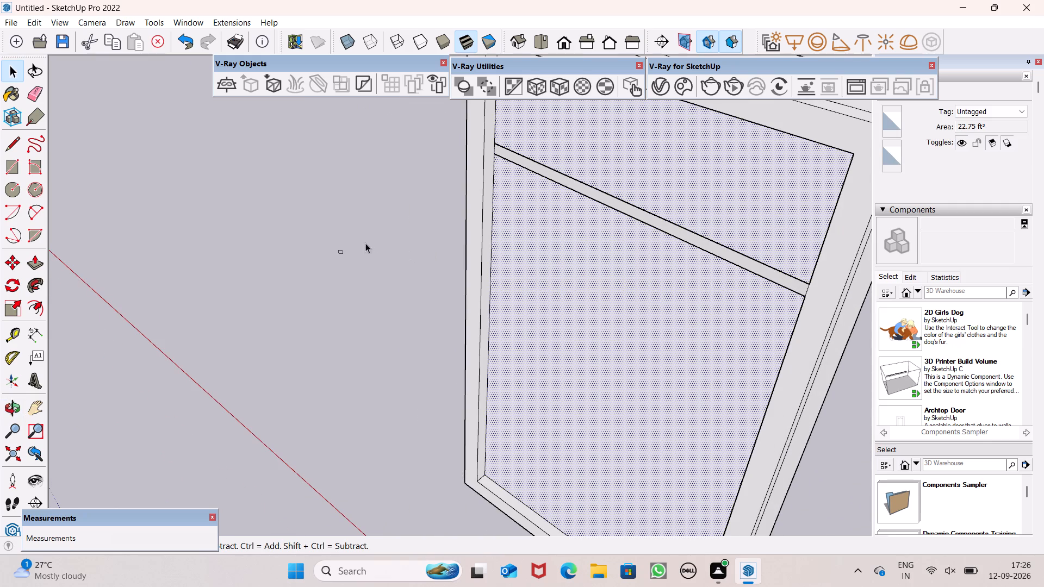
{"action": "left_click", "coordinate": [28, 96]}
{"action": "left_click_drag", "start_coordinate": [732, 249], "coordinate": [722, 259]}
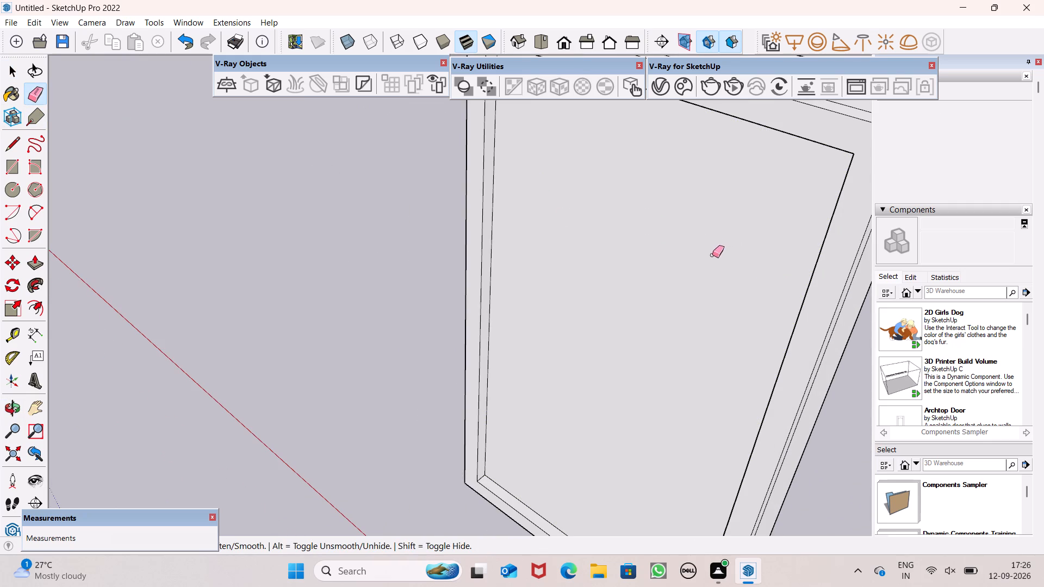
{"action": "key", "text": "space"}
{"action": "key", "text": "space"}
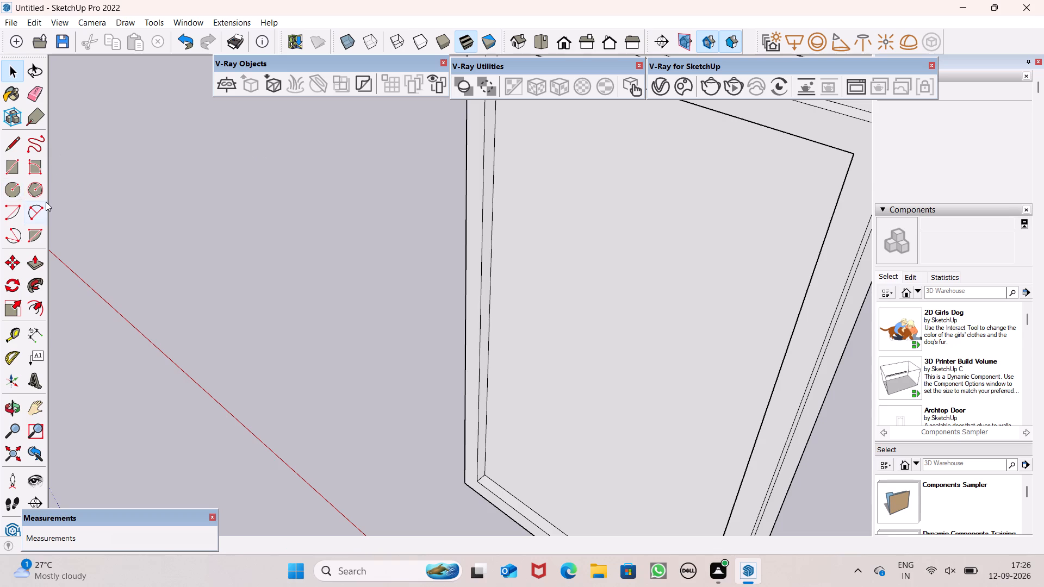
Draw a horizontal rectangle about 2 3/8" by 3' 5 9/16" across the door's inner panel, starting from the frame's inner edge.
{"action": "left_click", "coordinate": [14, 164]}
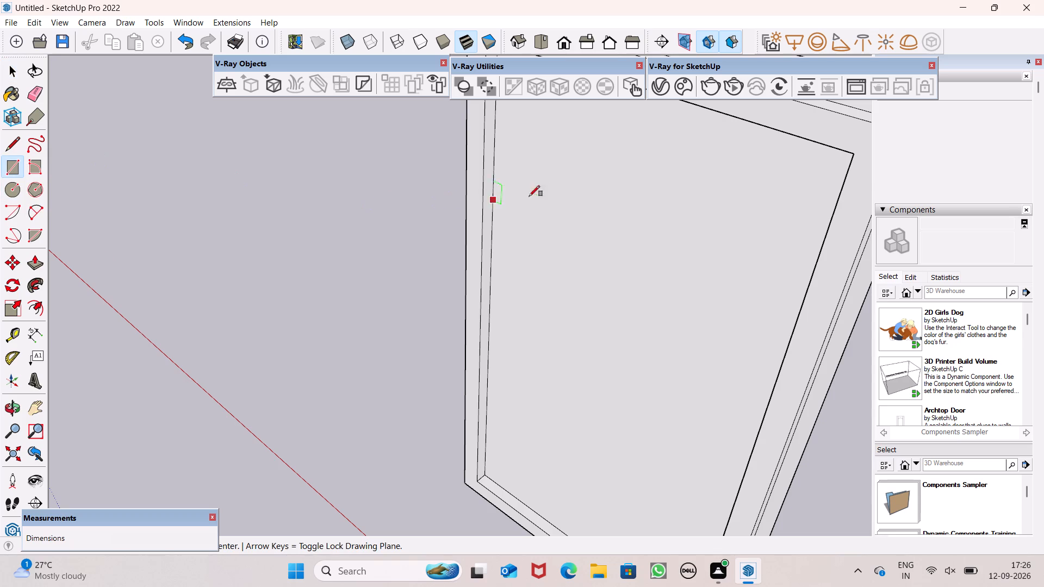
{"action": "left_click", "coordinate": [494, 160]}
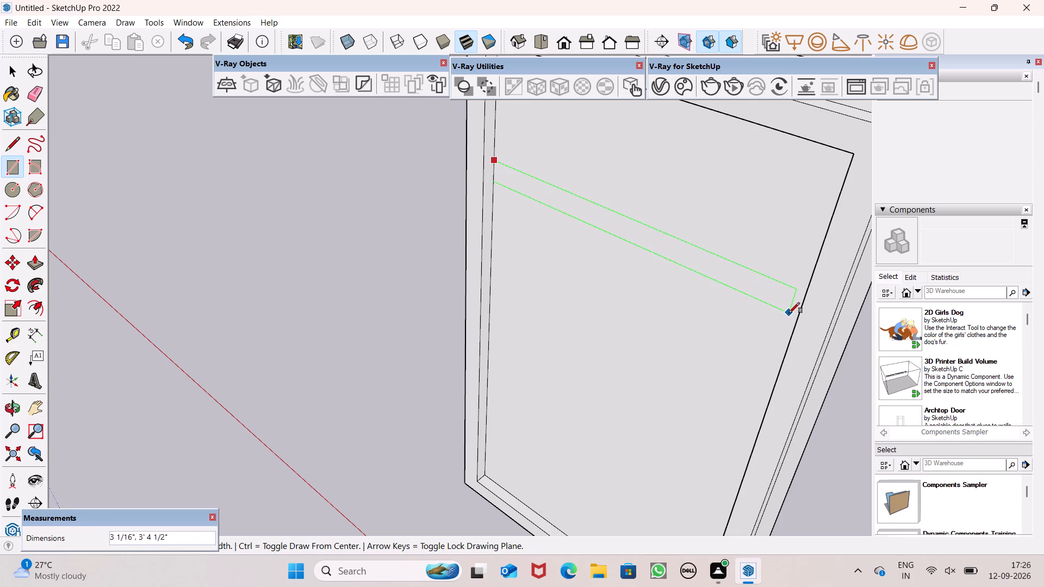
{"action": "middle_click_drag", "start_coordinate": [792, 319], "coordinate": [849, 309]}
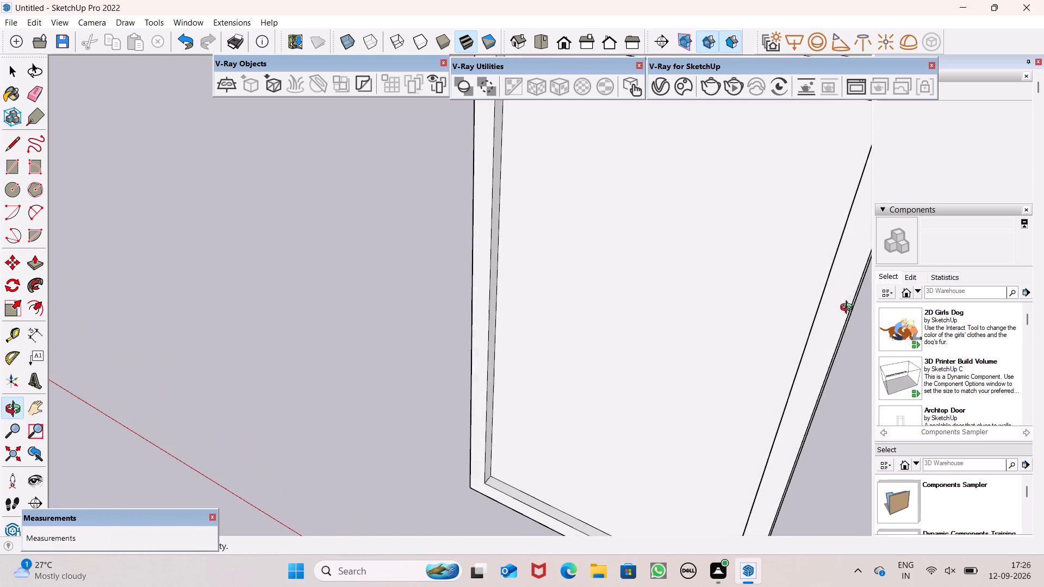
{"action": "middle_click_drag", "start_coordinate": [849, 309], "coordinate": [863, 306]}
{"action": "middle_click_drag", "start_coordinate": [816, 285], "coordinate": [849, 280]}
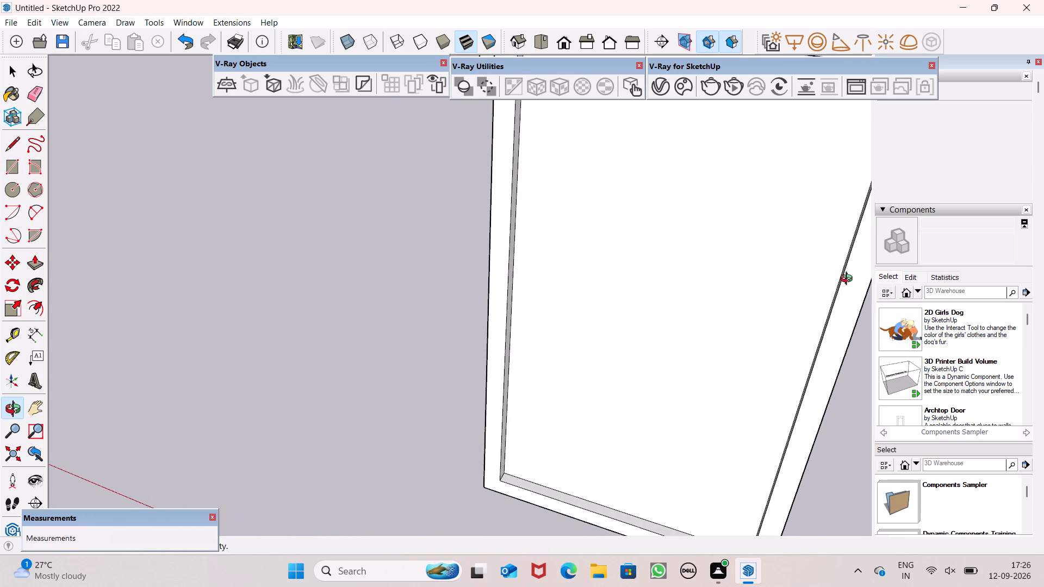
{"action": "middle_click_drag", "start_coordinate": [849, 280], "coordinate": [865, 247]}
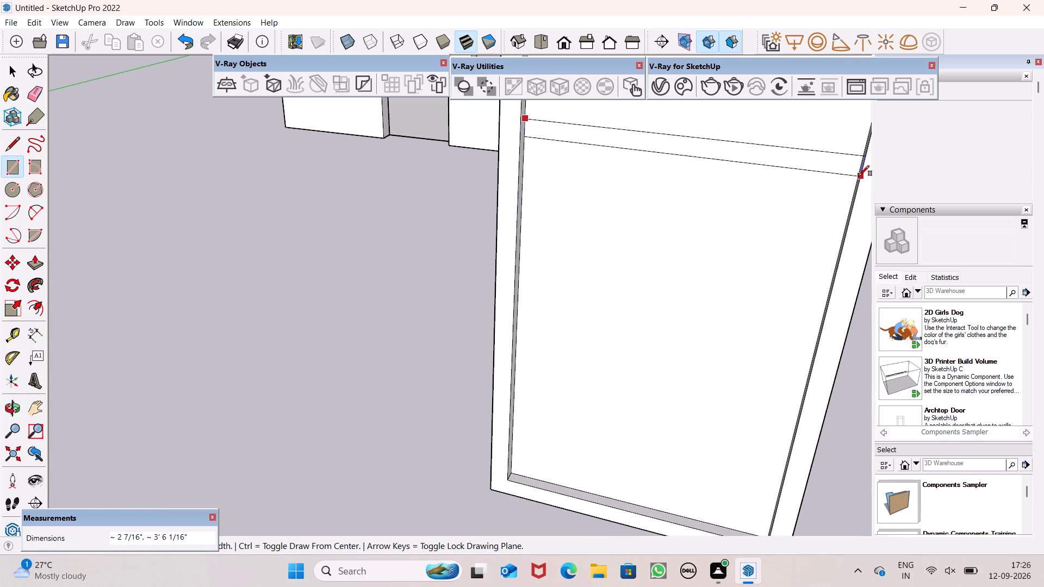
{"action": "scroll", "coordinate": [857, 174], "scroll_direction": "up", "scroll_amount": 4}
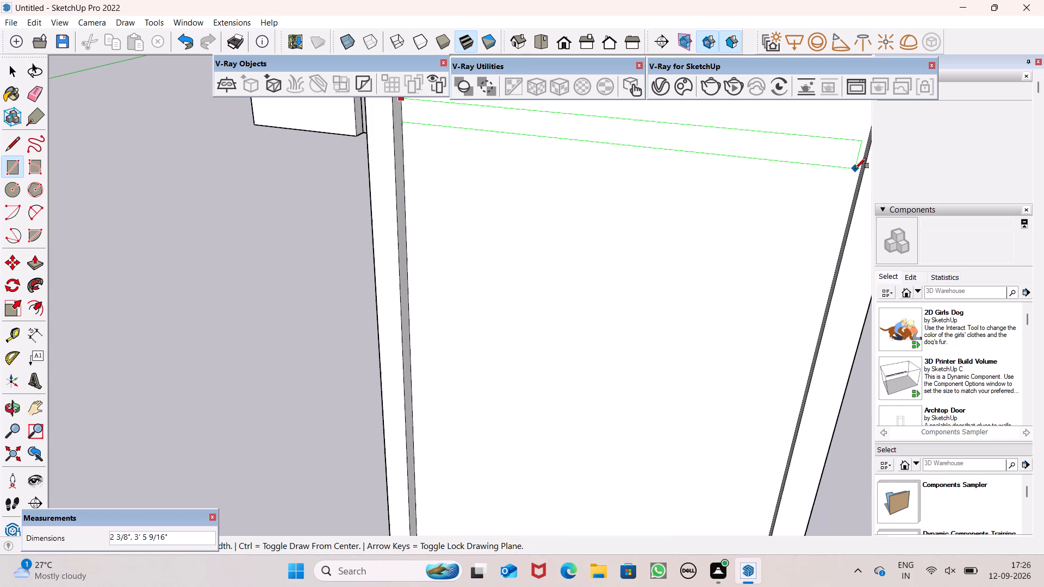
{"action": "left_click", "coordinate": [855, 168]}
{"action": "key", "text": "space"}
Move the band's short free end edge about 7/16" sideways to meet the inner edge of the door frame.
{"action": "scroll", "coordinate": [765, 239], "scroll_direction": "down", "scroll_amount": 5}
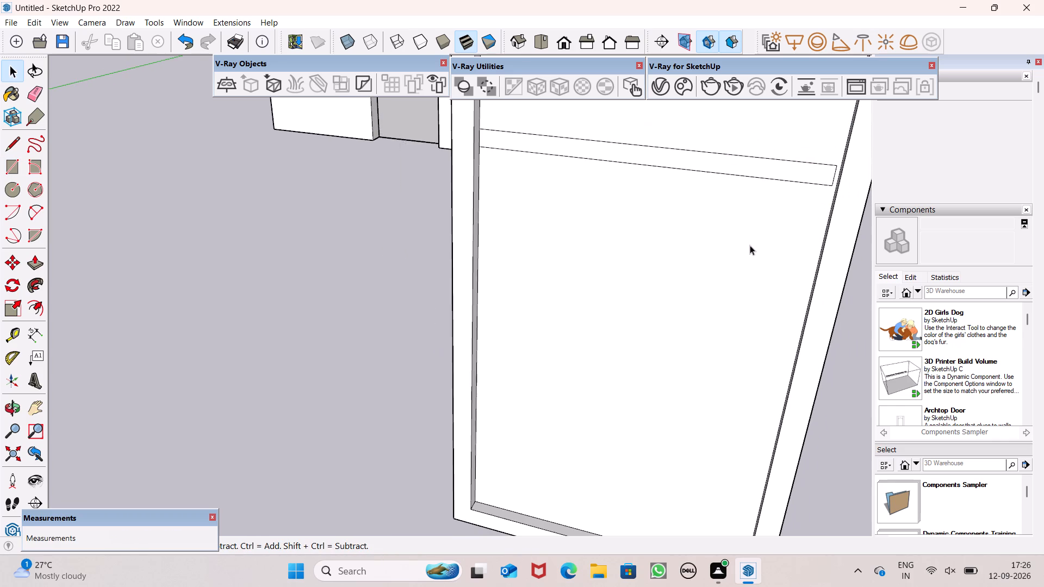
{"action": "scroll", "coordinate": [791, 236], "scroll_direction": "down", "scroll_amount": 7}
{"action": "middle_click_drag", "start_coordinate": [790, 248], "coordinate": [825, 171]}
{"action": "scroll", "coordinate": [792, 180], "scroll_direction": "up", "scroll_amount": 7}
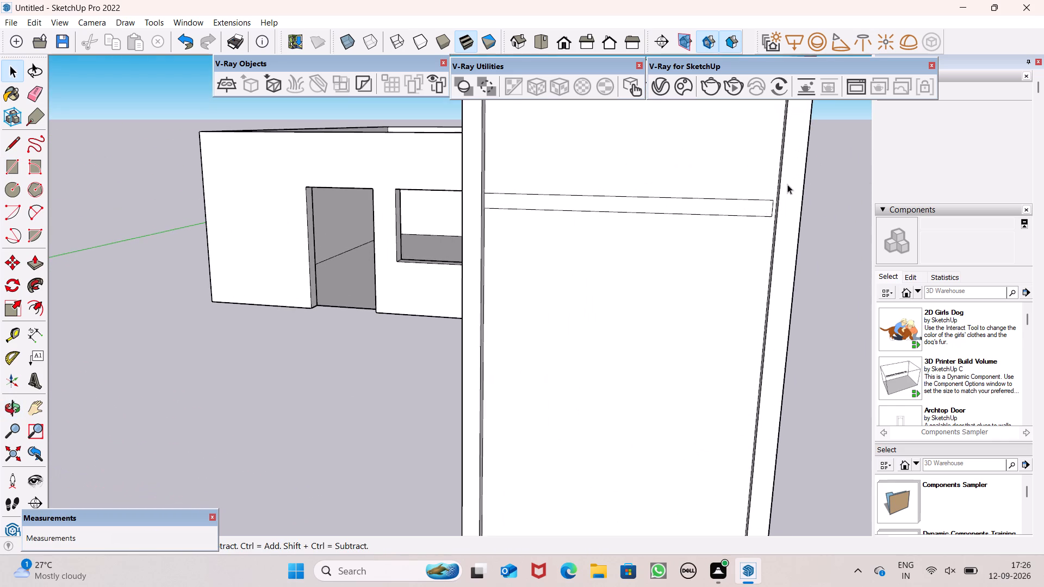
{"action": "scroll", "coordinate": [765, 199], "scroll_direction": "up", "scroll_amount": 20}
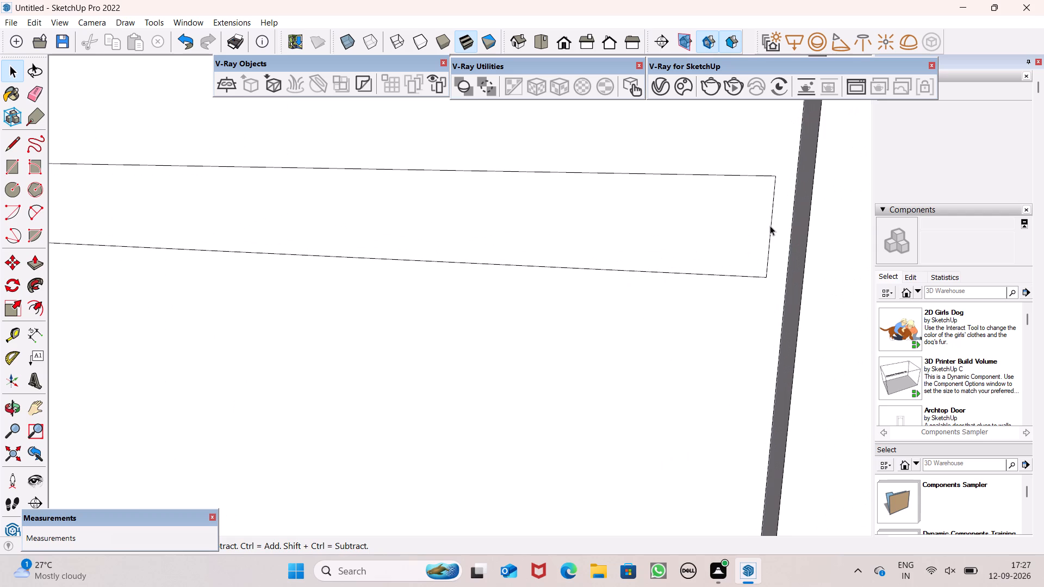
{"action": "left_click", "coordinate": [769, 227]}
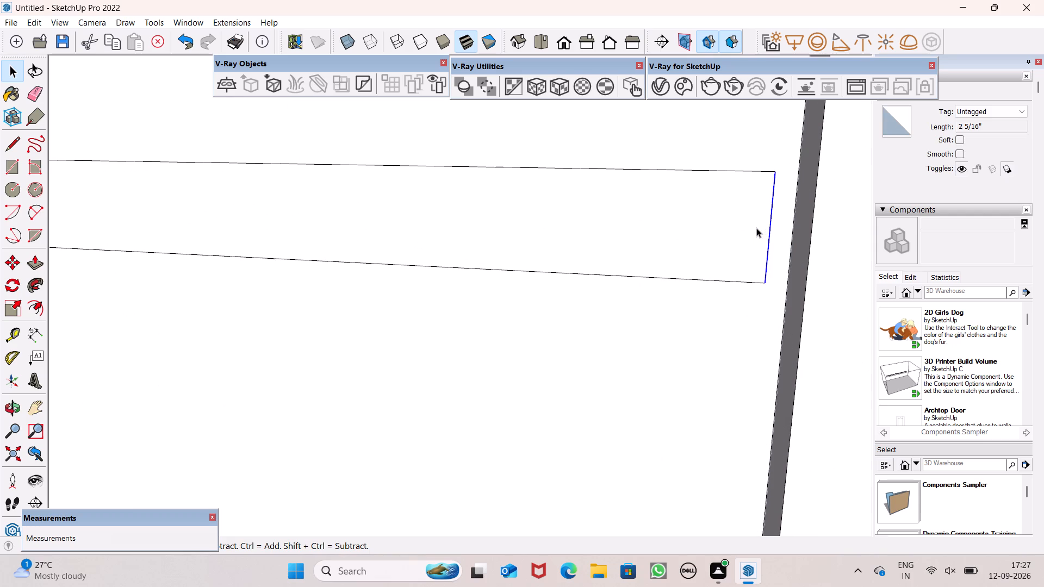
{"action": "key", "text": "m"}
{"action": "key", "text": "Return"}
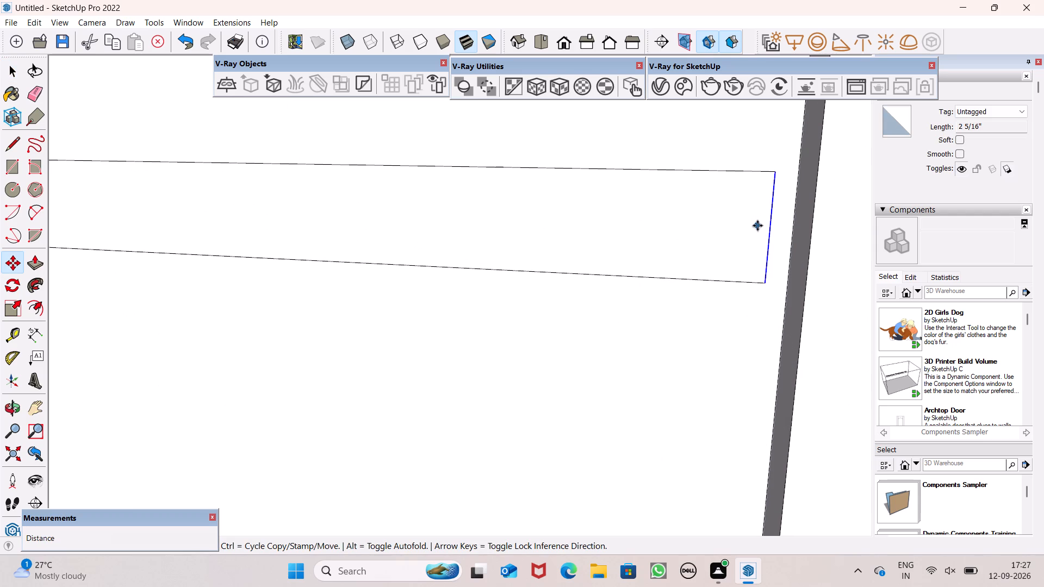
{"action": "left_click_drag", "start_coordinate": [772, 225], "coordinate": [797, 225]}
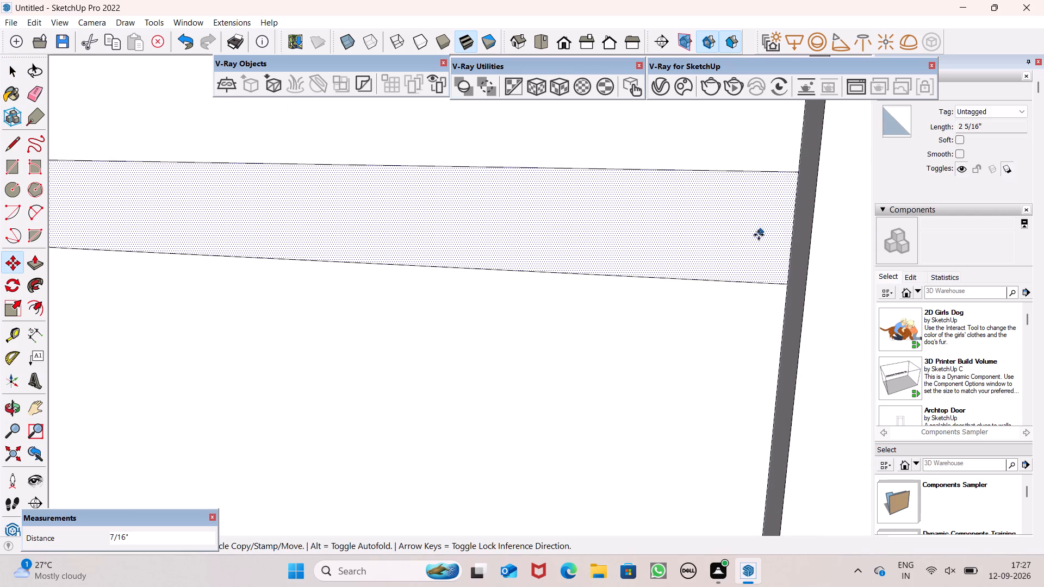
{"action": "scroll", "coordinate": [755, 243], "scroll_direction": "down", "scroll_amount": 13}
{"action": "scroll", "coordinate": [781, 282], "scroll_direction": "down", "scroll_amount": 3}
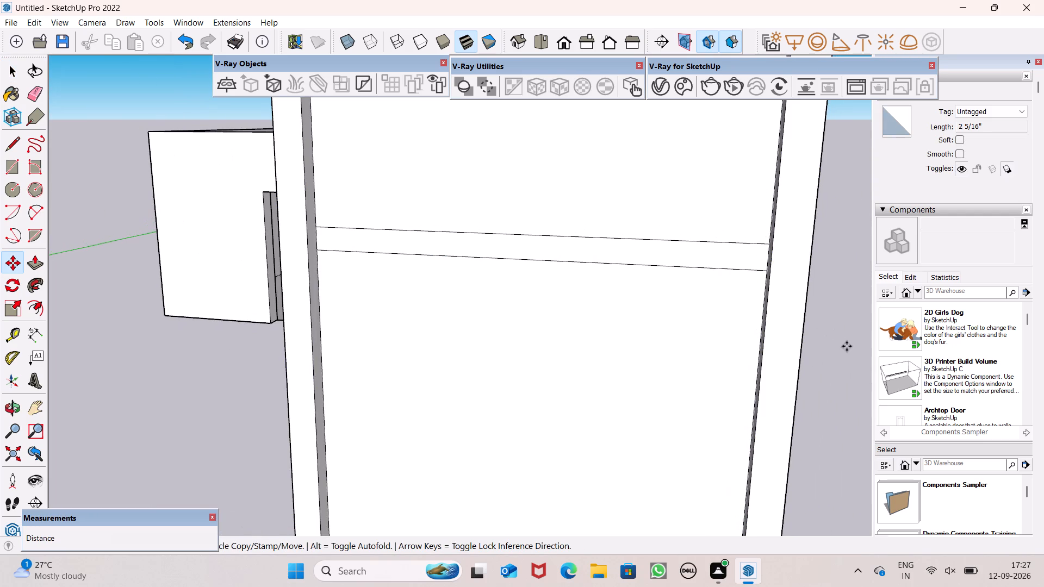
{"action": "left_click", "coordinate": [852, 348]}
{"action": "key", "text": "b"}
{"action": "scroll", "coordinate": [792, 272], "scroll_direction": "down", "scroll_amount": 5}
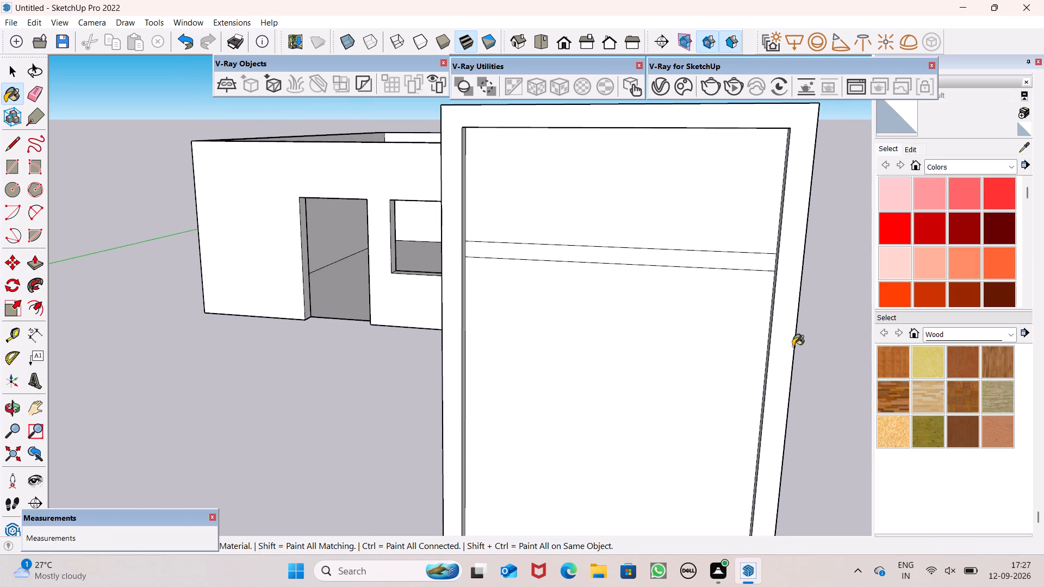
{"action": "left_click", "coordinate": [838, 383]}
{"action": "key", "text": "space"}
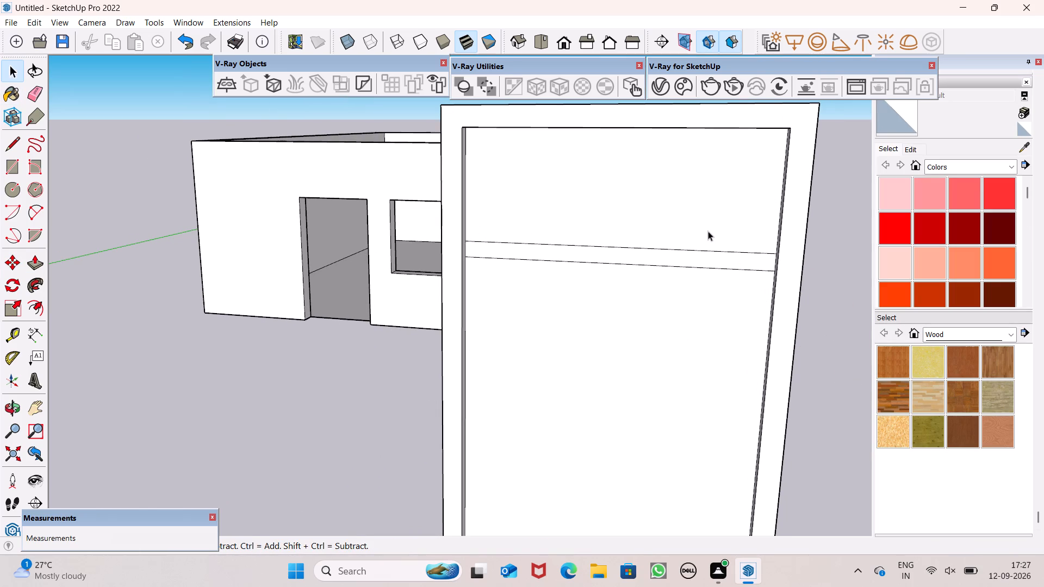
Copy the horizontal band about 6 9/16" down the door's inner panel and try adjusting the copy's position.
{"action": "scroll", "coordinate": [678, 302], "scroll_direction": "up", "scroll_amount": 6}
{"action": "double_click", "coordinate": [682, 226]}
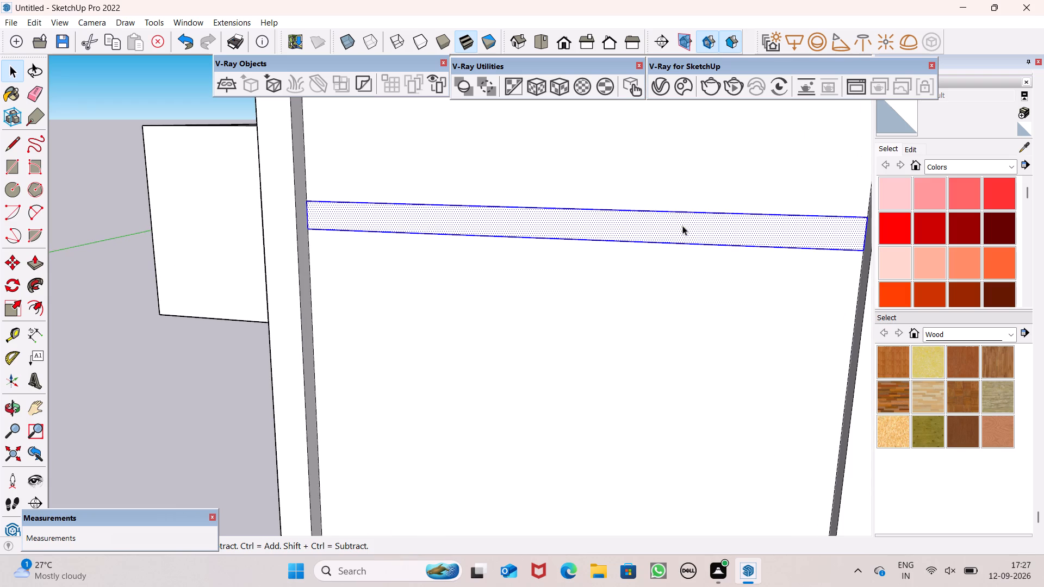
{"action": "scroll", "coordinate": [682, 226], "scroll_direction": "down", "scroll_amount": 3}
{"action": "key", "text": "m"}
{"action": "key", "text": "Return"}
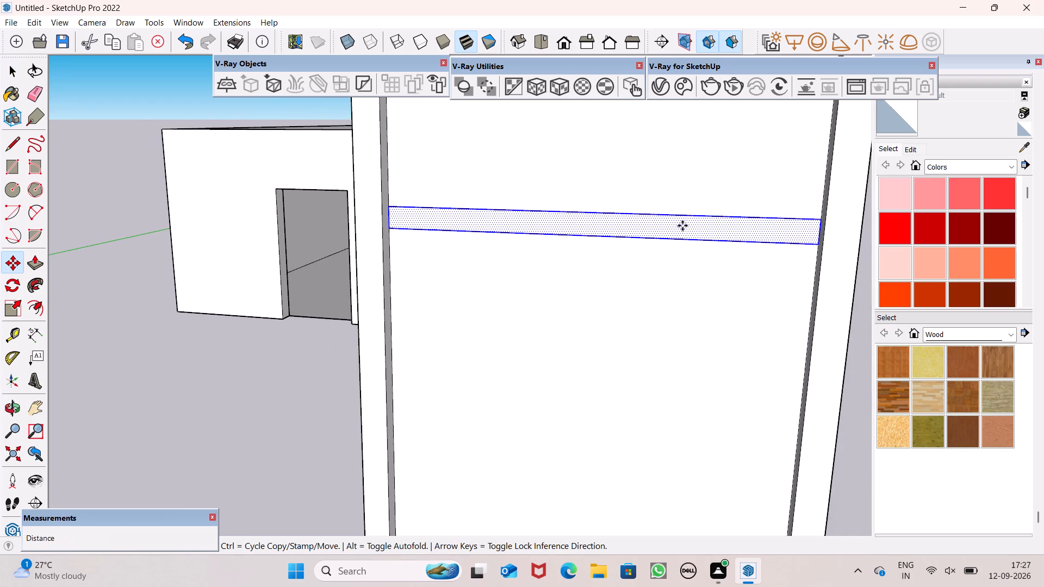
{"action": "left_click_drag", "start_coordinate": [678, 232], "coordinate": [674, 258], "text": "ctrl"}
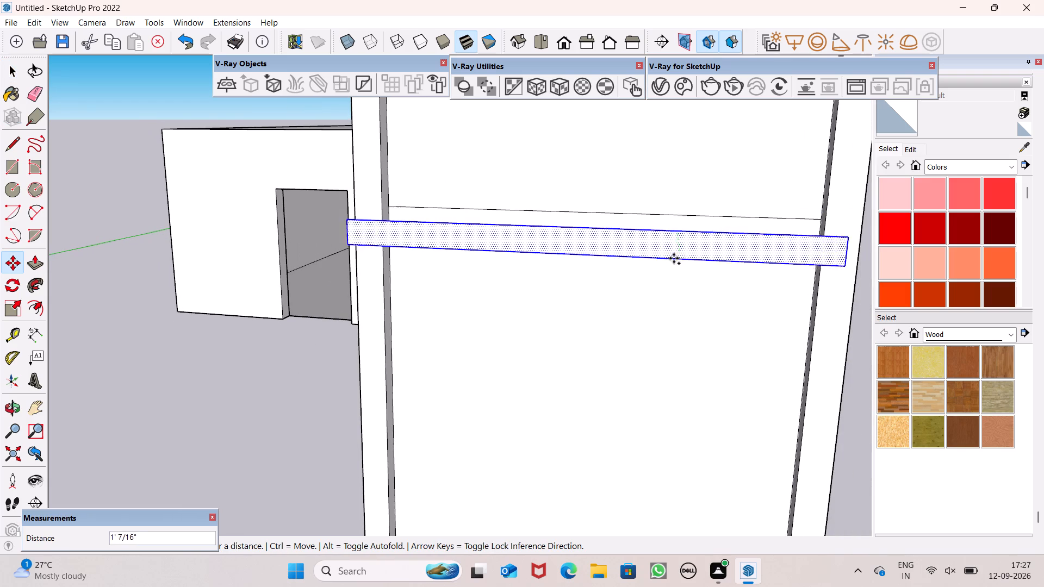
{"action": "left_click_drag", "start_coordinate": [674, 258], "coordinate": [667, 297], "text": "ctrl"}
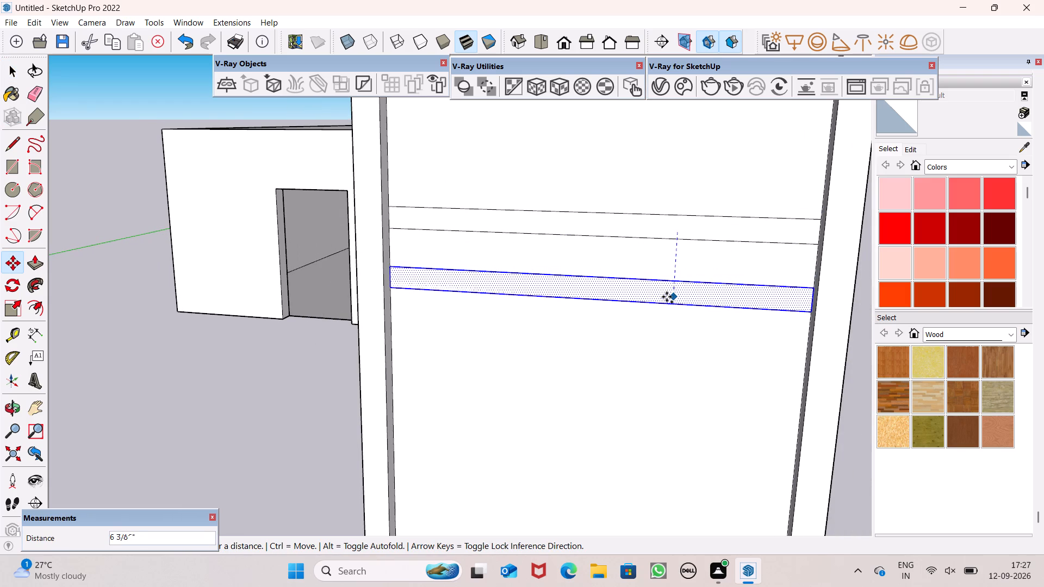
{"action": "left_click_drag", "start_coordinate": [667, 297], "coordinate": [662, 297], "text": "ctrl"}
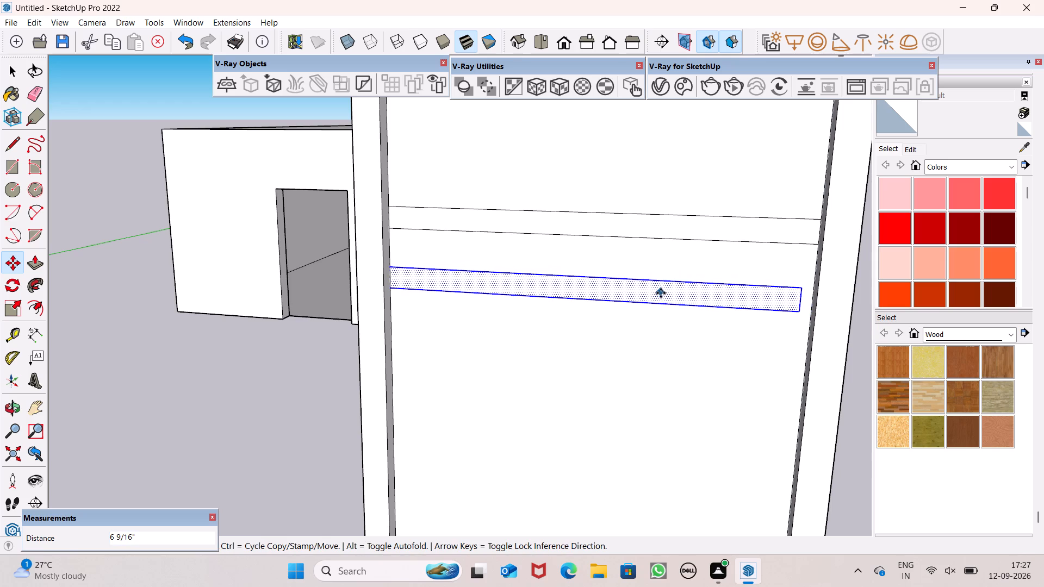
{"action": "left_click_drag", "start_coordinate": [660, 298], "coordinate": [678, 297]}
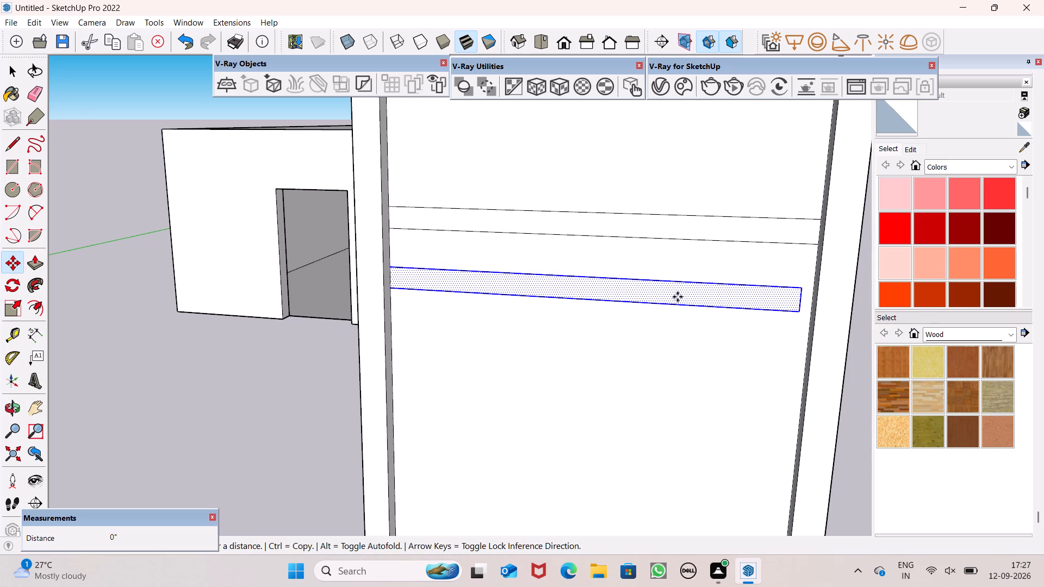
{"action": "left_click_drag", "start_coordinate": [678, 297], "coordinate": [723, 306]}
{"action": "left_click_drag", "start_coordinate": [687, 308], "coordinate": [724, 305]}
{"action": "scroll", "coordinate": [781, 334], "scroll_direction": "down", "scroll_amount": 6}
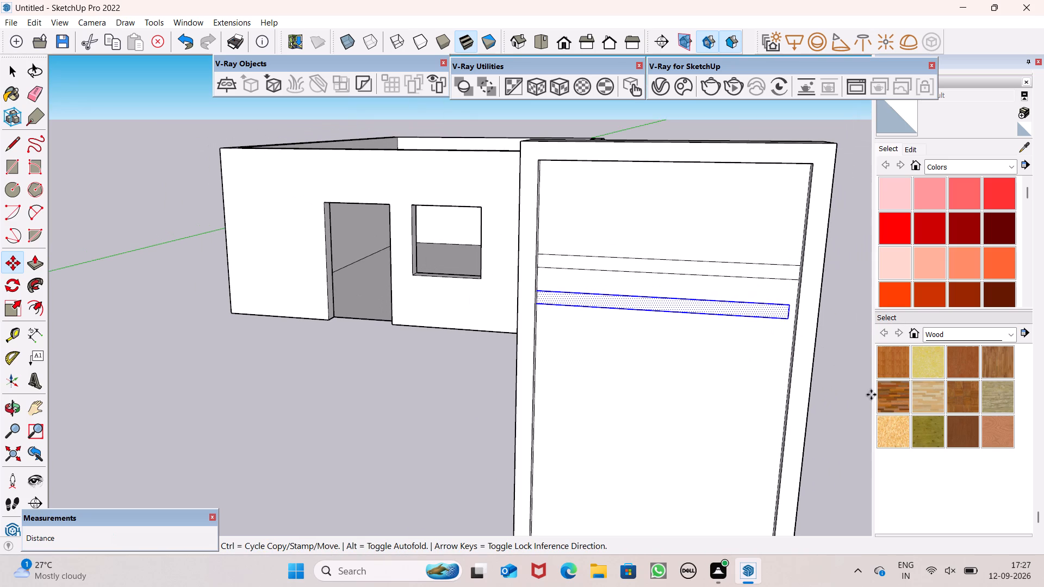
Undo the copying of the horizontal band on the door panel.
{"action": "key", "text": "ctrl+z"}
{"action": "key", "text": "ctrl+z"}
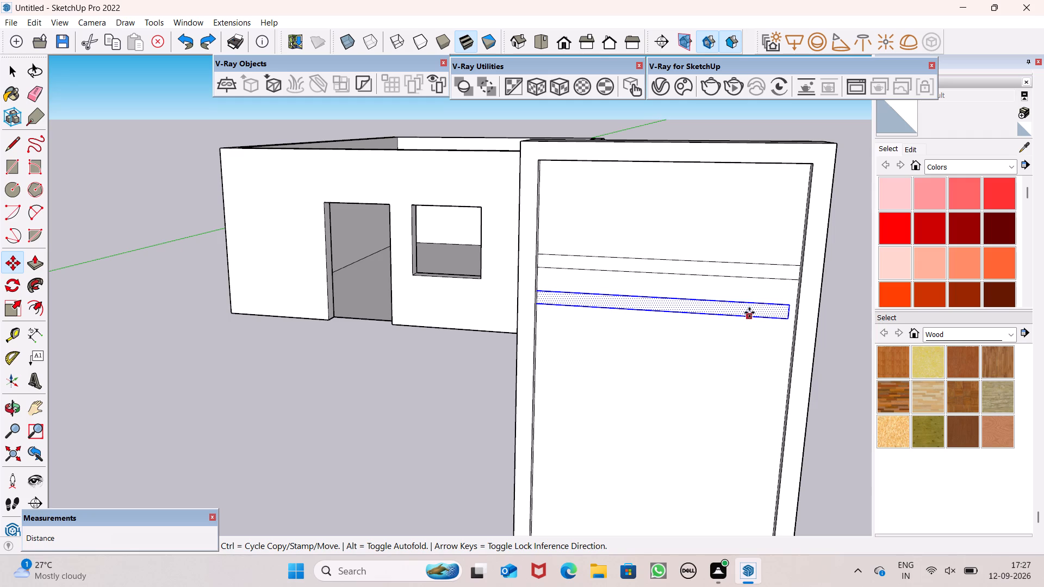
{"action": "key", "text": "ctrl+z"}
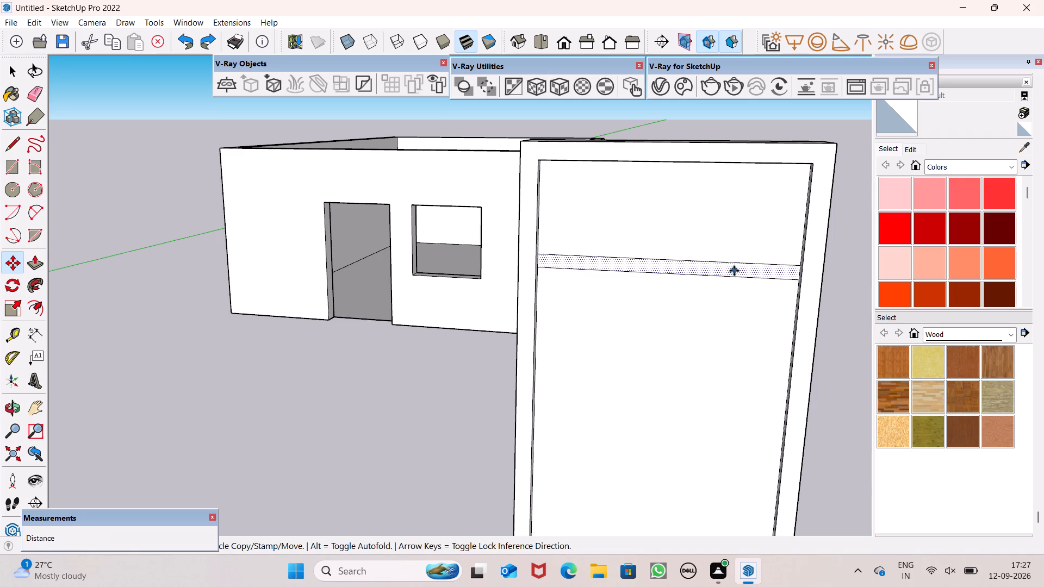
Copy the horizontal band, with its edges, about 6 7/8" straight down the door's inner panel.
{"action": "triple_click", "coordinate": [734, 271]}
{"action": "double_click", "coordinate": [734, 271]}
{"action": "key", "text": "space"}
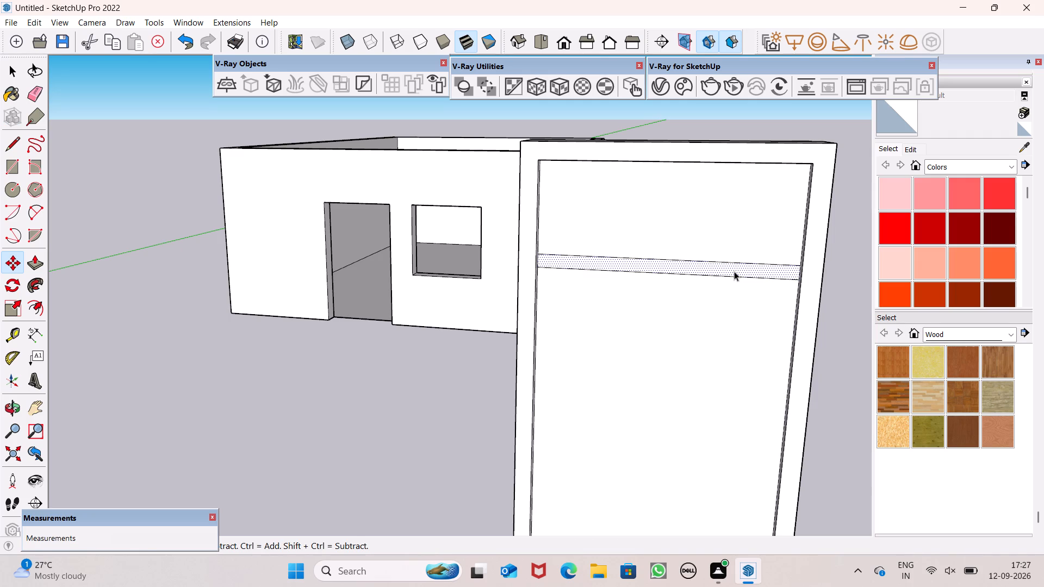
{"action": "left_click", "coordinate": [734, 271]}
{"action": "left_click", "coordinate": [734, 271]}
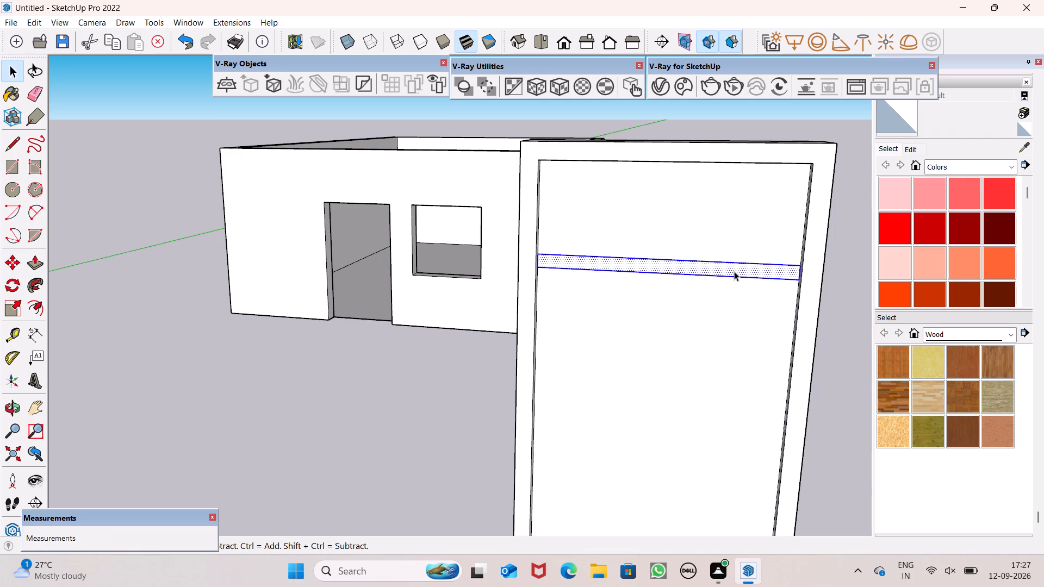
{"action": "key", "text": "m"}
{"action": "key", "text": "Return"}
{"action": "left_click_drag", "start_coordinate": [734, 272], "coordinate": [734, 319]}
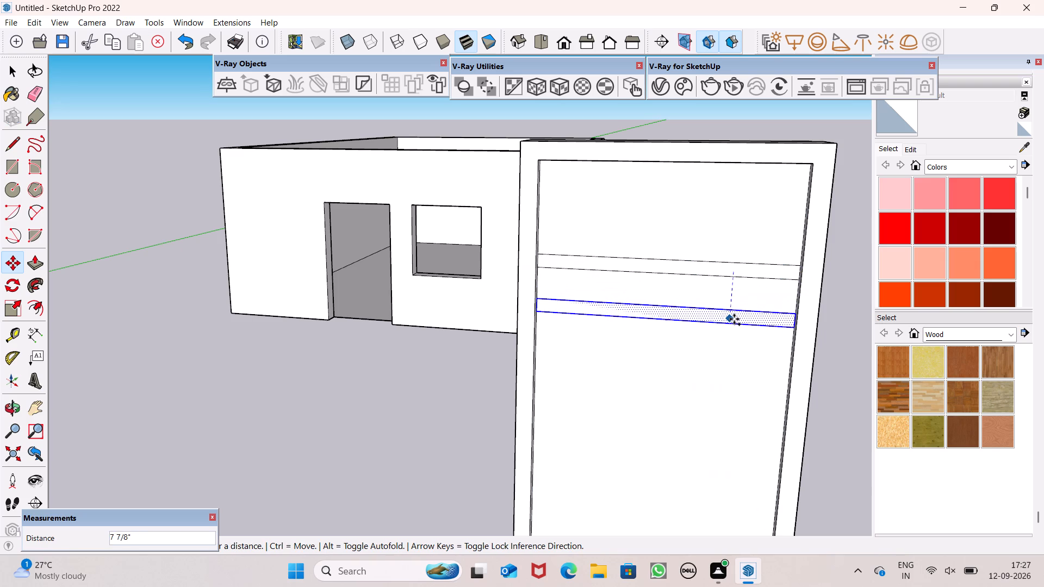
{"action": "left_click_drag", "start_coordinate": [734, 319], "coordinate": [735, 318]}
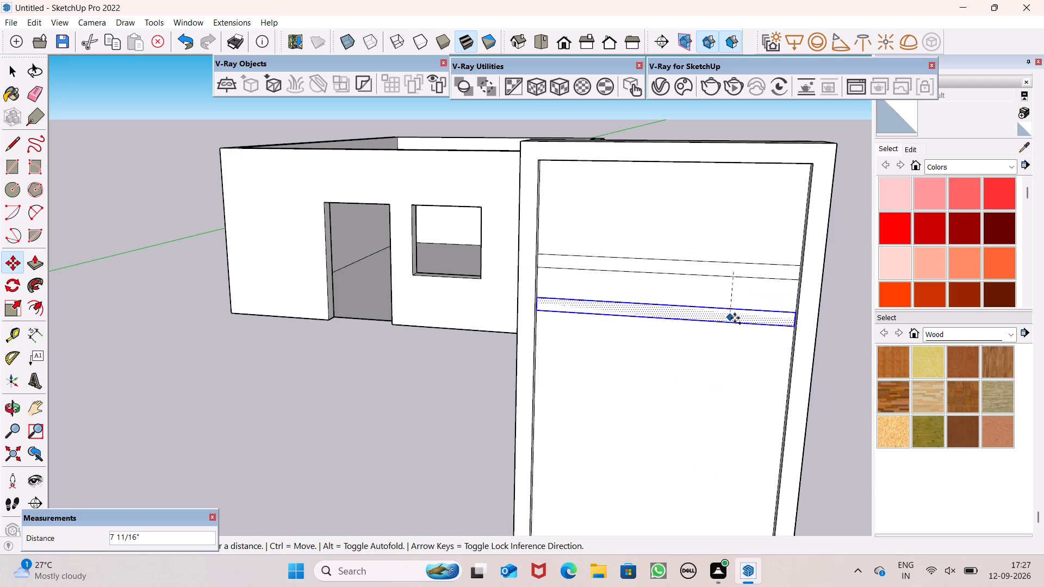
{"action": "left_click_drag", "start_coordinate": [735, 318], "coordinate": [735, 313]}
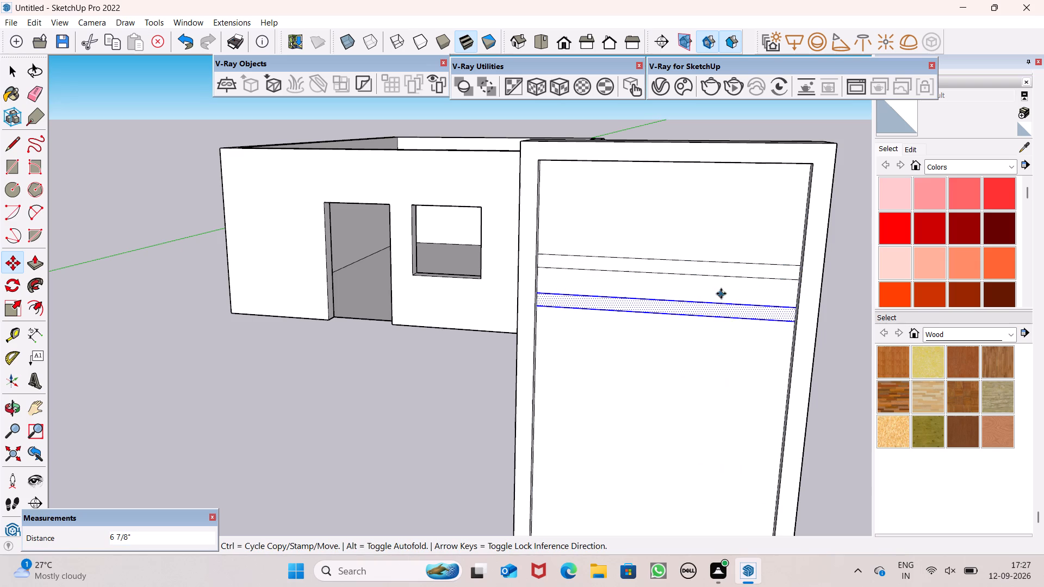
{"action": "scroll", "coordinate": [720, 292], "scroll_direction": "down", "scroll_amount": 9}
{"action": "scroll", "coordinate": [713, 246], "scroll_direction": "down", "scroll_amount": 2}
{"action": "left_click", "coordinate": [783, 328]}
{"action": "left_click", "coordinate": [784, 326]}
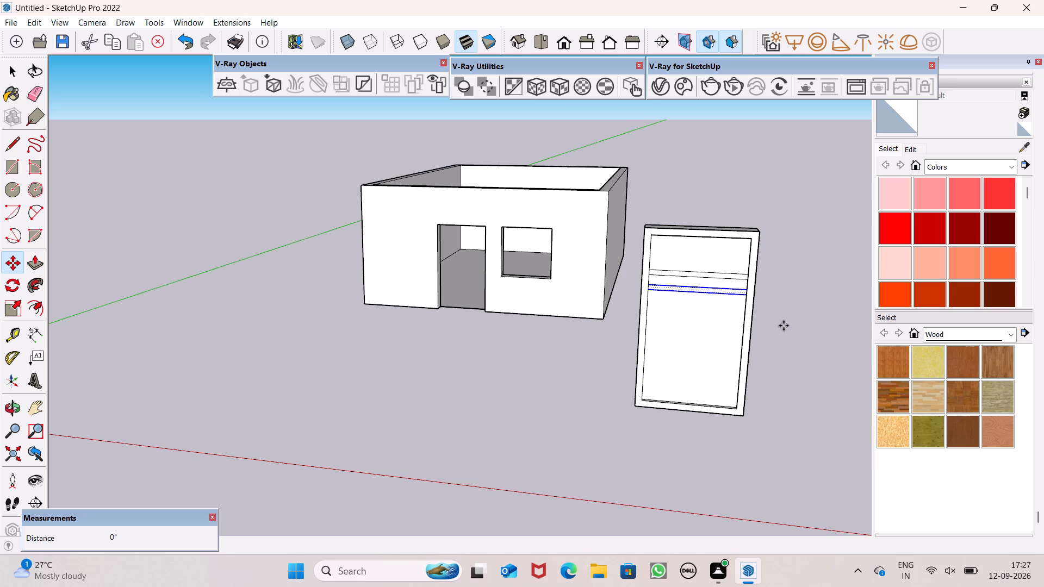
{"action": "key", "text": "Return"}
{"action": "left_click", "coordinate": [785, 325]}
{"action": "key", "text": "space"}
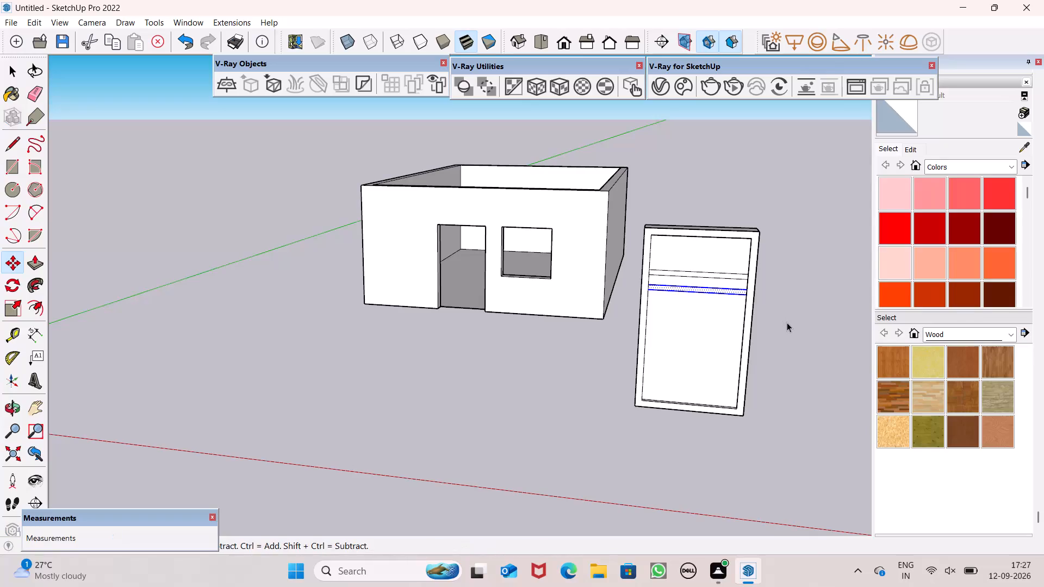
{"action": "key", "text": "space"}
{"action": "key", "text": "space"}
{"action": "key", "text": "space"}
{"action": "left_click", "coordinate": [805, 341]}
Examine the placement of the two horizontal bands on the door from different distances and angles.
{"action": "scroll", "coordinate": [773, 328], "scroll_direction": "up", "scroll_amount": 5}
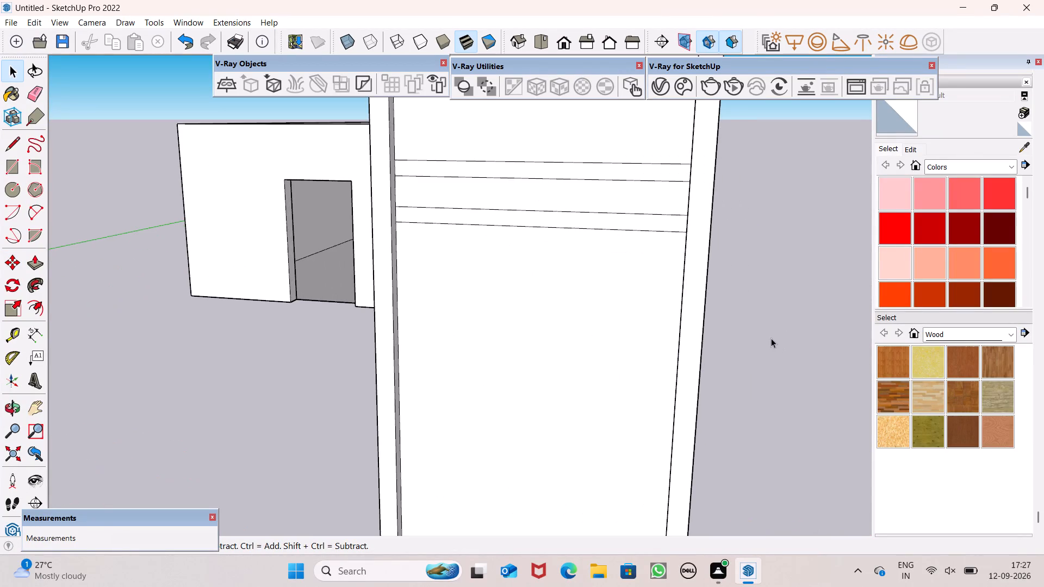
{"action": "middle_click", "coordinate": [772, 339]}
{"action": "scroll", "coordinate": [772, 339], "scroll_direction": "up", "scroll_amount": 1}
{"action": "scroll", "coordinate": [778, 326], "scroll_direction": "down", "scroll_amount": 14}
{"action": "middle_click_drag", "start_coordinate": [775, 328], "coordinate": [786, 264]}
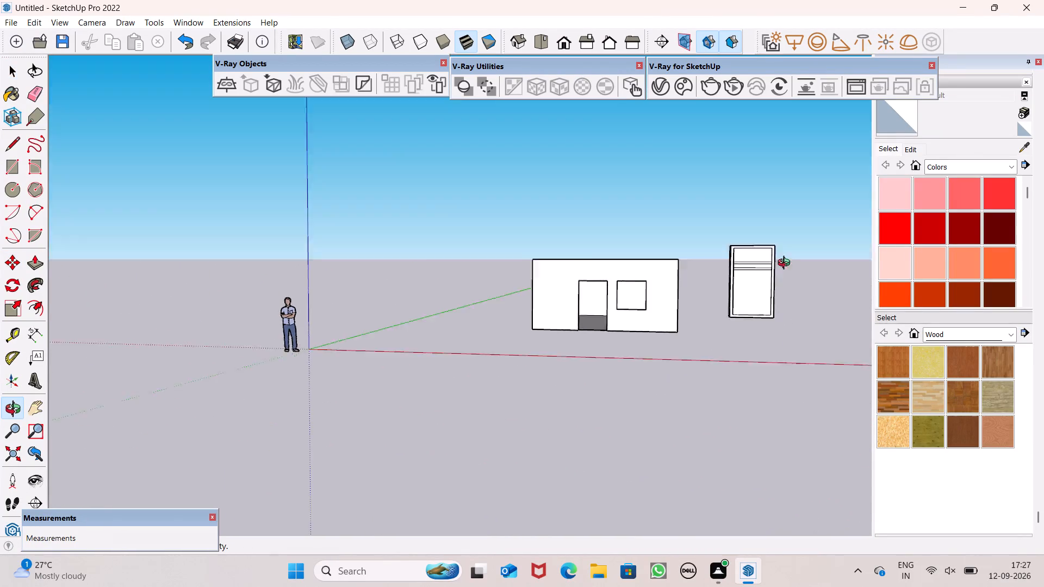
{"action": "middle_click_drag", "start_coordinate": [786, 264], "coordinate": [779, 266]}
{"action": "scroll", "coordinate": [772, 301], "scroll_direction": "up", "scroll_amount": 7}
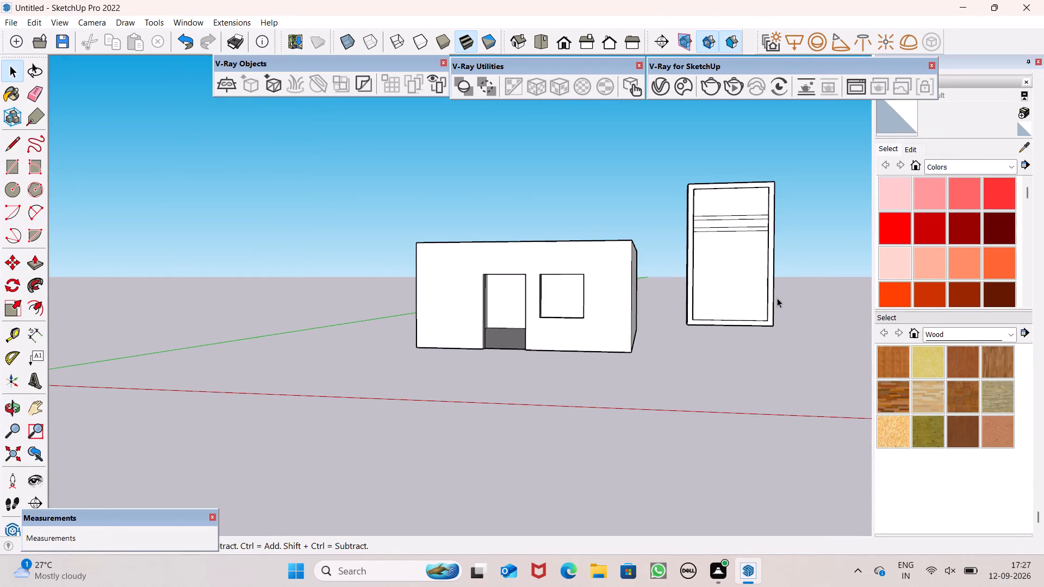
{"action": "scroll", "coordinate": [769, 279], "scroll_direction": "down", "scroll_amount": 1}
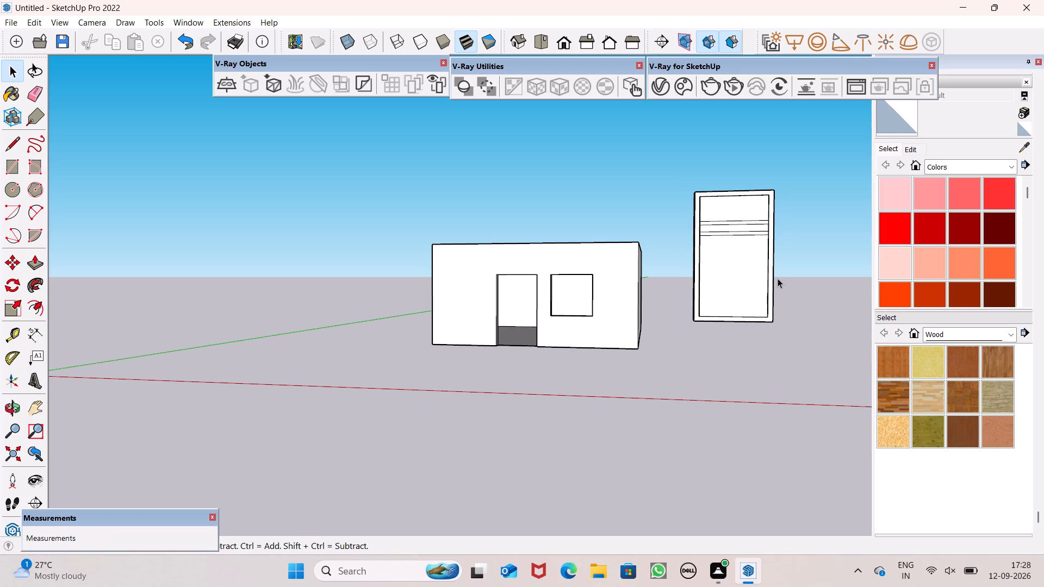
{"action": "scroll", "coordinate": [778, 278], "scroll_direction": "up", "scroll_amount": 1}
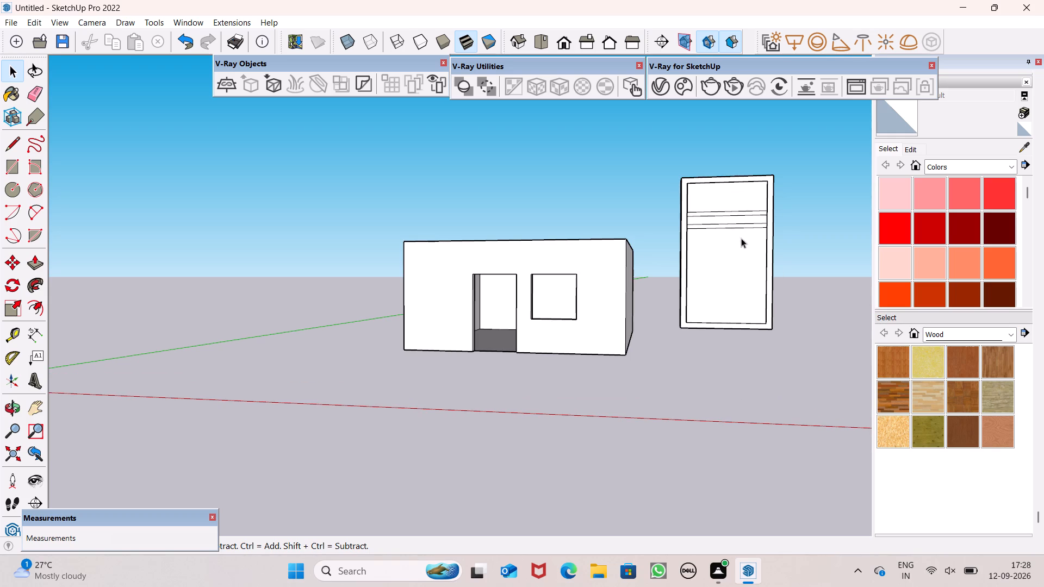
{"action": "scroll", "coordinate": [796, 201], "scroll_direction": "up", "scroll_amount": 3}
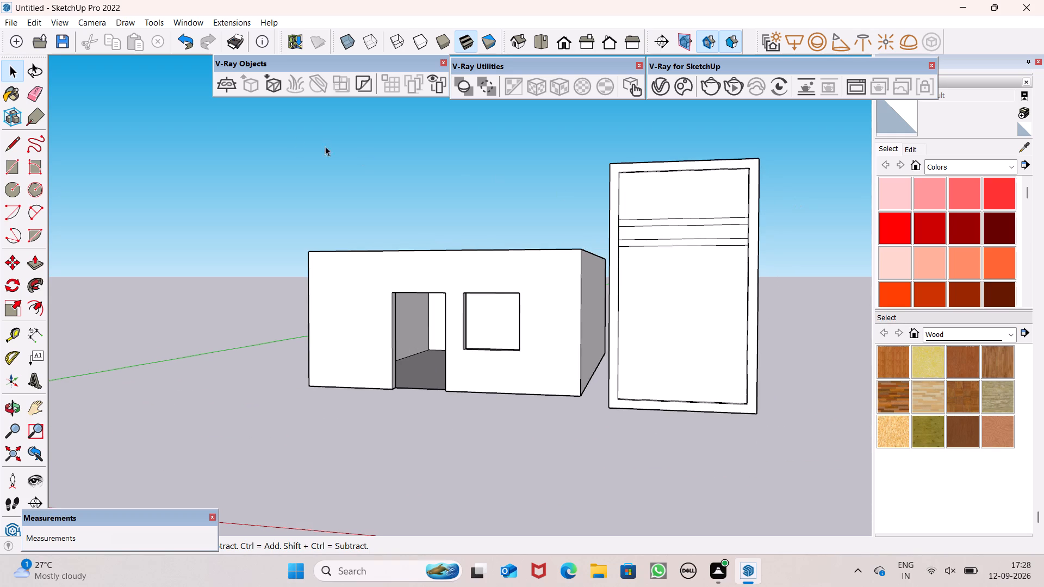
{"action": "left_click", "coordinate": [10, 164]}
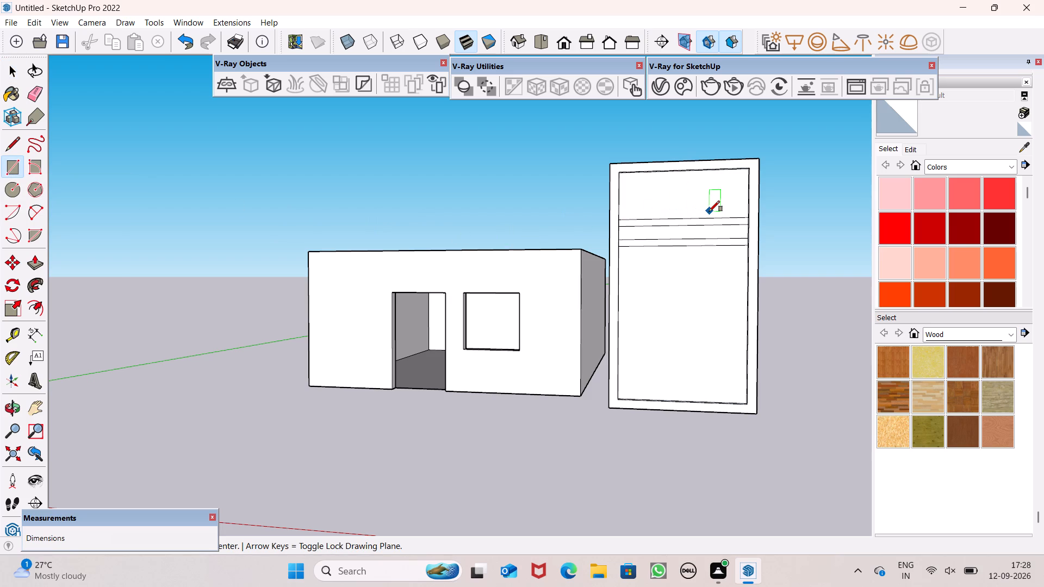
{"action": "key", "text": "space"}
Move the lower horizontal band, with its edges, about 7 5/16" further down the door's inner panel.
{"action": "scroll", "coordinate": [700, 280], "scroll_direction": "up", "scroll_amount": 3}
{"action": "scroll", "coordinate": [700, 269], "scroll_direction": "down", "scroll_amount": 6}
{"action": "middle_click_drag", "start_coordinate": [700, 281], "coordinate": [686, 360]}
{"action": "scroll", "coordinate": [654, 259], "scroll_direction": "up", "scroll_amount": 5}
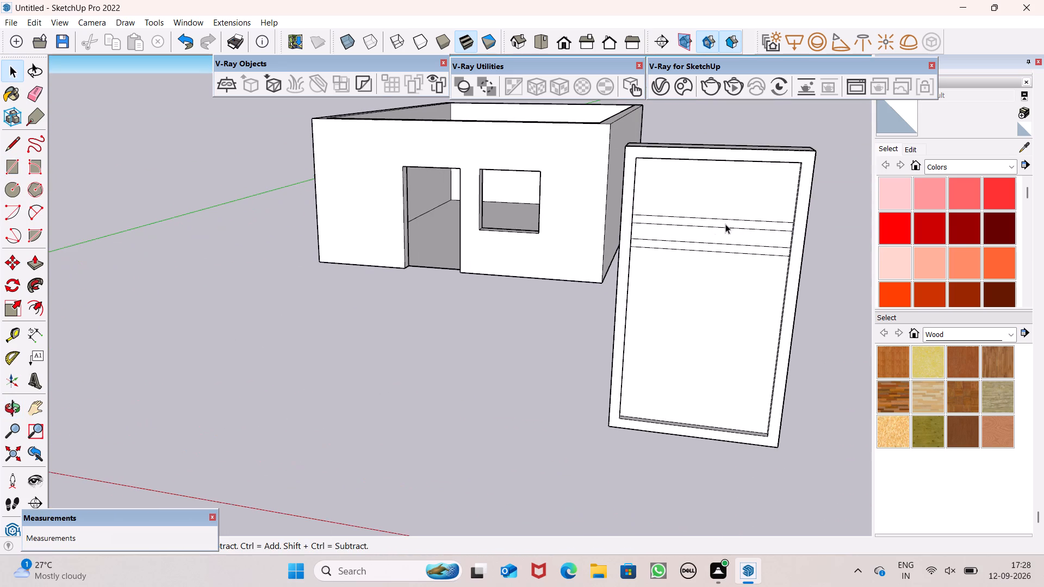
{"action": "scroll", "coordinate": [734, 216], "scroll_direction": "up", "scroll_amount": 7}
{"action": "double_click", "coordinate": [713, 266]}
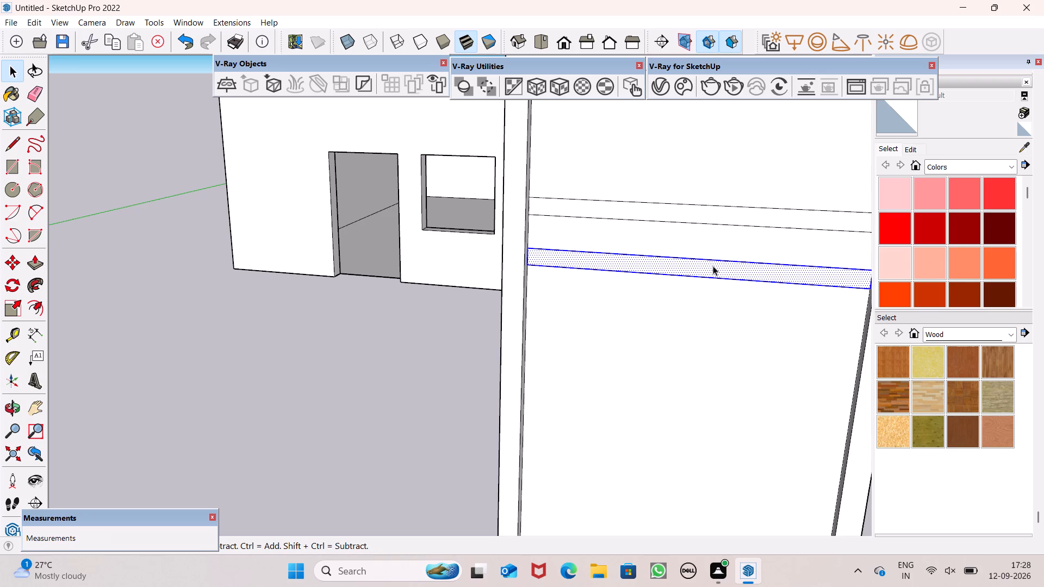
{"action": "scroll", "coordinate": [713, 266], "scroll_direction": "down", "scroll_amount": 2}
{"action": "key", "text": "m"}
{"action": "key", "text": "Return"}
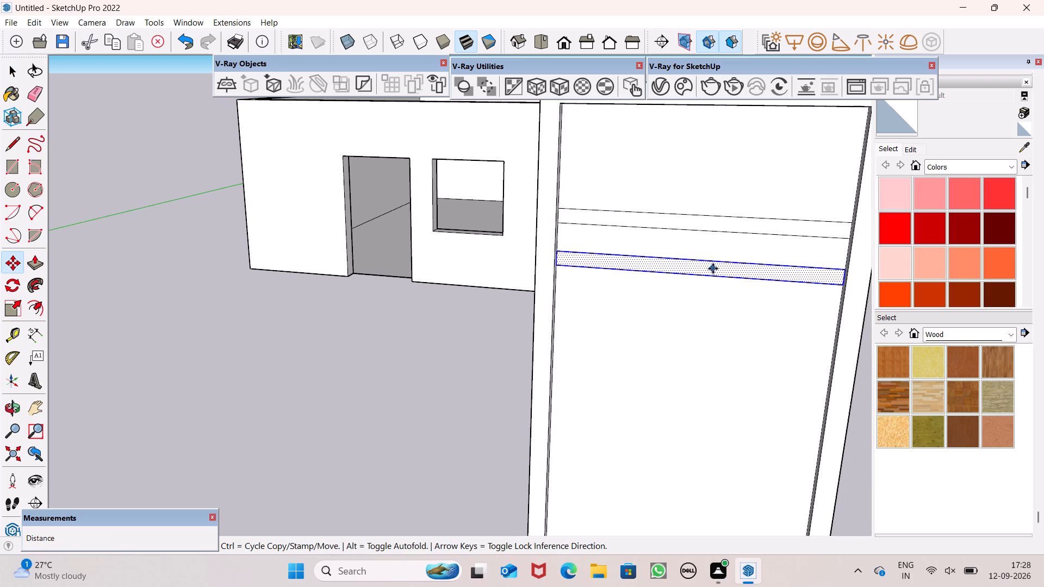
{"action": "left_click_drag", "start_coordinate": [713, 268], "coordinate": [704, 314]}
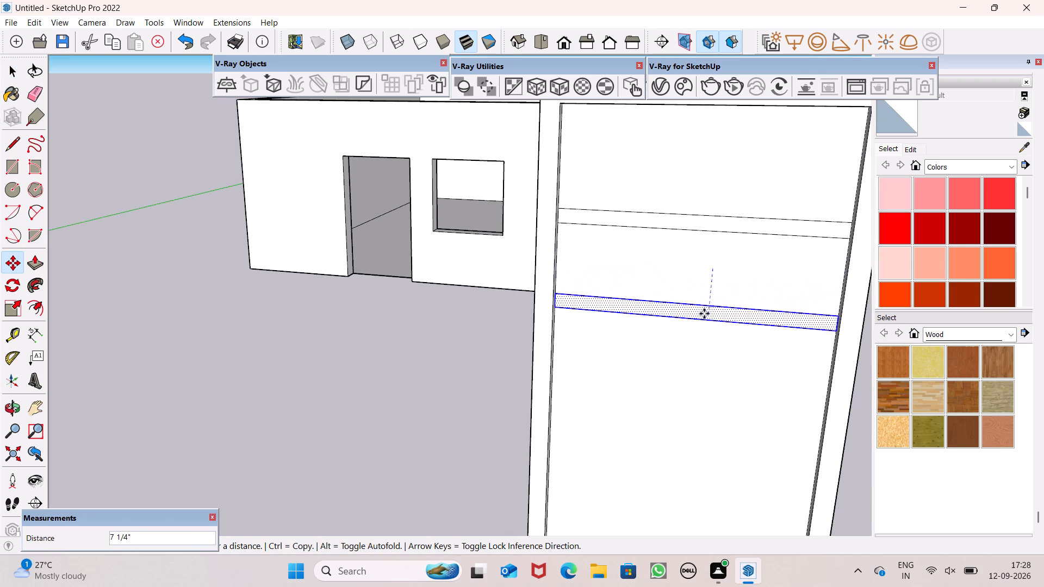
{"action": "left_click_drag", "start_coordinate": [704, 314], "coordinate": [704, 314]}
{"action": "key", "text": "space"}
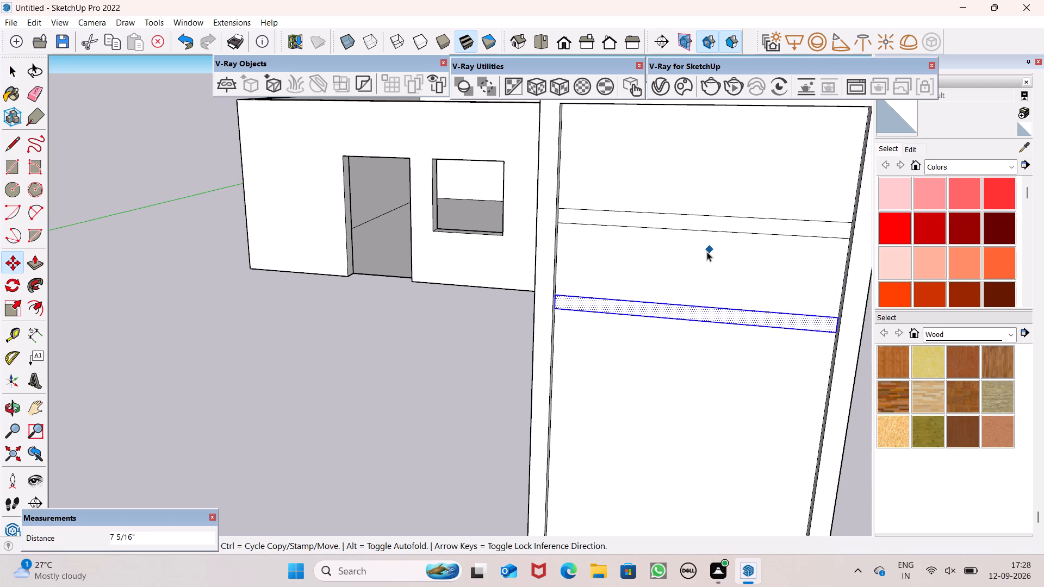
{"action": "left_click", "coordinate": [515, 323]}
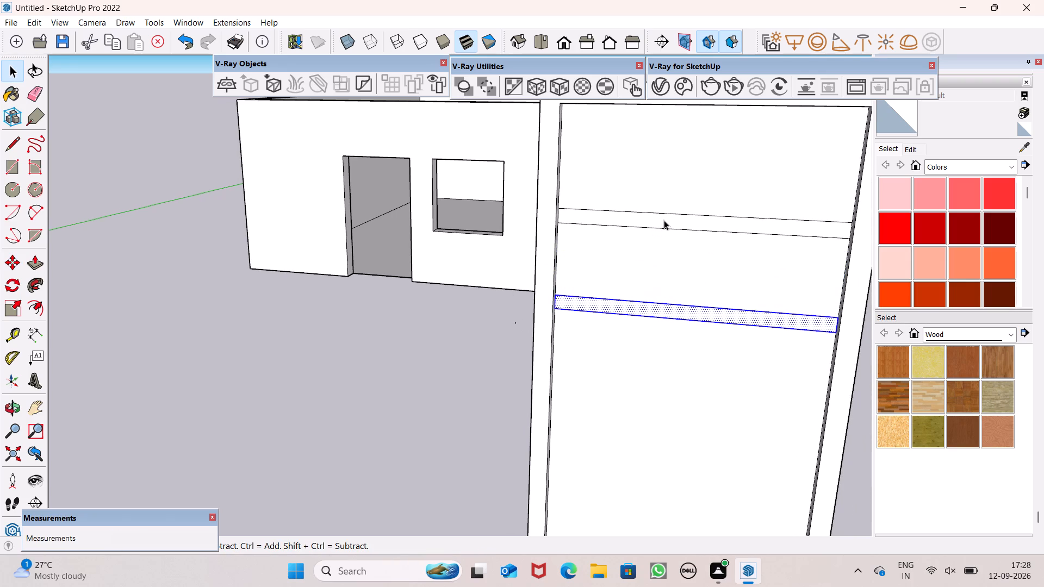
Move the upper horizontal band, with its edges, straight down the door's inner panel, keeping it above the lower band.
{"action": "double_click", "coordinate": [664, 220]}
{"action": "key", "text": "m"}
{"action": "key", "text": "Return"}
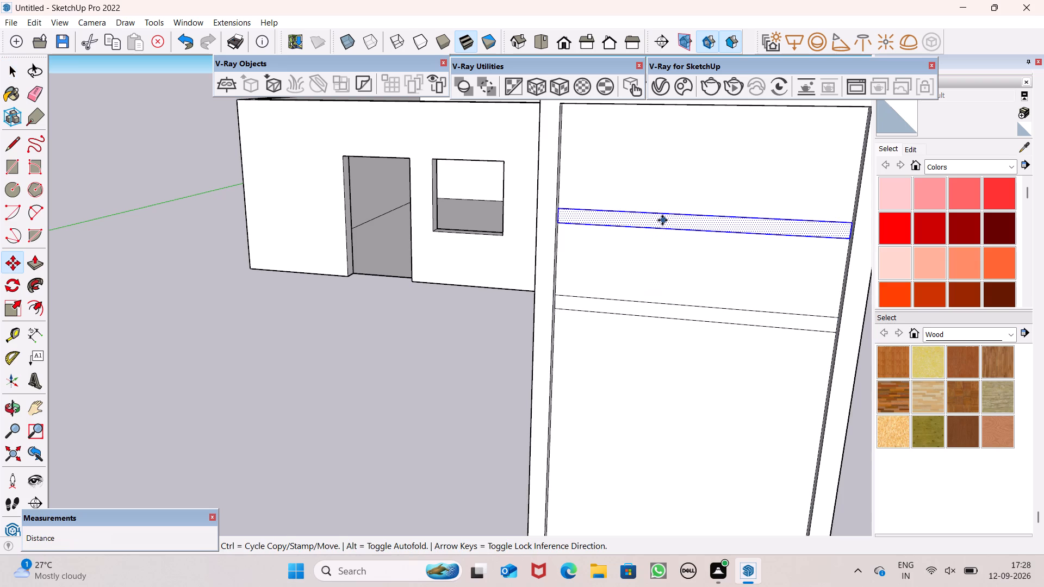
{"action": "left_click_drag", "start_coordinate": [662, 222], "coordinate": [648, 262]}
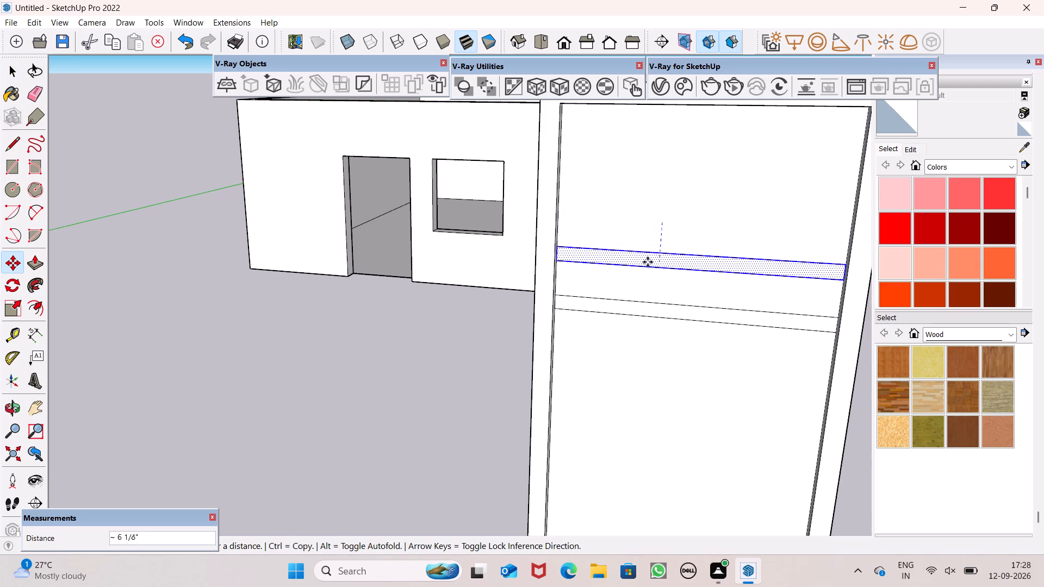
{"action": "left_click_drag", "start_coordinate": [648, 262], "coordinate": [643, 271]}
{"action": "left_click", "coordinate": [426, 353]}
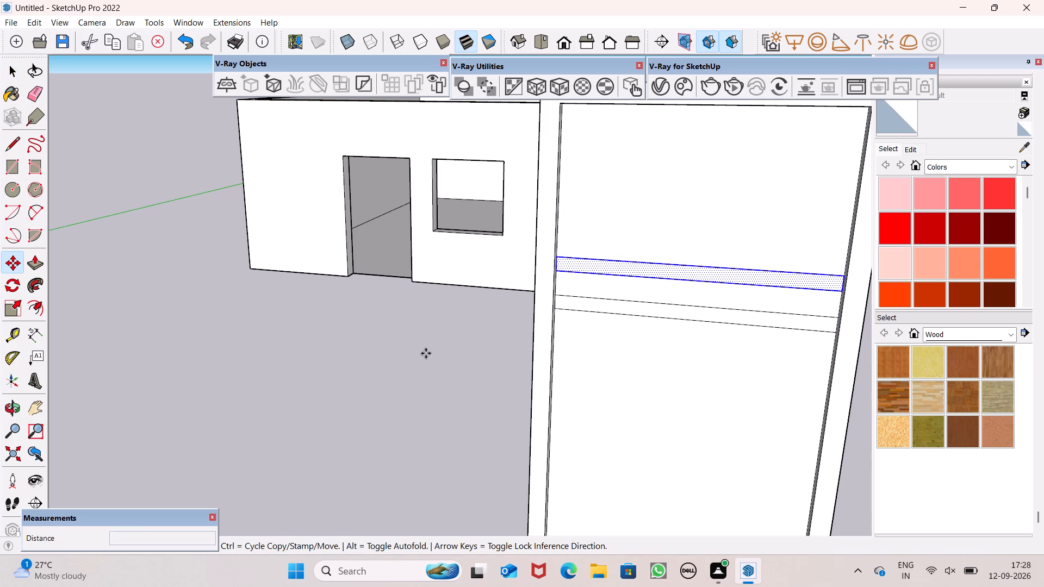
{"action": "key", "text": "space"}
{"action": "key", "text": "space"}
{"action": "key", "text": "space"}
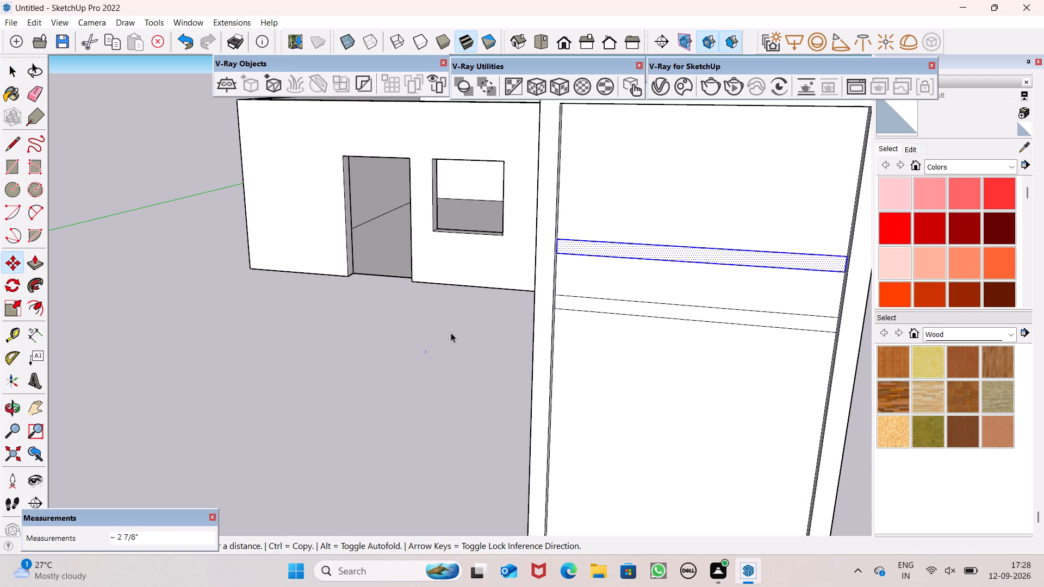
Draw a narrow vertical rectangle about 5' 1/4" by 1 13/16" near the right edge of the door's inner panel, crossing both bands.
{"action": "left_click", "coordinate": [460, 331]}
{"action": "scroll", "coordinate": [536, 261], "scroll_direction": "down", "scroll_amount": 5}
{"action": "scroll", "coordinate": [641, 380], "scroll_direction": "down", "scroll_amount": 1}
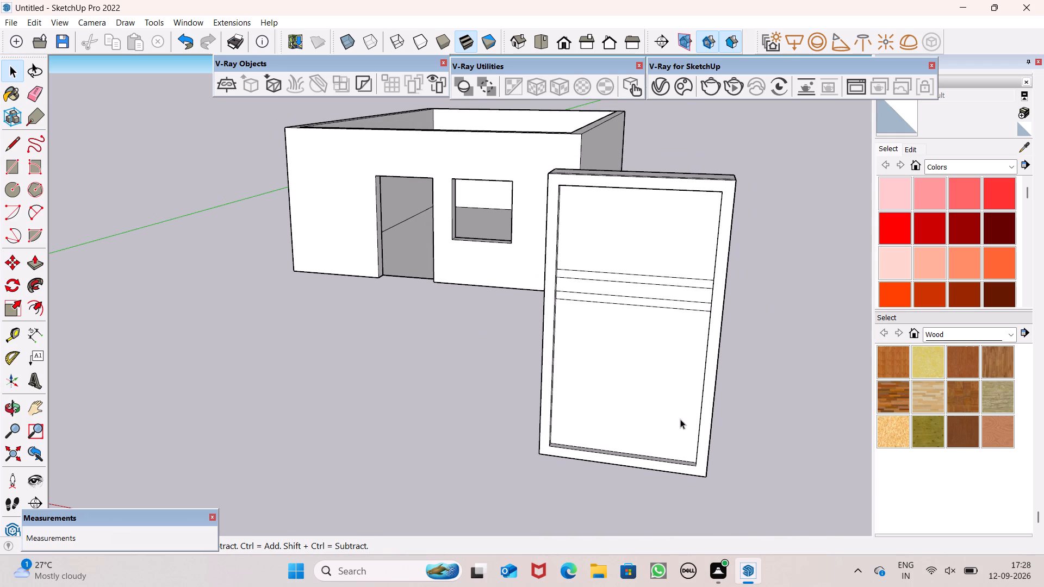
{"action": "middle_click_drag", "start_coordinate": [680, 418], "coordinate": [705, 372]}
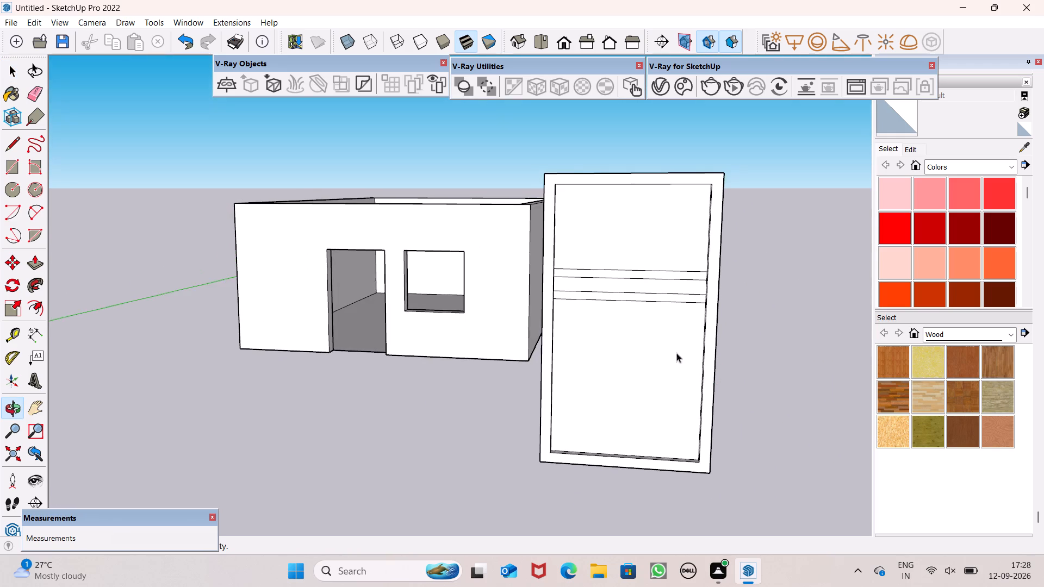
{"action": "left_click", "coordinate": [13, 172]}
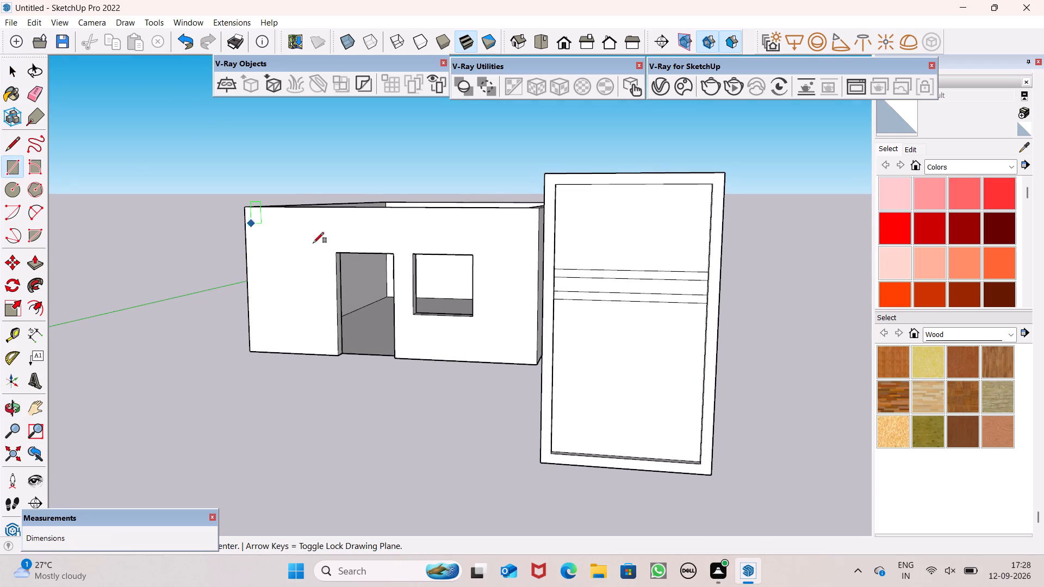
{"action": "left_click", "coordinate": [675, 203]}
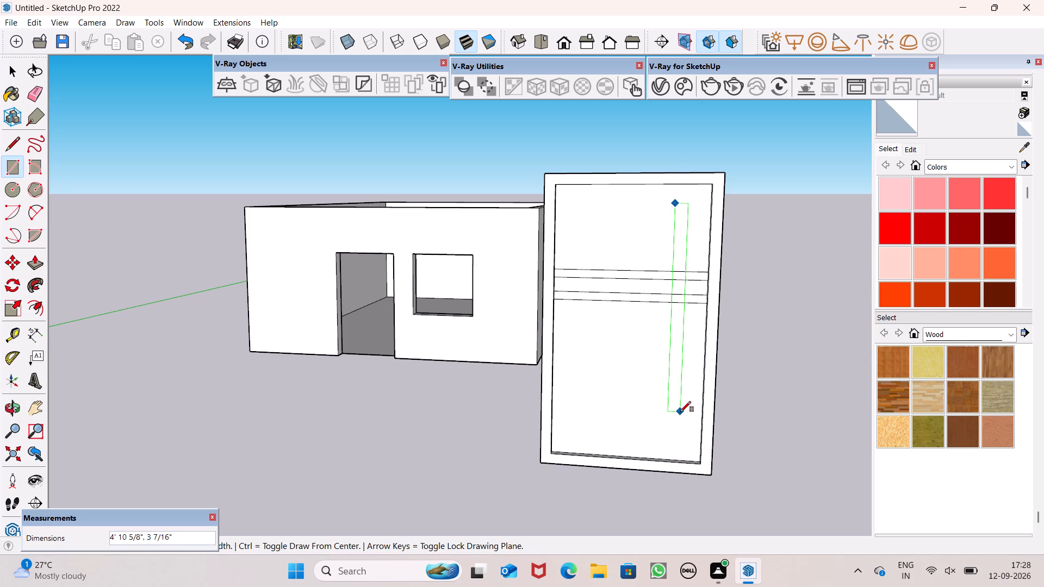
{"action": "scroll", "coordinate": [680, 410], "scroll_direction": "up", "scroll_amount": 5}
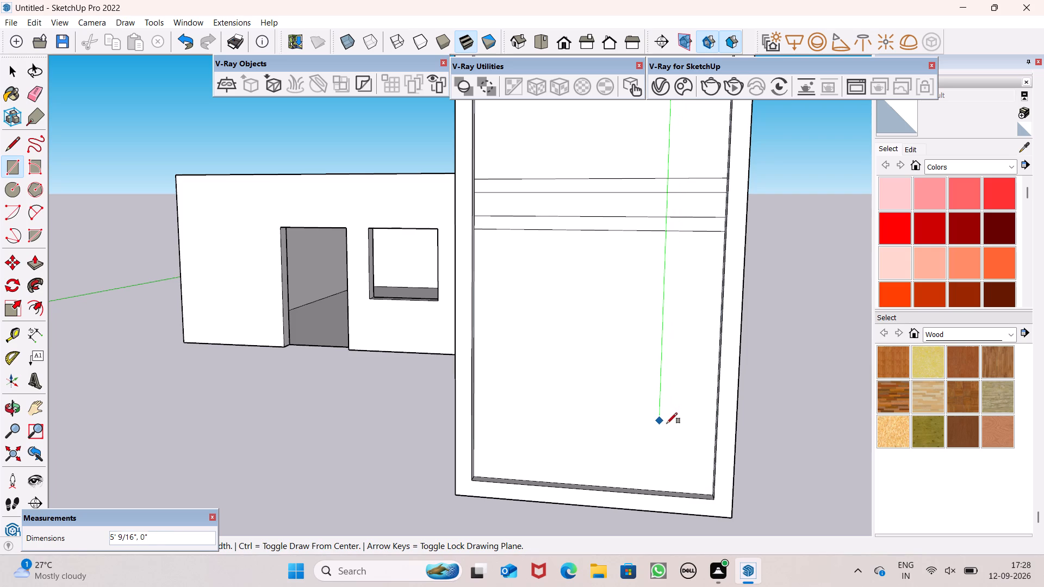
{"action": "left_click", "coordinate": [670, 422]}
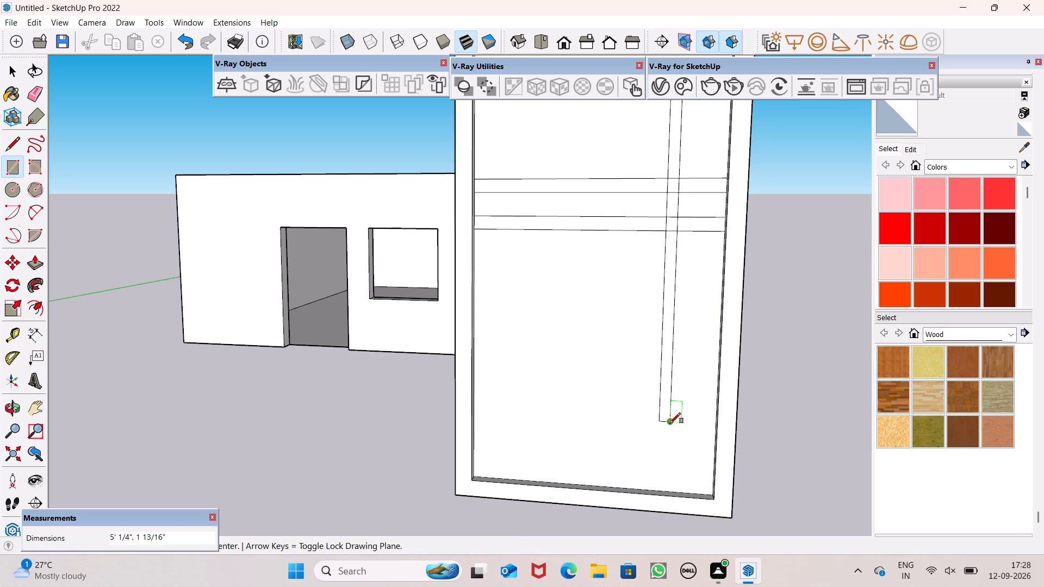
Draw a shorter vertical rectangle about 3' 6 5/8" by 2 1/4" just left of the first one, also crossing both bands.
{"action": "scroll", "coordinate": [710, 373], "scroll_direction": "down", "scroll_amount": 7}
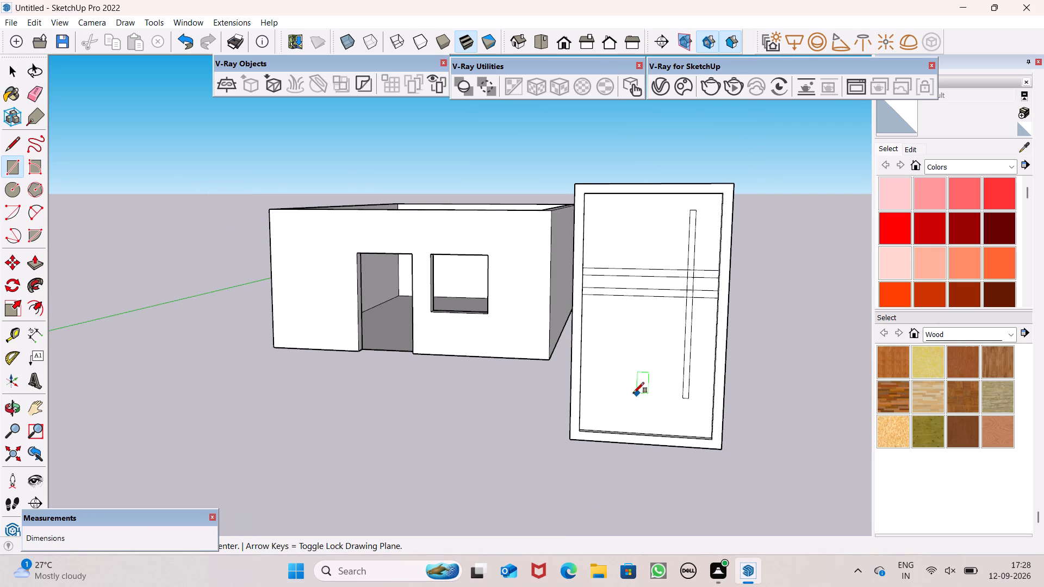
{"action": "scroll", "coordinate": [604, 373], "scroll_direction": "up", "scroll_amount": 2}
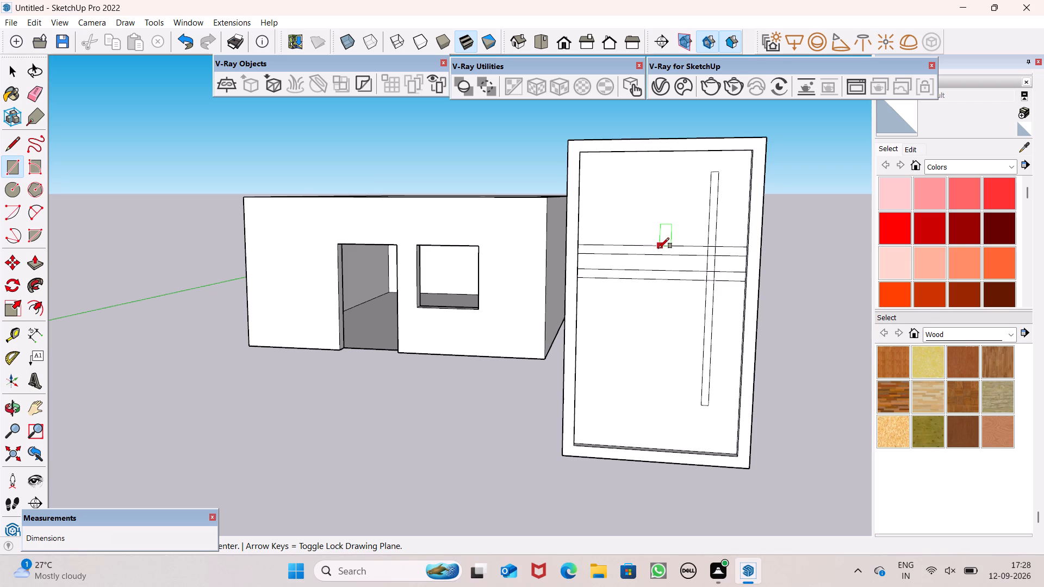
{"action": "left_click", "coordinate": [675, 226]}
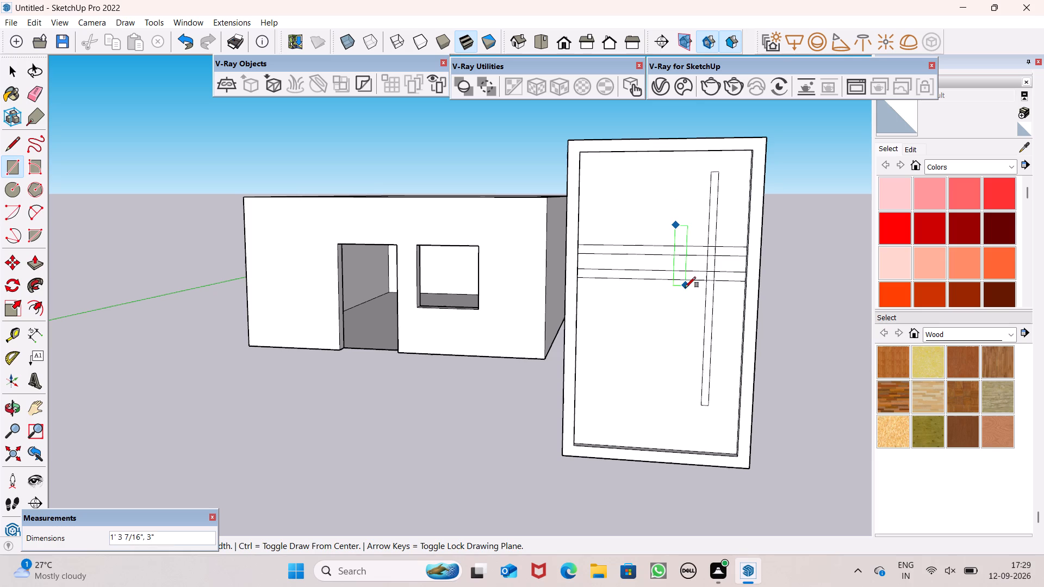
{"action": "left_click", "coordinate": [678, 389]}
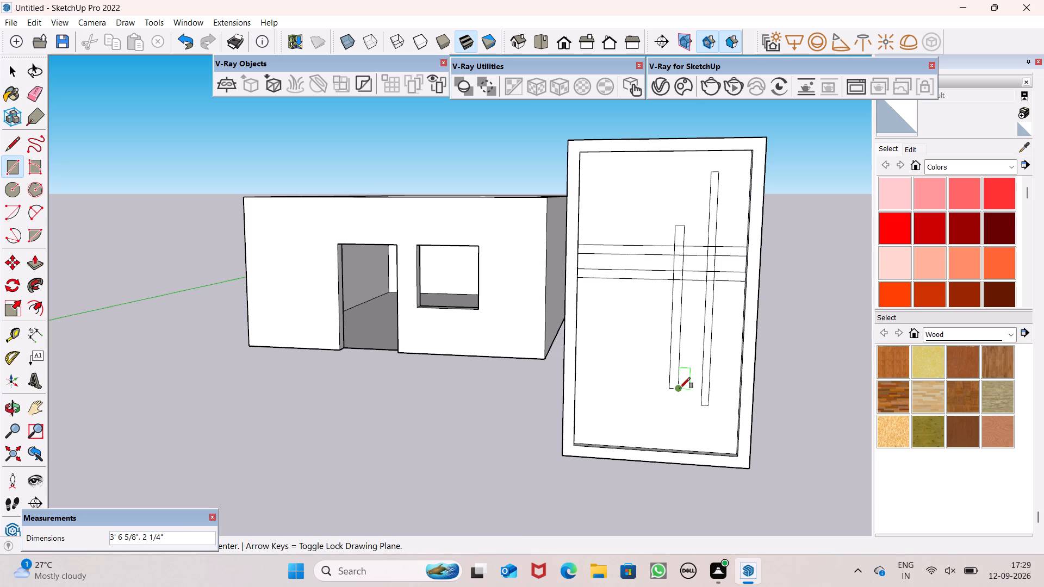
{"action": "key", "text": "space"}
{"action": "key", "text": "space"}
Paint the front face of the door frame with the brown colour C07.
{"action": "scroll", "coordinate": [750, 334], "scroll_direction": "down", "scroll_amount": 4}
{"action": "middle_click_drag", "start_coordinate": [757, 366], "coordinate": [792, 393]}
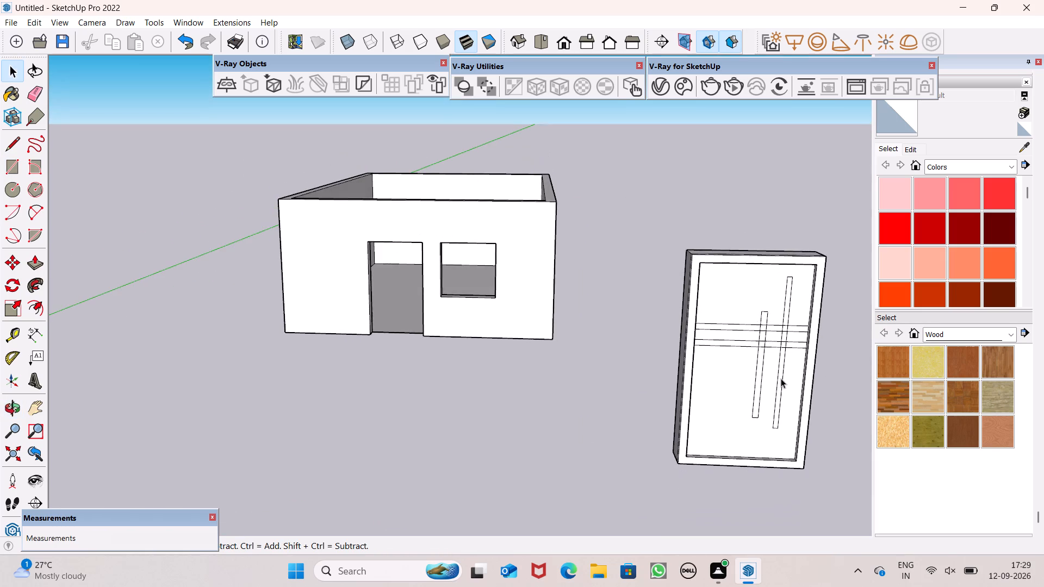
{"action": "scroll", "coordinate": [739, 334], "scroll_direction": "down", "scroll_amount": 3}
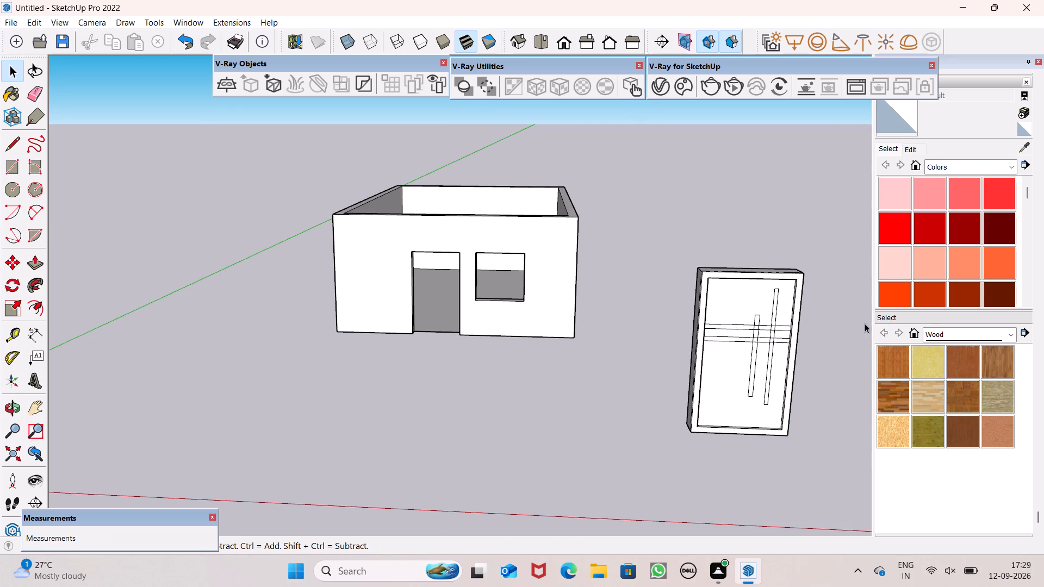
{"action": "scroll", "coordinate": [894, 354], "scroll_direction": "up", "scroll_amount": 2}
{"action": "scroll", "coordinate": [889, 378], "scroll_direction": "down", "scroll_amount": 1}
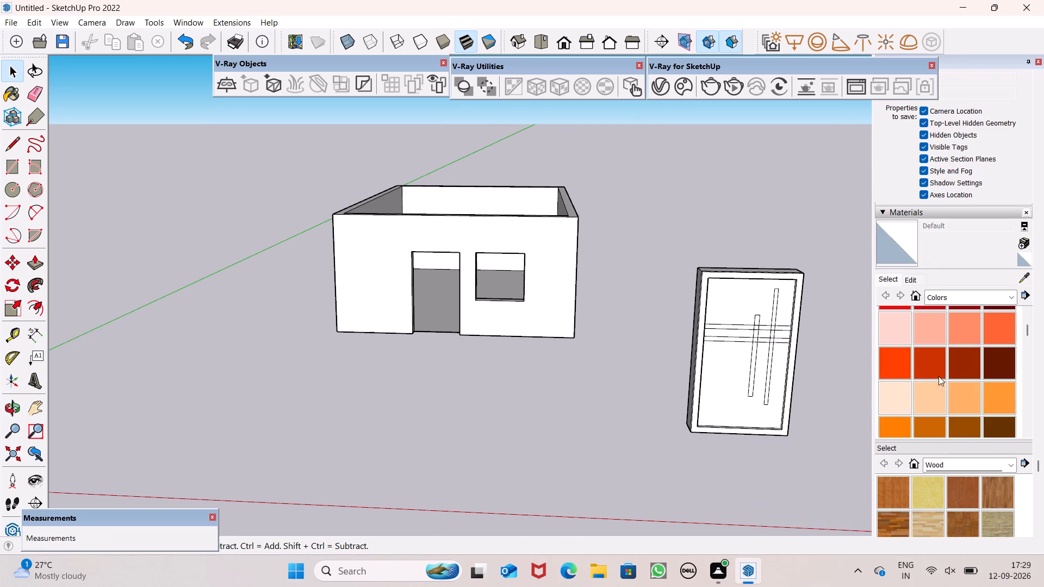
{"action": "scroll", "coordinate": [946, 276], "scroll_direction": "down", "scroll_amount": 6}
{"action": "scroll", "coordinate": [943, 303], "scroll_direction": "up", "scroll_amount": 3}
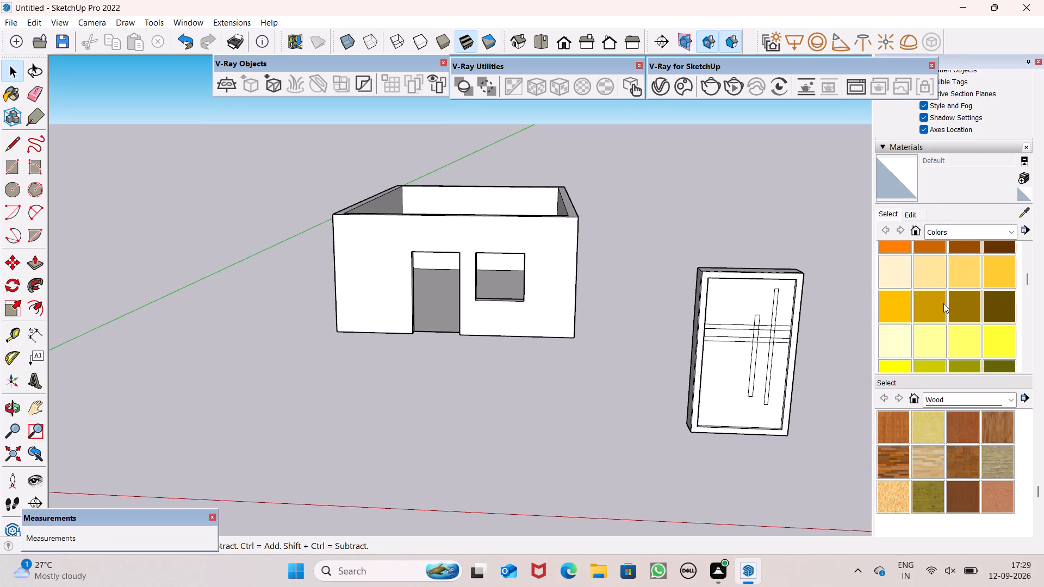
{"action": "scroll", "coordinate": [943, 303], "scroll_direction": "up", "scroll_amount": 1}
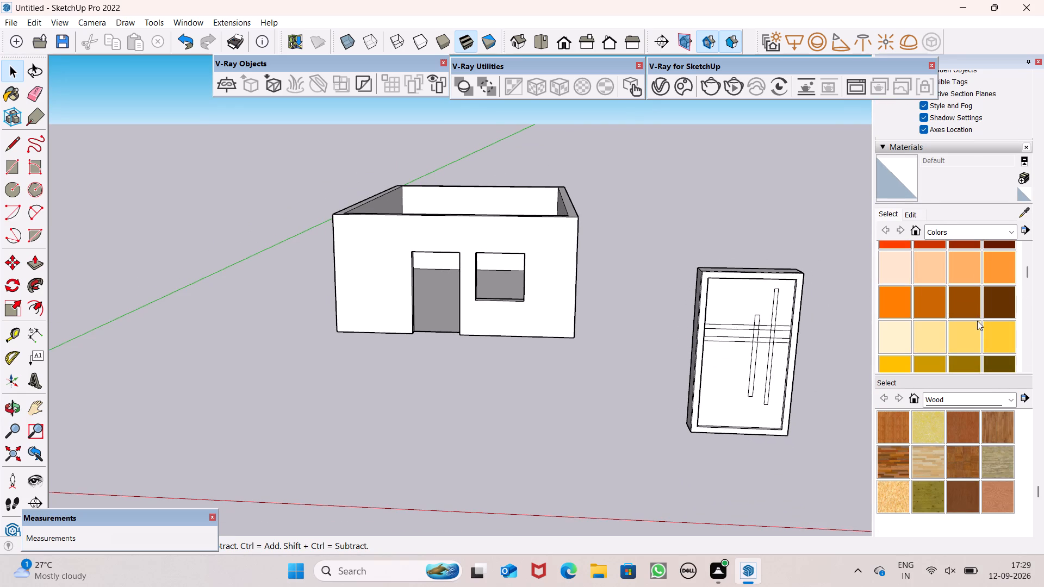
{"action": "left_click", "coordinate": [972, 309]}
{"action": "scroll", "coordinate": [805, 321], "scroll_direction": "up", "scroll_amount": 6}
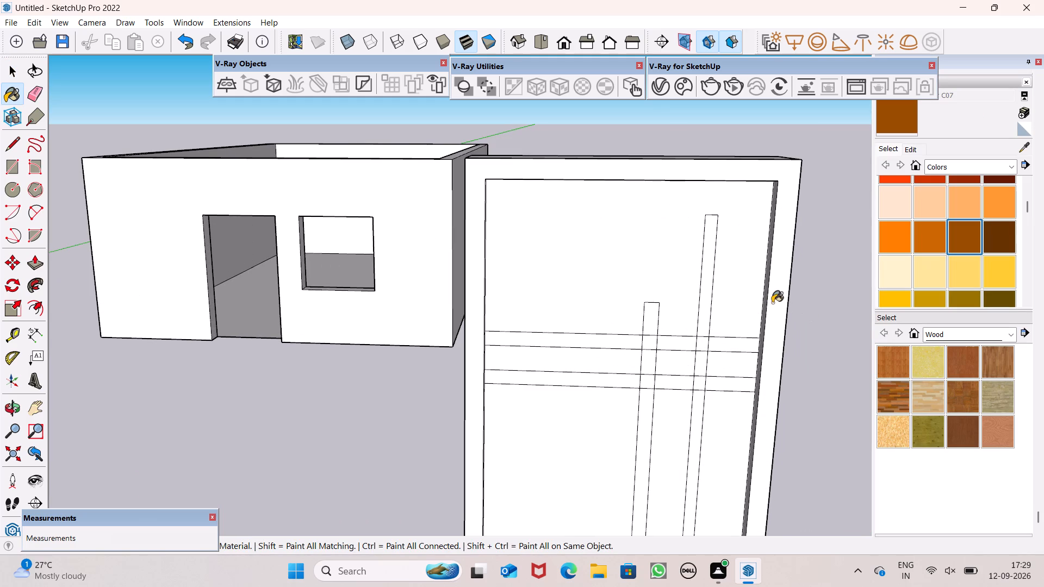
{"action": "left_click", "coordinate": [776, 300]}
Paint both top outer faces of the door frame with brown C07.
{"action": "scroll", "coordinate": [804, 242], "scroll_direction": "down", "scroll_amount": 6}
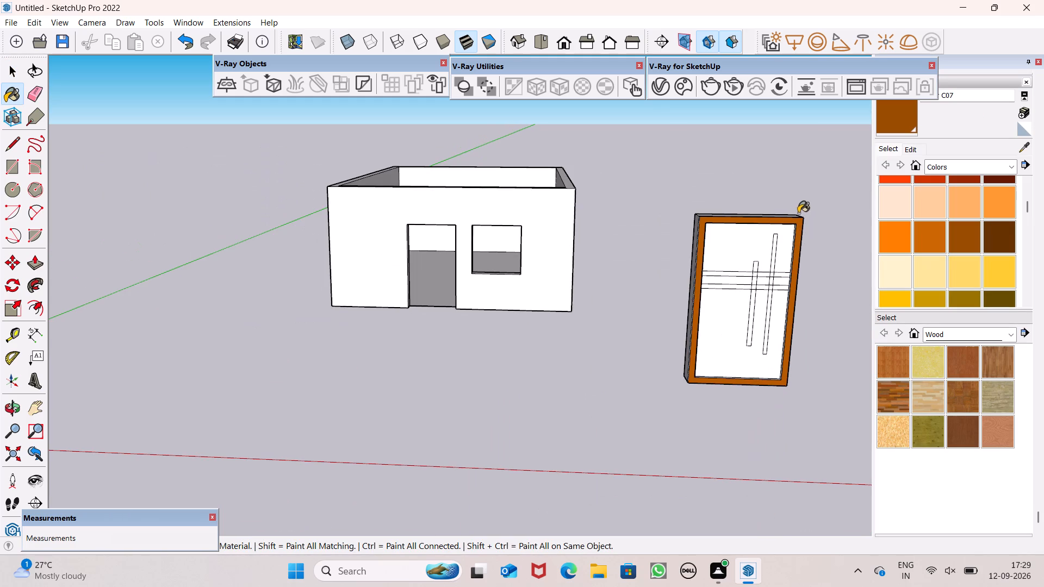
{"action": "scroll", "coordinate": [794, 208], "scroll_direction": "down", "scroll_amount": 2}
{"action": "middle_click_drag", "start_coordinate": [816, 369], "coordinate": [711, 491]}
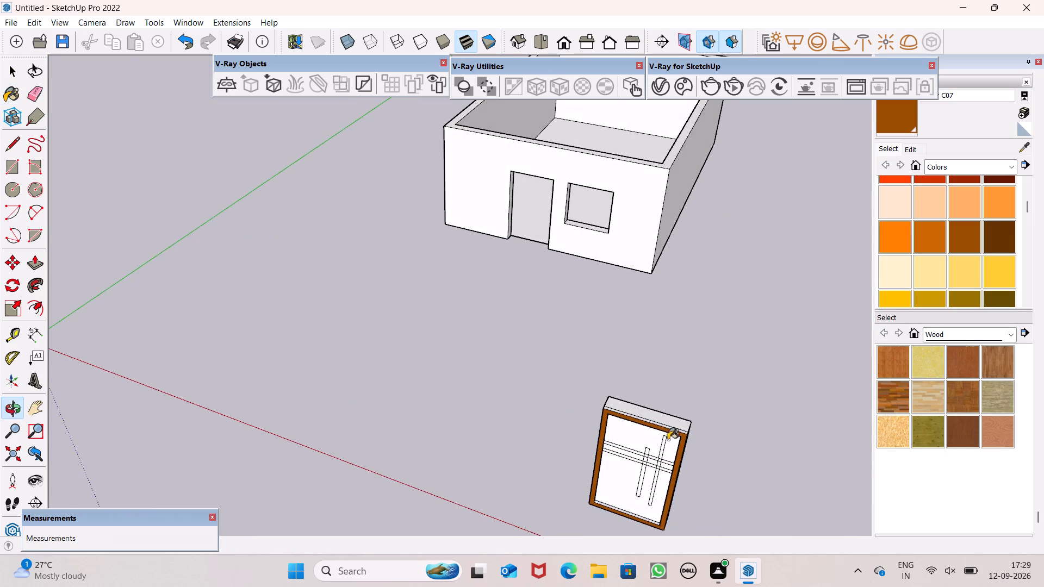
{"action": "scroll", "coordinate": [664, 433], "scroll_direction": "up", "scroll_amount": 16}
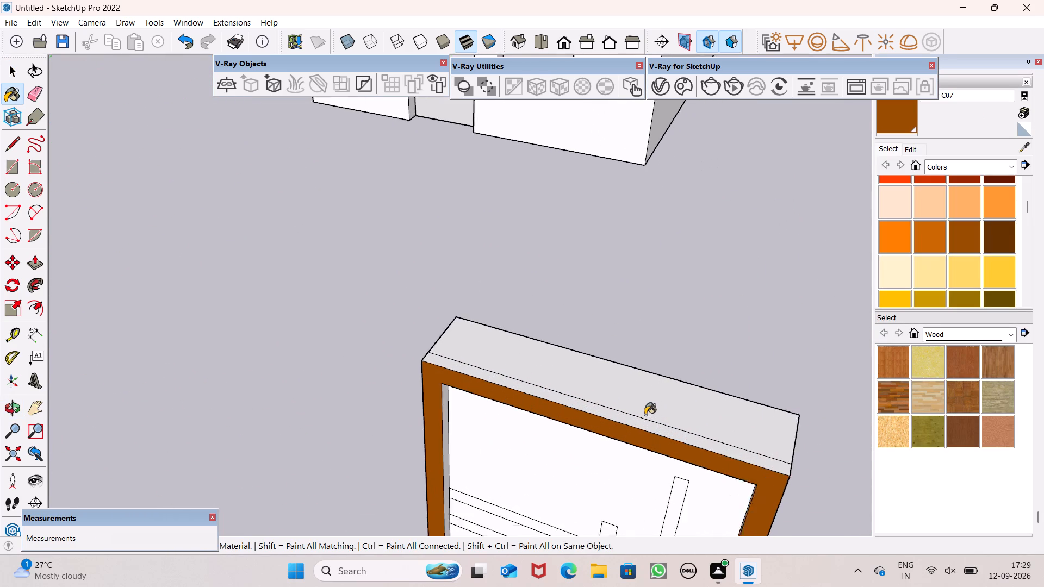
{"action": "scroll", "coordinate": [645, 415], "scroll_direction": "up", "scroll_amount": 5}
{"action": "left_click", "coordinate": [647, 431]}
{"action": "left_click", "coordinate": [672, 407]}
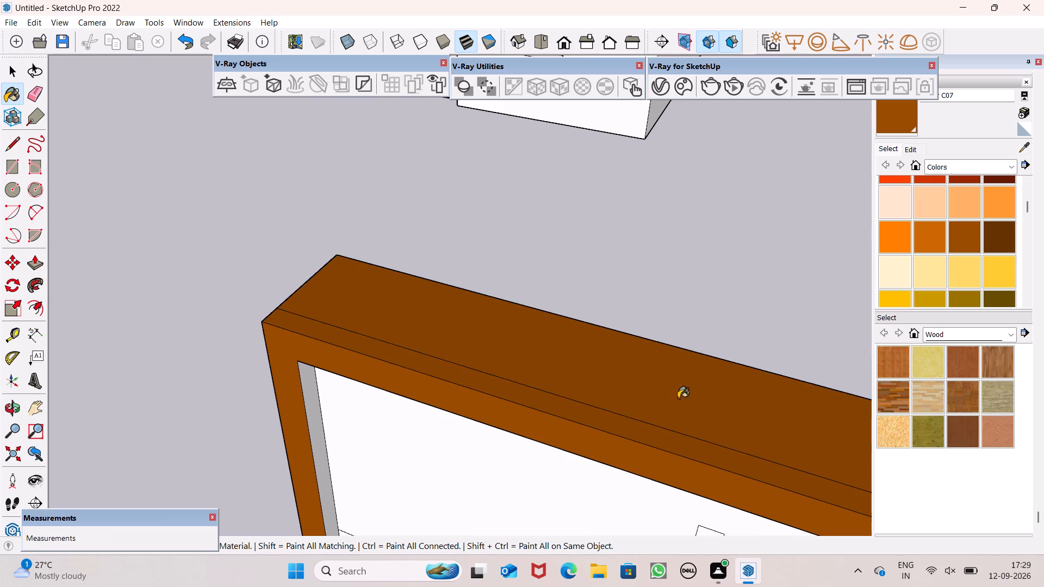
Paint both outer faces on the door frame's right side, nearest the vertical strips, with brown C07.
{"action": "scroll", "coordinate": [673, 326], "scroll_direction": "down", "scroll_amount": 7}
{"action": "middle_click_drag", "start_coordinate": [699, 416], "coordinate": [460, 225]}
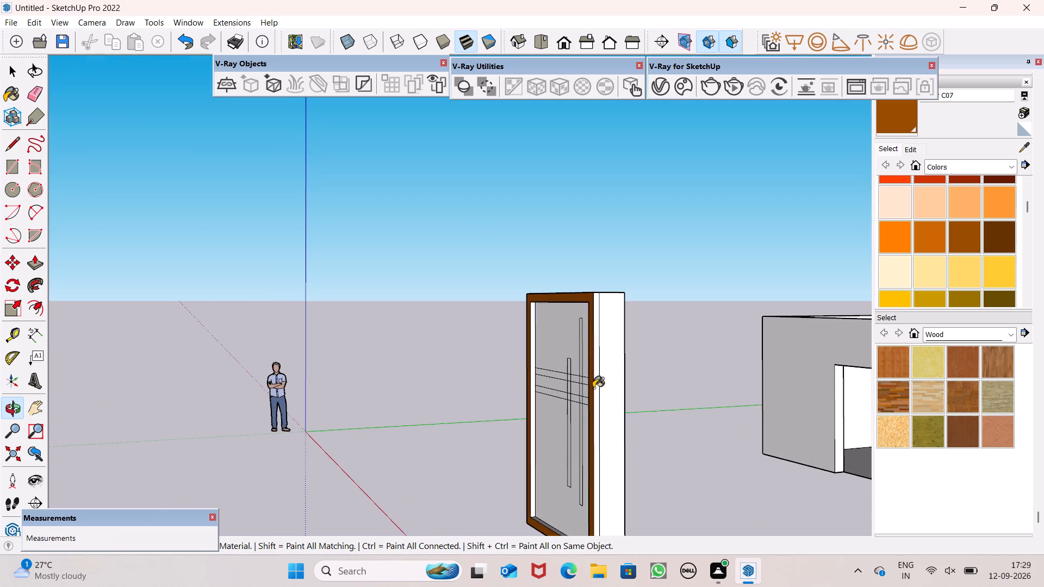
{"action": "scroll", "coordinate": [593, 389], "scroll_direction": "up", "scroll_amount": 4}
{"action": "left_click_drag", "start_coordinate": [596, 388], "coordinate": [601, 388]}
{"action": "left_click", "coordinate": [616, 380]}
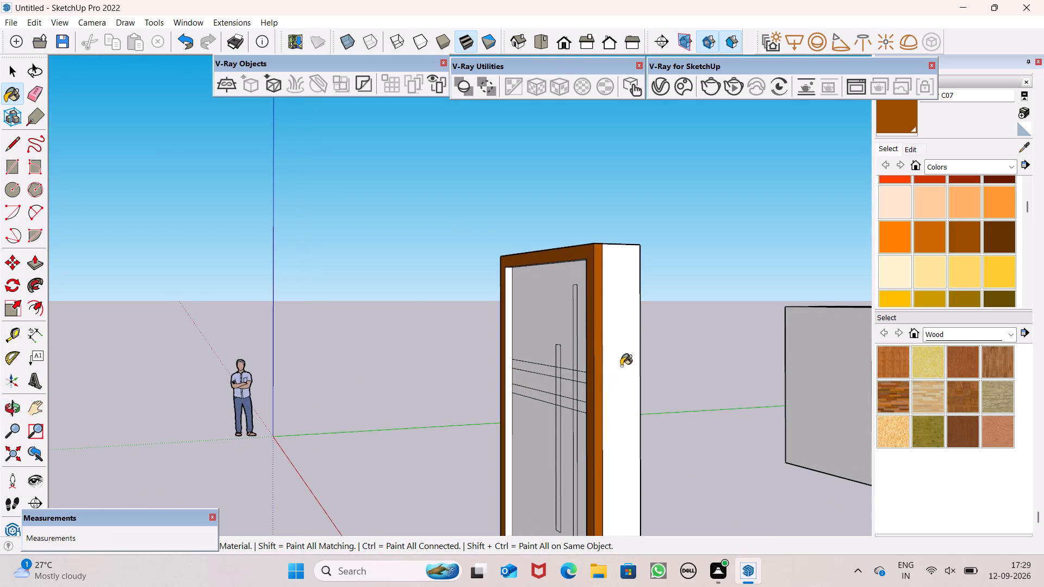
Paint both outer faces on the door frame's left side with brown C07.
{"action": "scroll", "coordinate": [629, 336], "scroll_direction": "down", "scroll_amount": 12}
{"action": "middle_click_drag", "start_coordinate": [620, 391], "coordinate": [868, 413]}
{"action": "scroll", "coordinate": [554, 373], "scroll_direction": "up", "scroll_amount": 2}
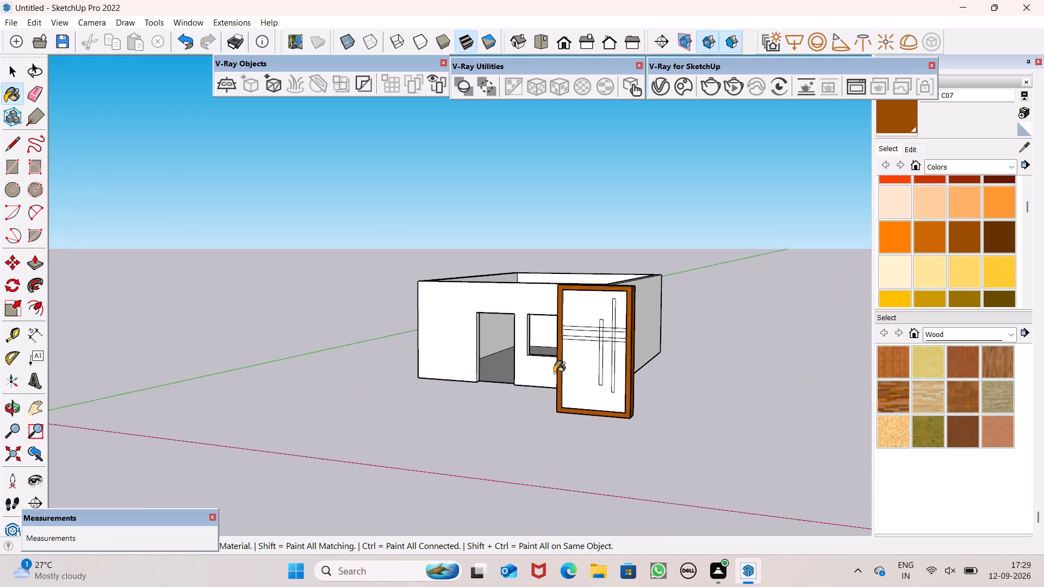
{"action": "scroll", "coordinate": [554, 373], "scroll_direction": "up", "scroll_amount": 5}
{"action": "middle_click_drag", "start_coordinate": [581, 399], "coordinate": [830, 430]}
{"action": "scroll", "coordinate": [464, 374], "scroll_direction": "up", "scroll_amount": 6}
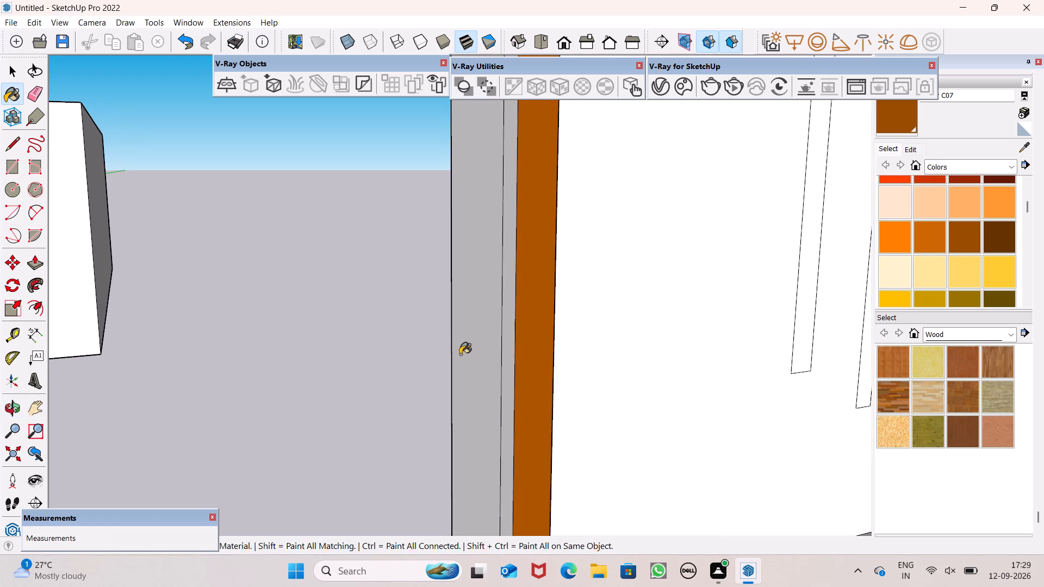
{"action": "left_click", "coordinate": [460, 354]}
{"action": "left_click", "coordinate": [508, 341]}
{"action": "scroll", "coordinate": [519, 282], "scroll_direction": "down", "scroll_amount": 7}
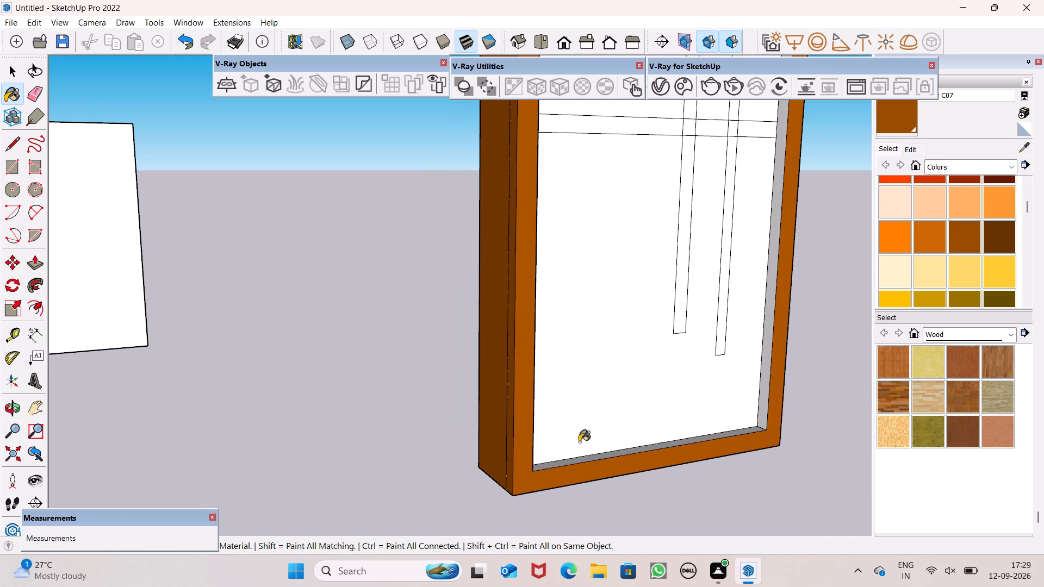
Paint both underside faces of the door frame with brown C07.
{"action": "middle_click_drag", "start_coordinate": [592, 449], "coordinate": [456, 128]}
{"action": "scroll", "coordinate": [554, 344], "scroll_direction": "up", "scroll_amount": 4}
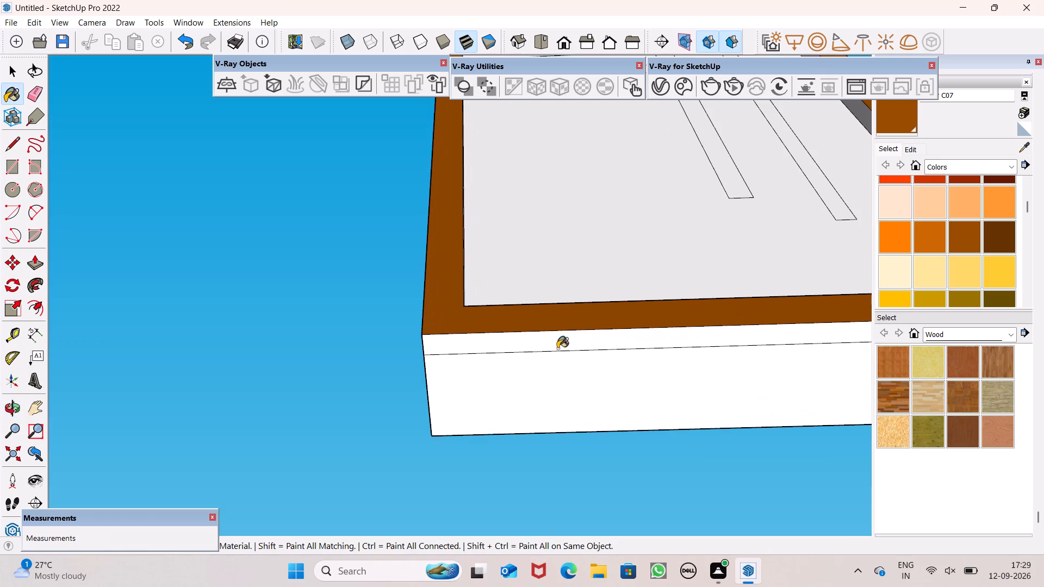
{"action": "left_click", "coordinate": [557, 348]}
{"action": "left_click", "coordinate": [554, 371]}
Paint the bottom inner edge face of the frame, around the recessed panel, with brown C07.
{"action": "scroll", "coordinate": [452, 147], "scroll_direction": "down", "scroll_amount": 7}
{"action": "middle_click_drag", "start_coordinate": [473, 184], "coordinate": [479, 358]}
{"action": "scroll", "coordinate": [476, 231], "scroll_direction": "down", "scroll_amount": 1}
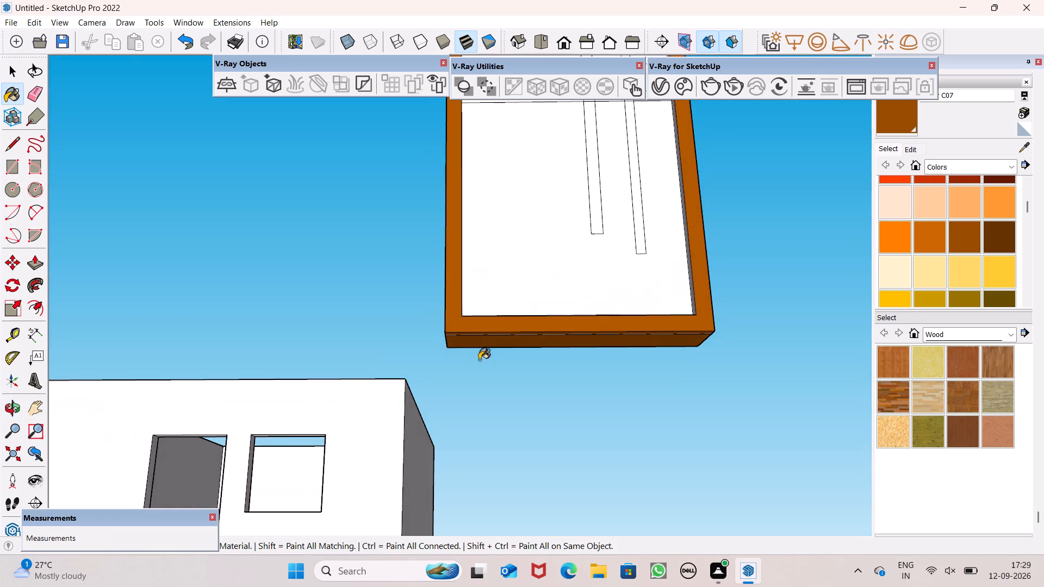
{"action": "scroll", "coordinate": [526, 245], "scroll_direction": "down", "scroll_amount": 4}
{"action": "middle_click_drag", "start_coordinate": [533, 267], "coordinate": [527, 178]}
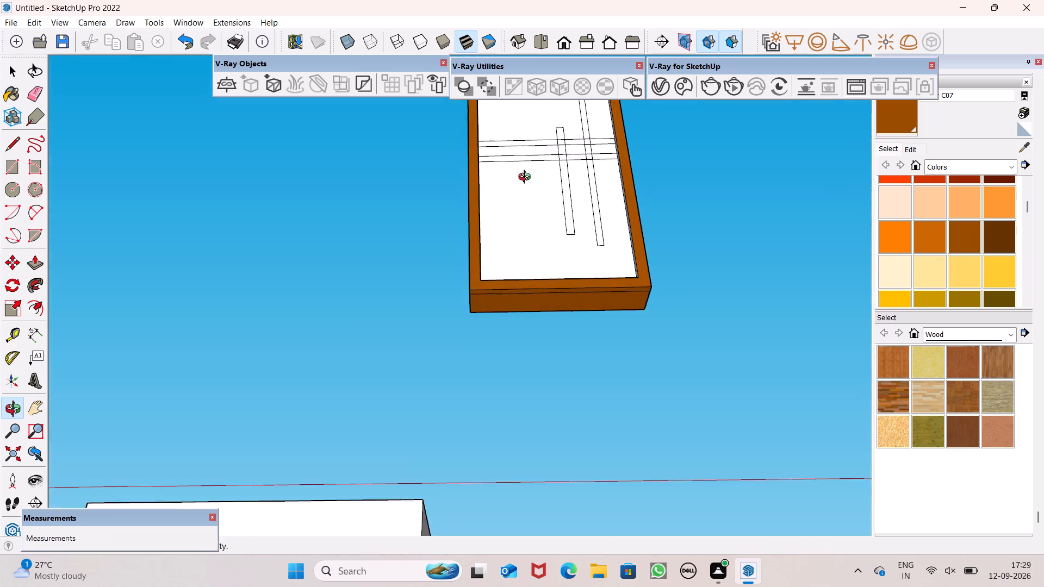
{"action": "middle_click_drag", "start_coordinate": [527, 178], "coordinate": [567, 564]}
{"action": "scroll", "coordinate": [525, 321], "scroll_direction": "up", "scroll_amount": 14}
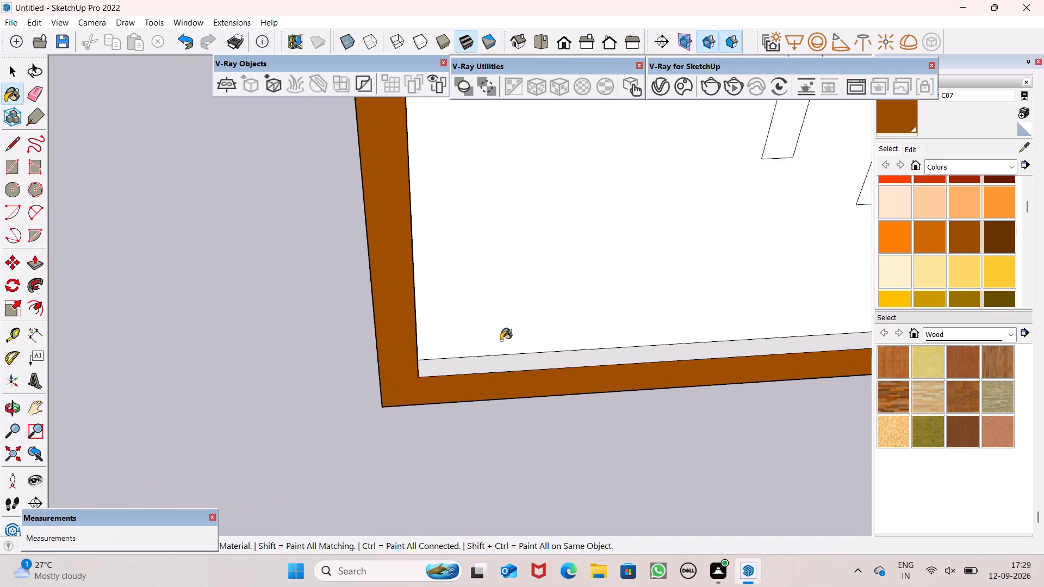
{"action": "middle_click", "coordinate": [502, 416]}
{"action": "scroll", "coordinate": [502, 416], "scroll_direction": "up", "scroll_amount": 5}
{"action": "scroll", "coordinate": [499, 385], "scroll_direction": "down", "scroll_amount": 6}
{"action": "scroll", "coordinate": [498, 339], "scroll_direction": "up", "scroll_amount": 4}
{"action": "left_click", "coordinate": [488, 364]}
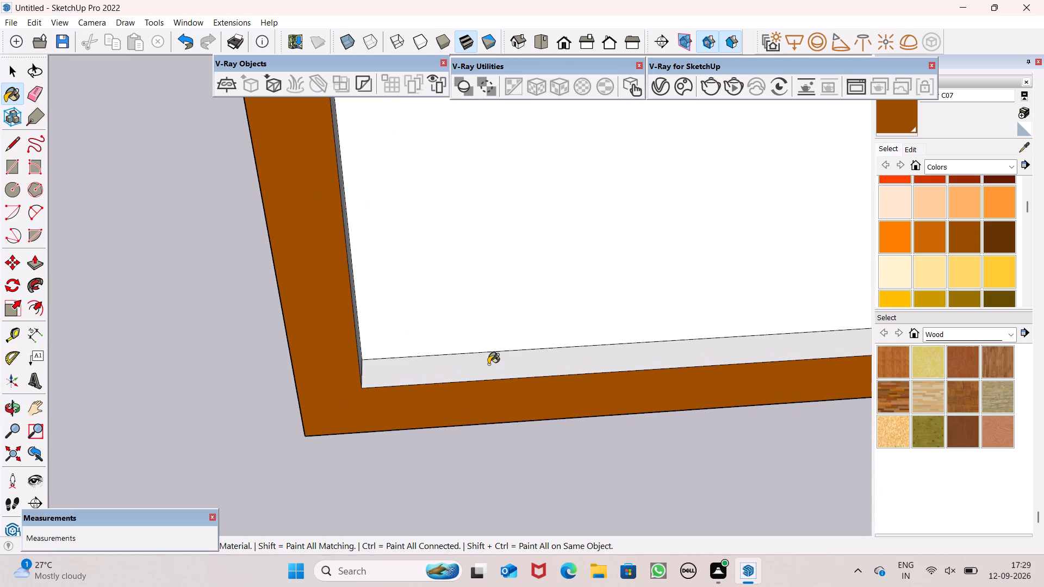
Paint the left and right inner edge faces of the door frame with brown C07.
{"action": "scroll", "coordinate": [485, 378], "scroll_direction": "down", "scroll_amount": 2}
{"action": "middle_click_drag", "start_coordinate": [484, 380], "coordinate": [272, 378]}
{"action": "left_click", "coordinate": [346, 294]}
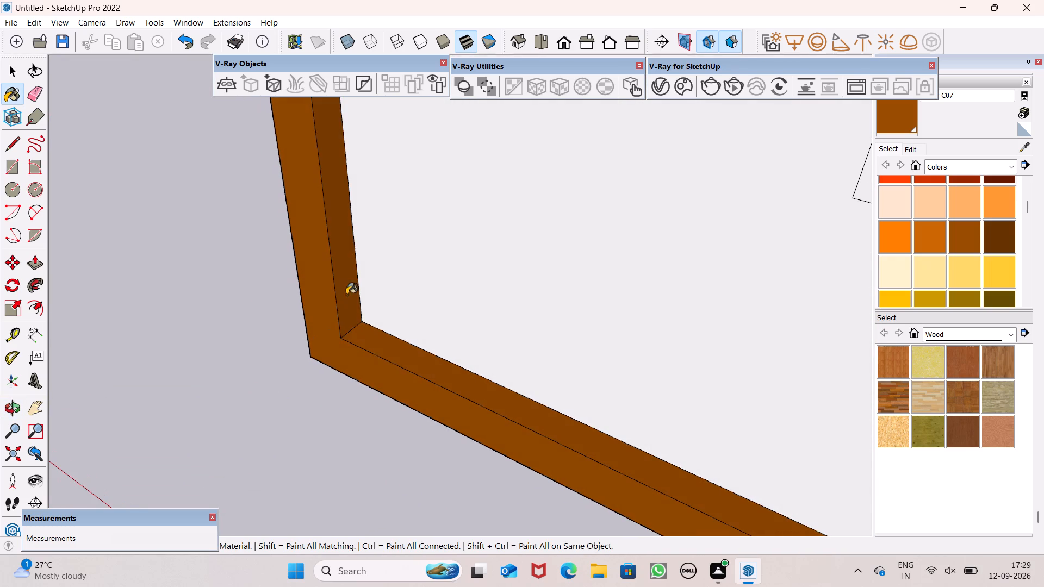
{"action": "scroll", "coordinate": [348, 296], "scroll_direction": "down", "scroll_amount": 11}
{"action": "middle_click_drag", "start_coordinate": [464, 366], "coordinate": [697, 346]}
{"action": "scroll", "coordinate": [579, 301], "scroll_direction": "up", "scroll_amount": 5}
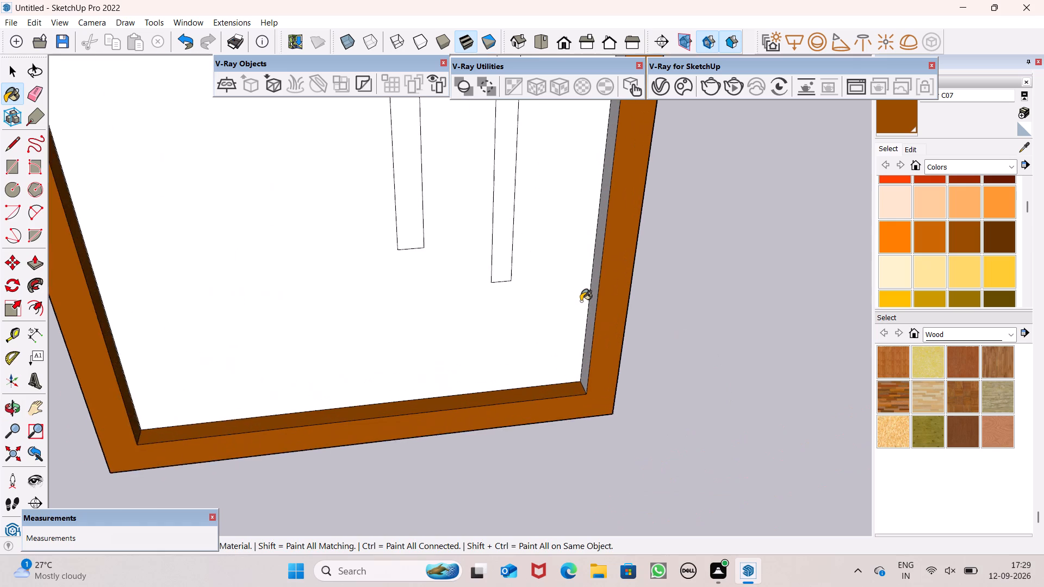
{"action": "scroll", "coordinate": [581, 301], "scroll_direction": "up", "scroll_amount": 1}
{"action": "middle_click_drag", "start_coordinate": [588, 328], "coordinate": [678, 321]}
{"action": "scroll", "coordinate": [597, 305], "scroll_direction": "up", "scroll_amount": 4}
{"action": "left_click", "coordinate": [598, 305]}
Paint the top inner edge face of the door frame, above the recessed panel, with brown C07.
{"action": "scroll", "coordinate": [589, 291], "scroll_direction": "down", "scroll_amount": 20}
{"action": "scroll", "coordinate": [589, 291], "scroll_direction": "down", "scroll_amount": 5}
{"action": "middle_click_drag", "start_coordinate": [587, 294], "coordinate": [499, 151]}
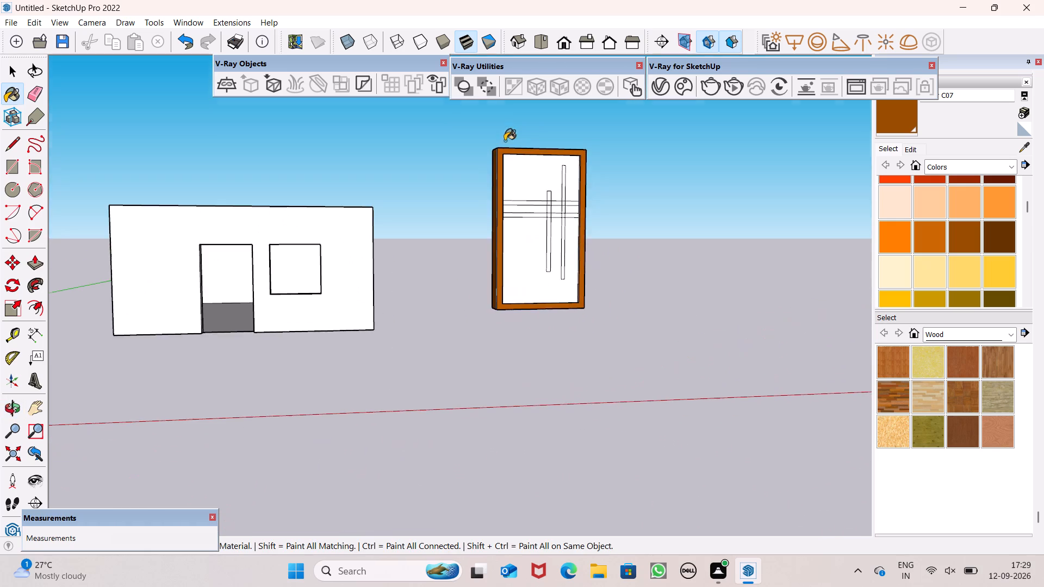
{"action": "scroll", "coordinate": [537, 171], "scroll_direction": "up", "scroll_amount": 8}
{"action": "scroll", "coordinate": [523, 260], "scroll_direction": "down", "scroll_amount": 7}
{"action": "scroll", "coordinate": [555, 188], "scroll_direction": "up", "scroll_amount": 7}
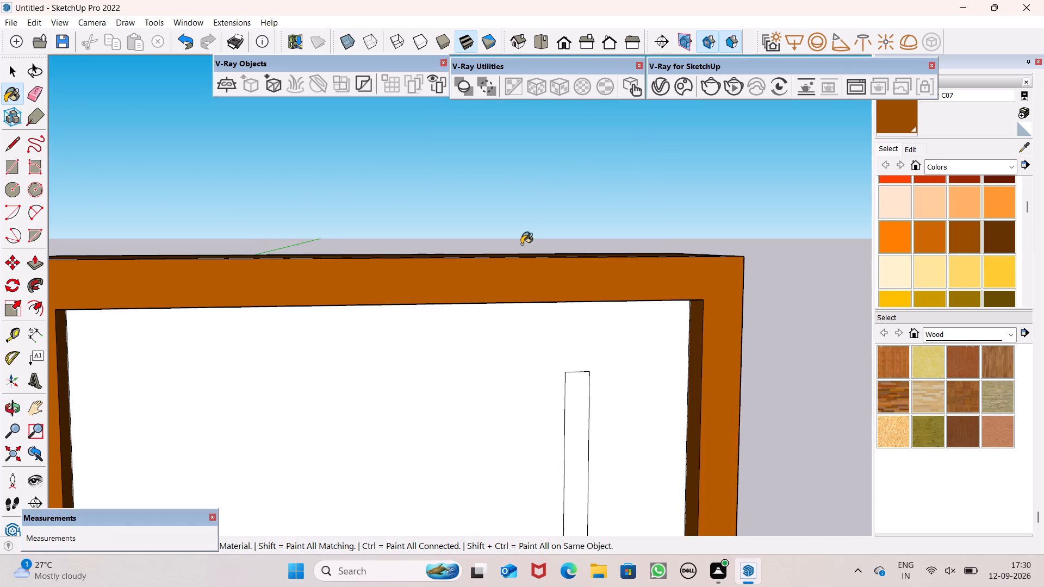
{"action": "middle_click_drag", "start_coordinate": [515, 275], "coordinate": [534, 141]}
{"action": "scroll", "coordinate": [513, 275], "scroll_direction": "up", "scroll_amount": 1}
{"action": "scroll", "coordinate": [490, 316], "scroll_direction": "up", "scroll_amount": 6}
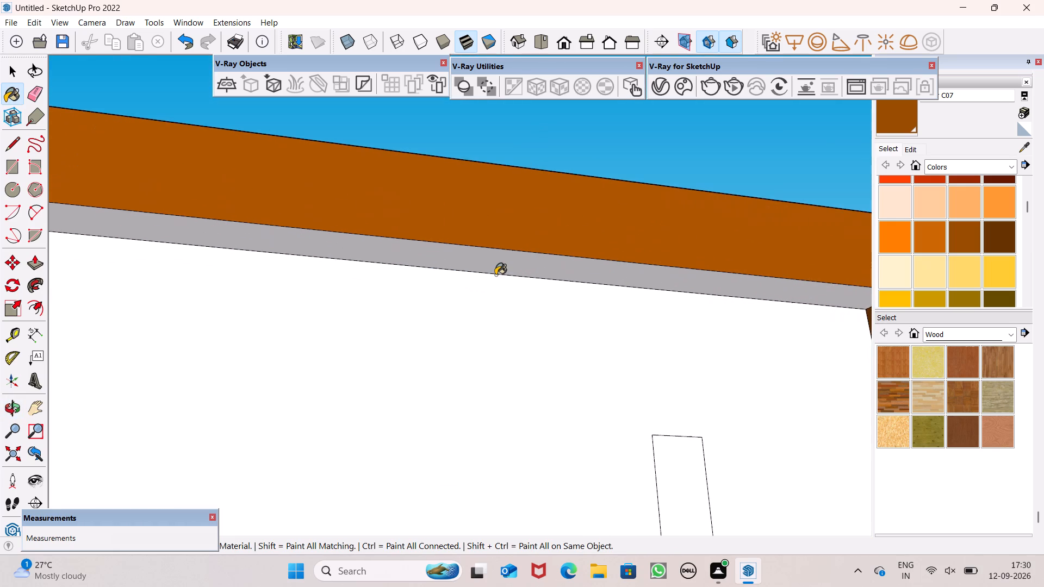
{"action": "scroll", "coordinate": [498, 268], "scroll_direction": "up", "scroll_amount": 5}
{"action": "left_click", "coordinate": [501, 246]}
{"action": "scroll", "coordinate": [556, 348], "scroll_direction": "down", "scroll_amount": 7}
{"action": "scroll", "coordinate": [597, 296], "scroll_direction": "down", "scroll_amount": 3}
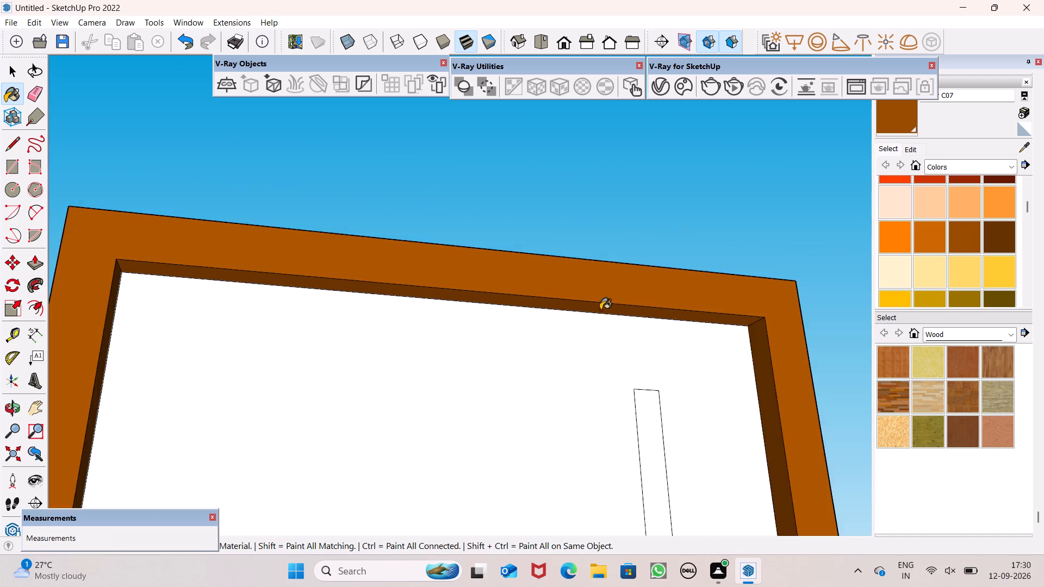
{"action": "scroll", "coordinate": [600, 310], "scroll_direction": "down", "scroll_amount": 20}
{"action": "key", "text": "space"}
Paint the recessed door panel areas above and below the horizontal bands with Wood Cherry Original.
{"action": "scroll", "coordinate": [656, 371], "scroll_direction": "up", "scroll_amount": 1}
{"action": "middle_click_drag", "start_coordinate": [656, 371], "coordinate": [643, 451]}
{"action": "scroll", "coordinate": [656, 377], "scroll_direction": "down", "scroll_amount": 1}
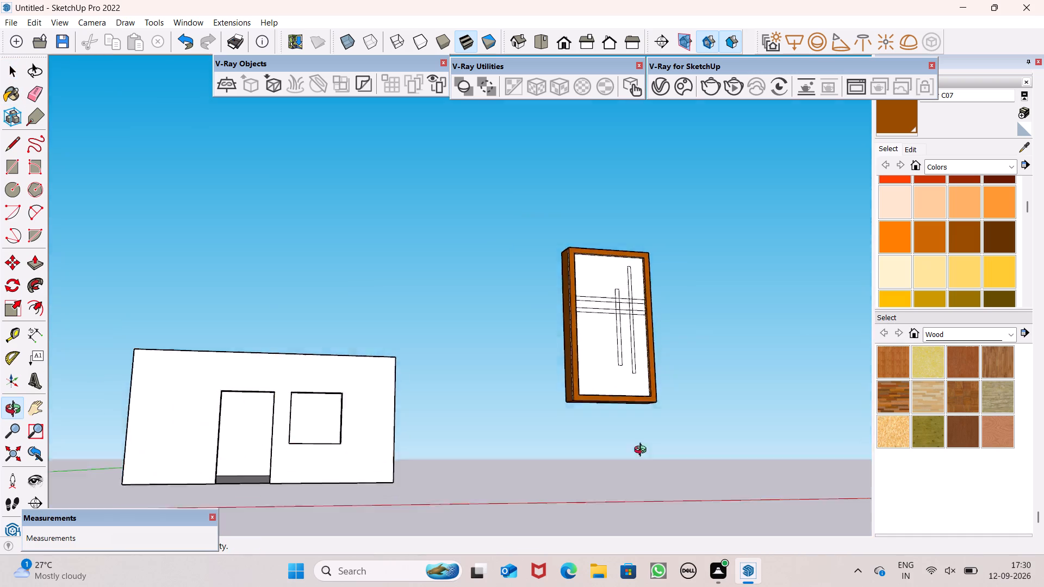
{"action": "middle_click_drag", "start_coordinate": [643, 451], "coordinate": [537, 547]}
{"action": "scroll", "coordinate": [652, 492], "scroll_direction": "up", "scroll_amount": 7}
{"action": "scroll", "coordinate": [606, 365], "scroll_direction": "down", "scroll_amount": 2}
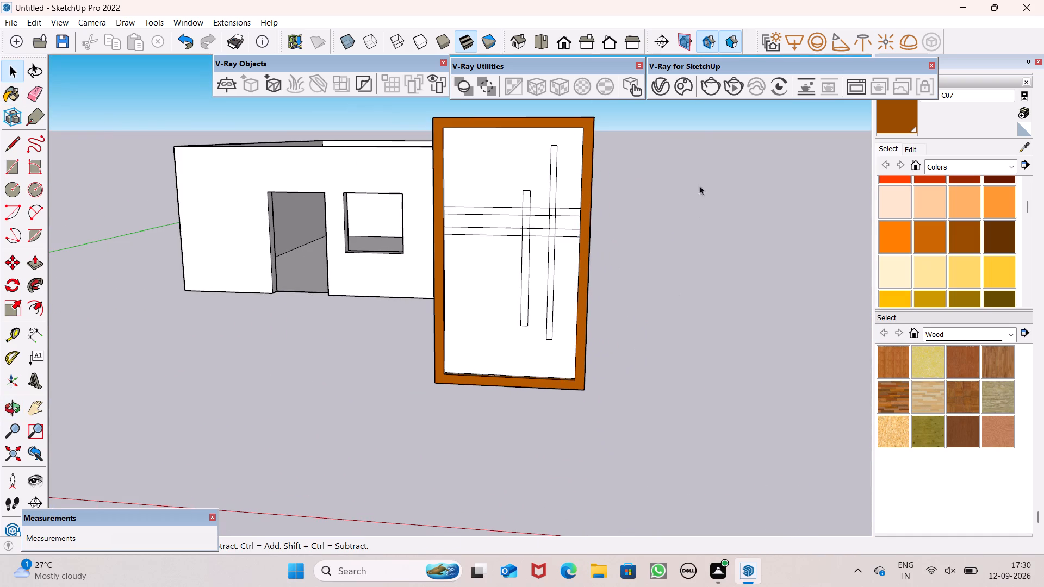
{"action": "left_click", "coordinate": [963, 368]}
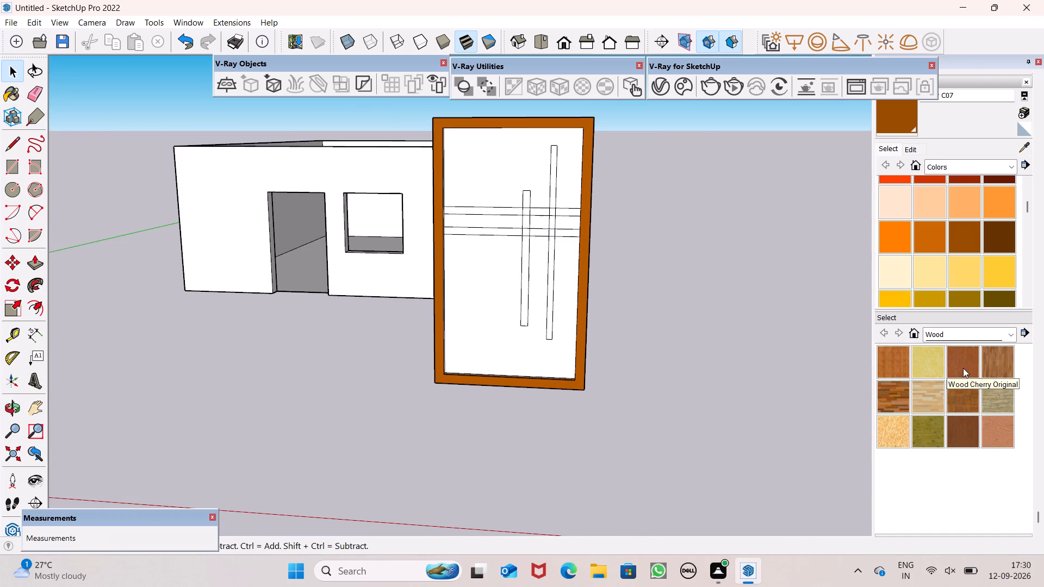
{"action": "left_click", "coordinate": [552, 333]}
{"action": "left_click", "coordinate": [563, 334]}
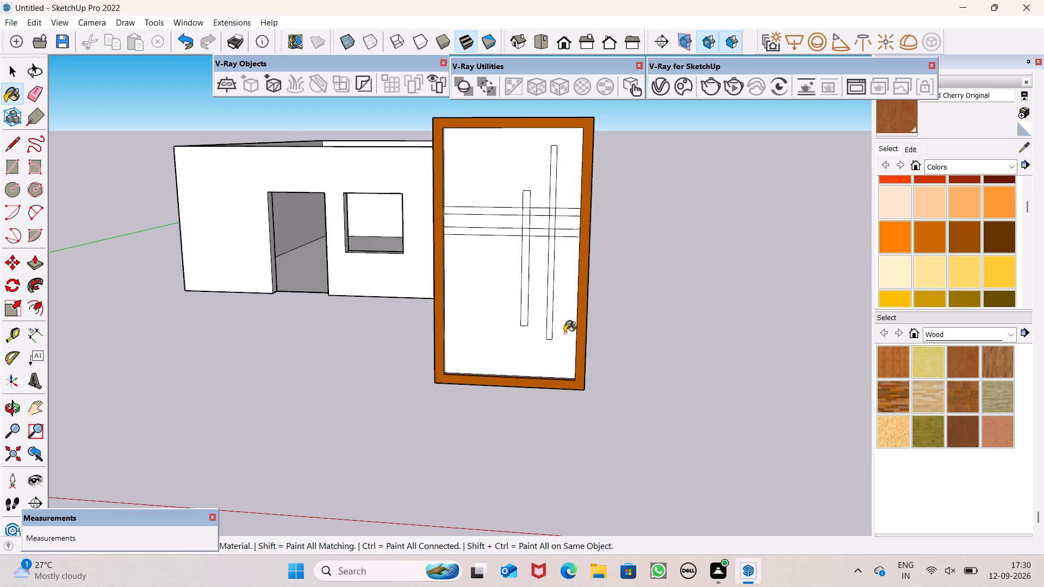
{"action": "left_click", "coordinate": [504, 174]}
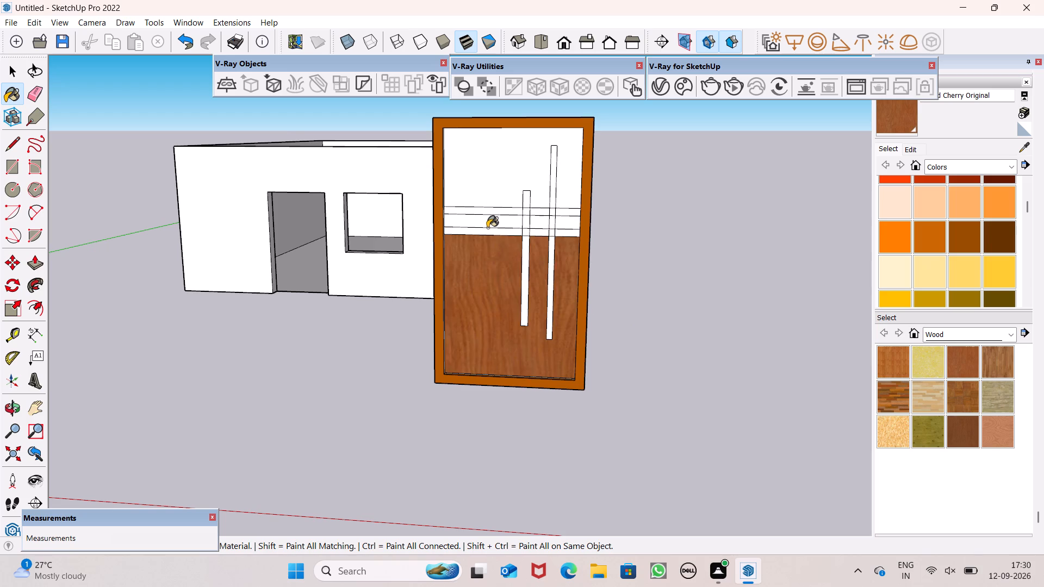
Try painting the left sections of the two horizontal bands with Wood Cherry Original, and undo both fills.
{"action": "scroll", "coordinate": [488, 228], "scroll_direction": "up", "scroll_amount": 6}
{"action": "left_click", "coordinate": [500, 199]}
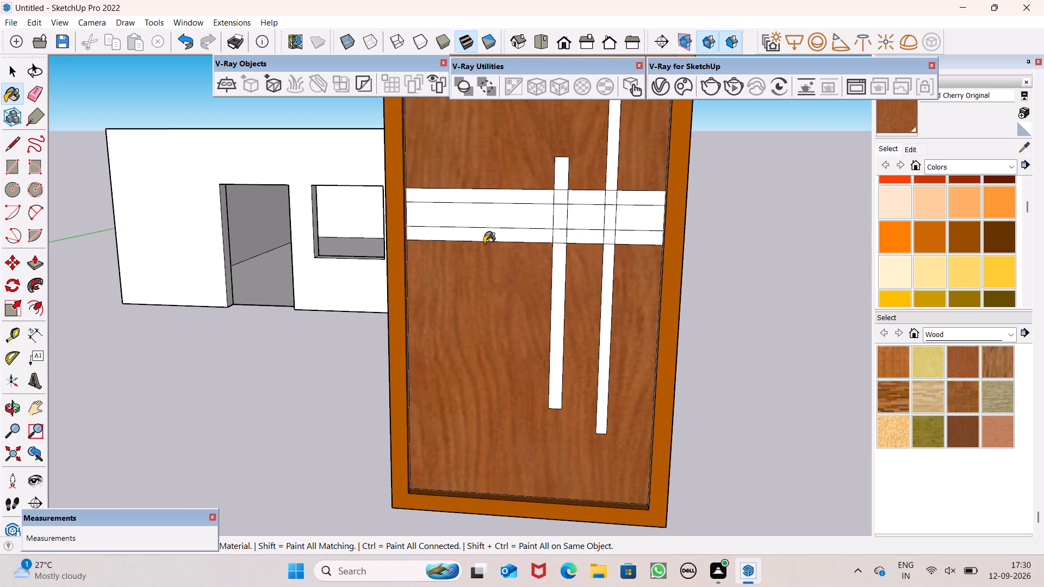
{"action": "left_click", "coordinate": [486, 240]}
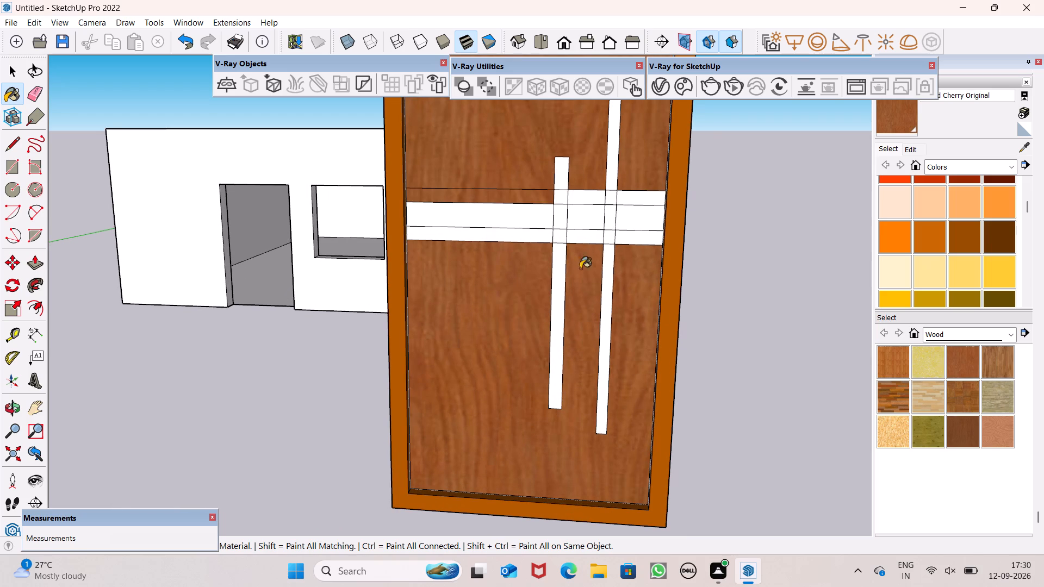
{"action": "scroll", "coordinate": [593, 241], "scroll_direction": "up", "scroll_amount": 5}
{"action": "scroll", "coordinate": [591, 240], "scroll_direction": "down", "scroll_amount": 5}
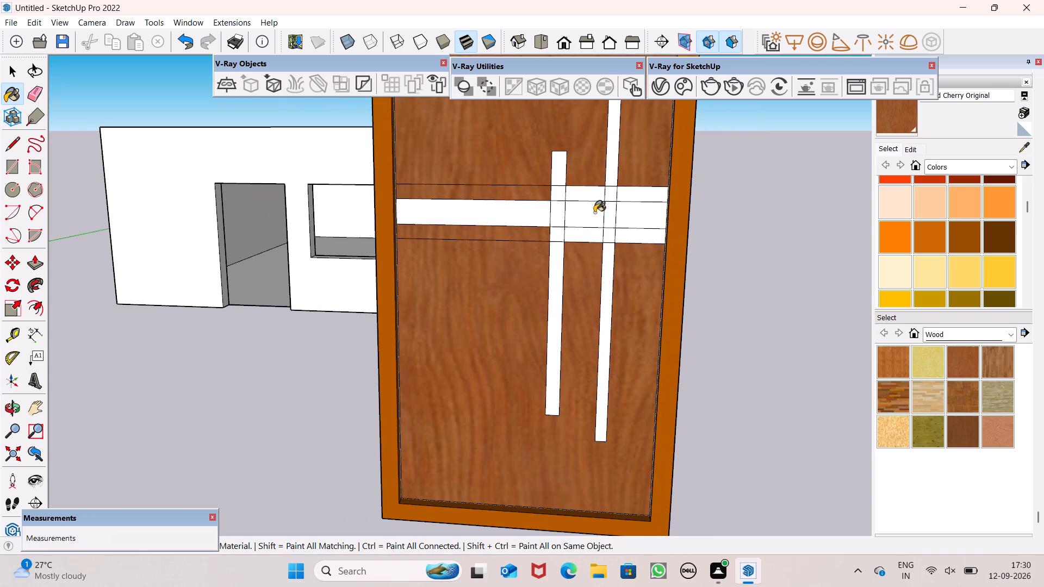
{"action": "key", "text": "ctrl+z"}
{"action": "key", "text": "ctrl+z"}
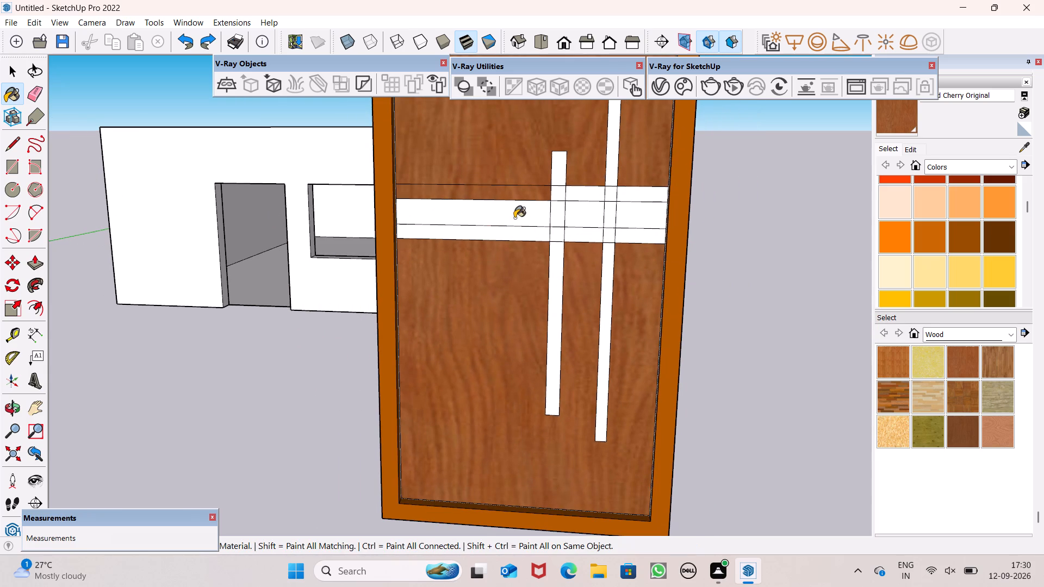
Paint the three panel sections between the two horizontal bands with Wood Cherry Original.
{"action": "left_click", "coordinate": [516, 215]}
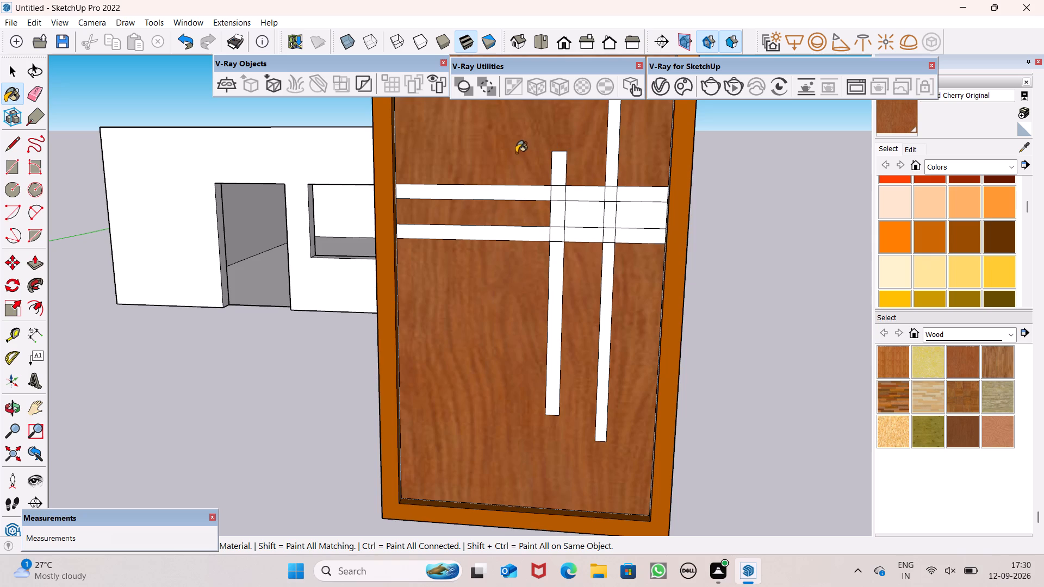
{"action": "scroll", "coordinate": [568, 226], "scroll_direction": "up", "scroll_amount": 4}
{"action": "left_click", "coordinate": [576, 217]}
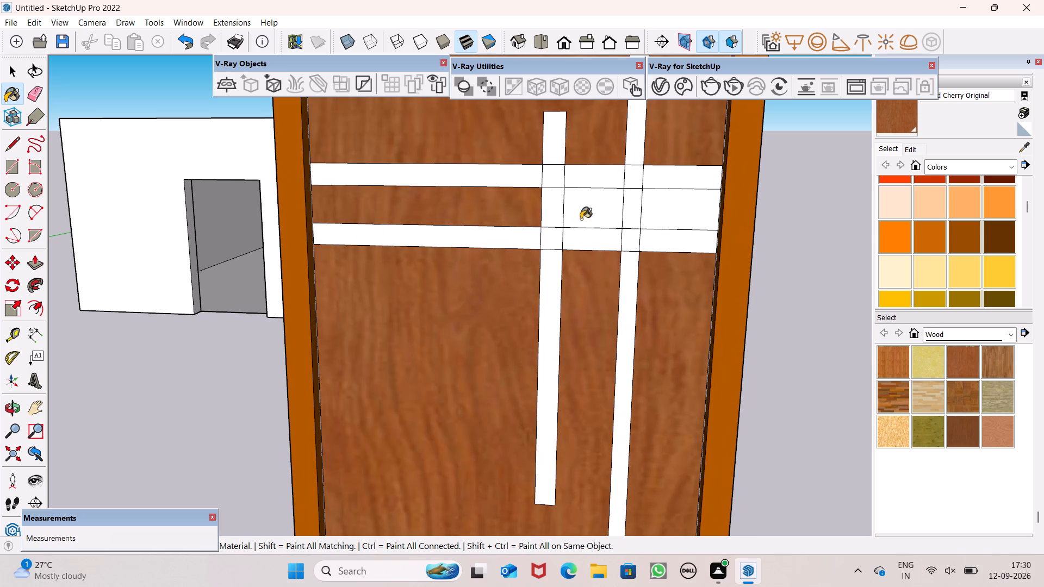
{"action": "left_click", "coordinate": [692, 222]}
{"action": "scroll", "coordinate": [733, 197], "scroll_direction": "down", "scroll_amount": 3}
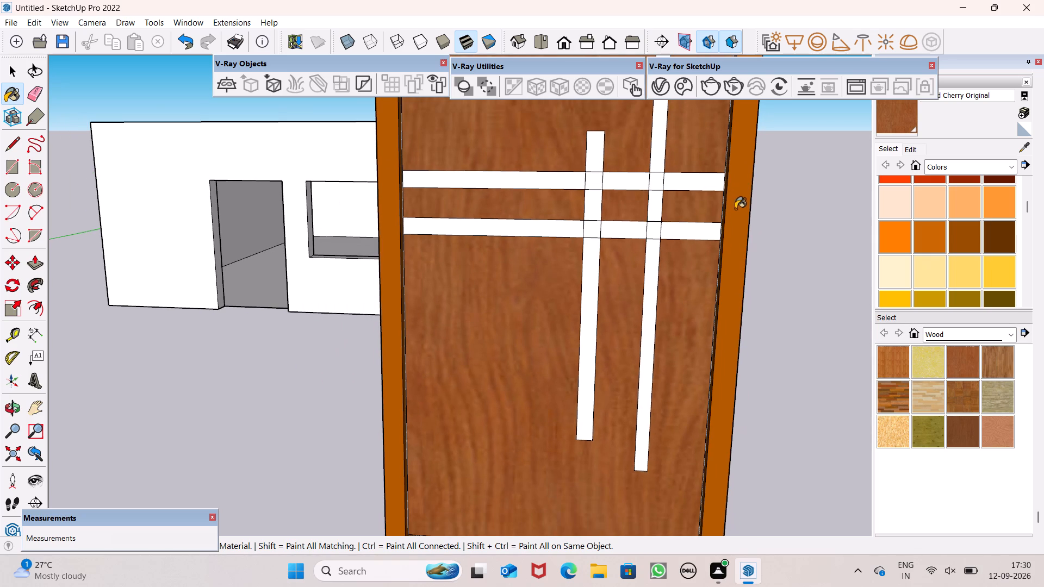
{"action": "scroll", "coordinate": [746, 220], "scroll_direction": "down", "scroll_amount": 2}
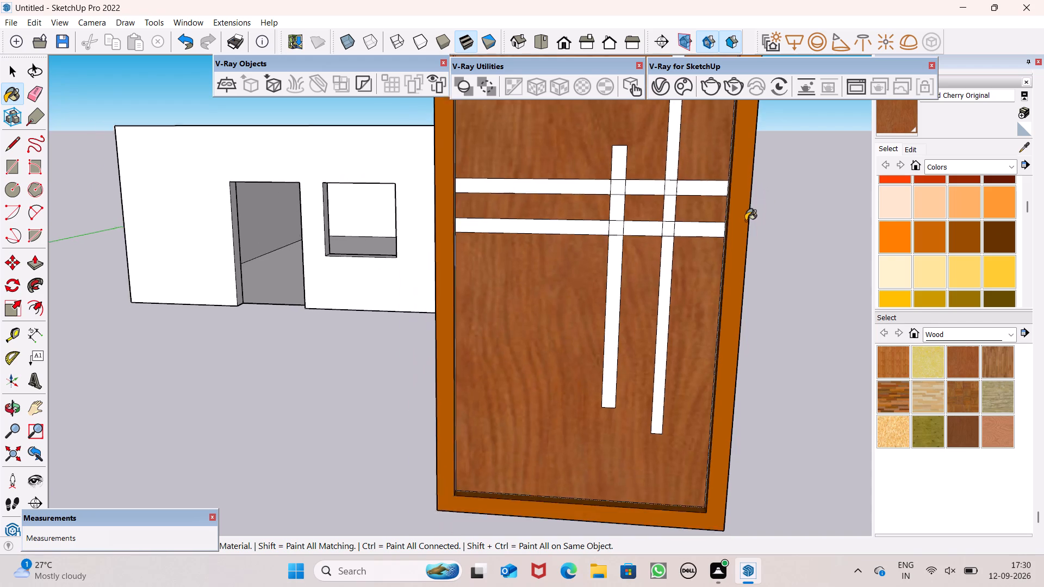
{"action": "scroll", "coordinate": [745, 221], "scroll_direction": "down", "scroll_amount": 9}
{"action": "key", "text": "space"}
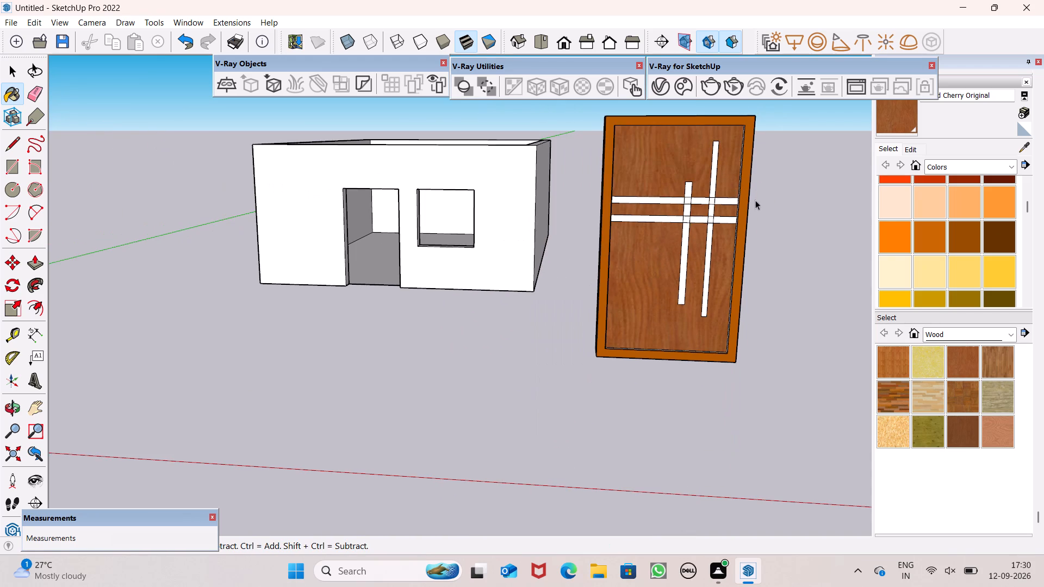
{"action": "key", "text": "space"}
Erase the four edges where the longer vertical band crosses the upper horizontal band.
{"action": "scroll", "coordinate": [719, 210], "scroll_direction": "up", "scroll_amount": 3}
{"action": "scroll", "coordinate": [732, 168], "scroll_direction": "up", "scroll_amount": 1}
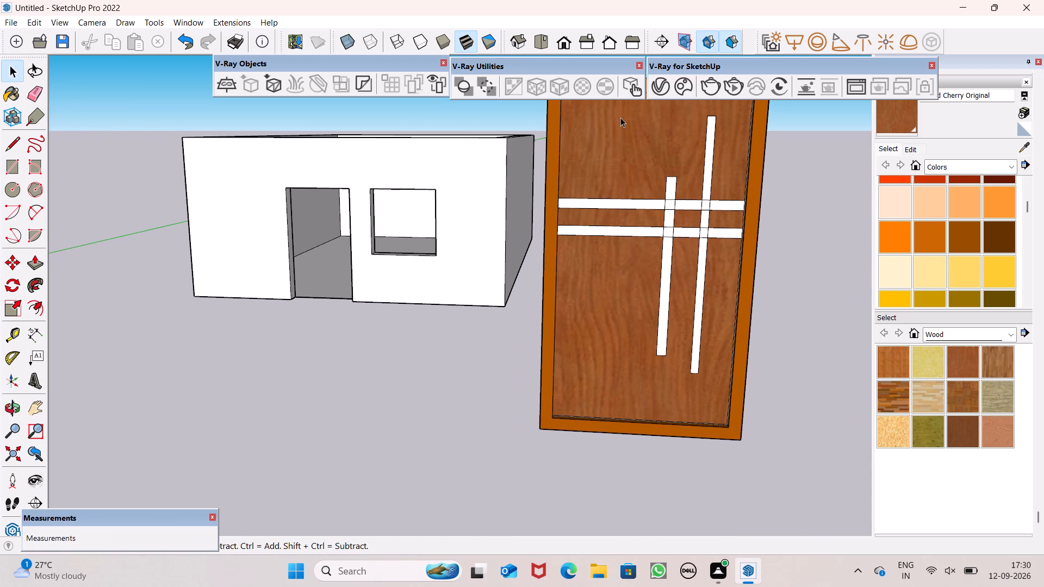
{"action": "left_click", "coordinate": [37, 104]}
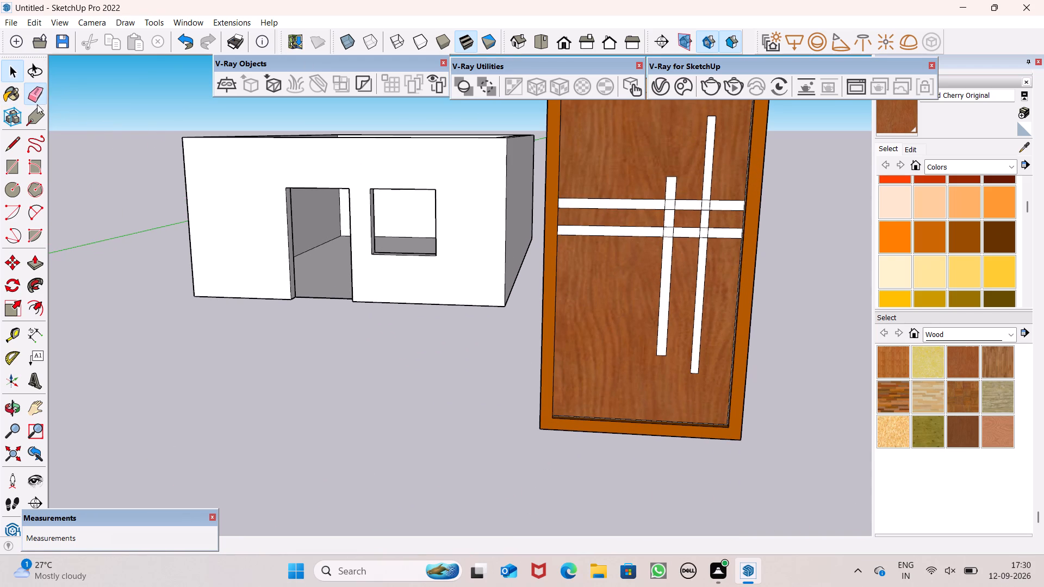
{"action": "scroll", "coordinate": [725, 218], "scroll_direction": "up", "scroll_amount": 6}
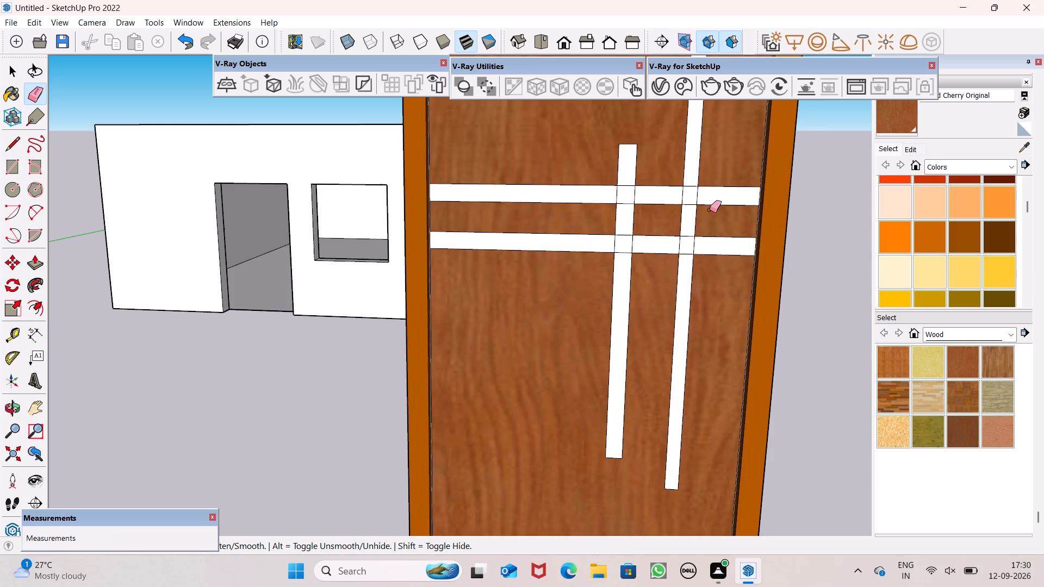
{"action": "scroll", "coordinate": [710, 210], "scroll_direction": "up", "scroll_amount": 8}
{"action": "left_click", "coordinate": [674, 161]}
{"action": "left_click_drag", "start_coordinate": [672, 158], "coordinate": [666, 196]}
{"action": "left_click_drag", "start_coordinate": [666, 196], "coordinate": [666, 204]}
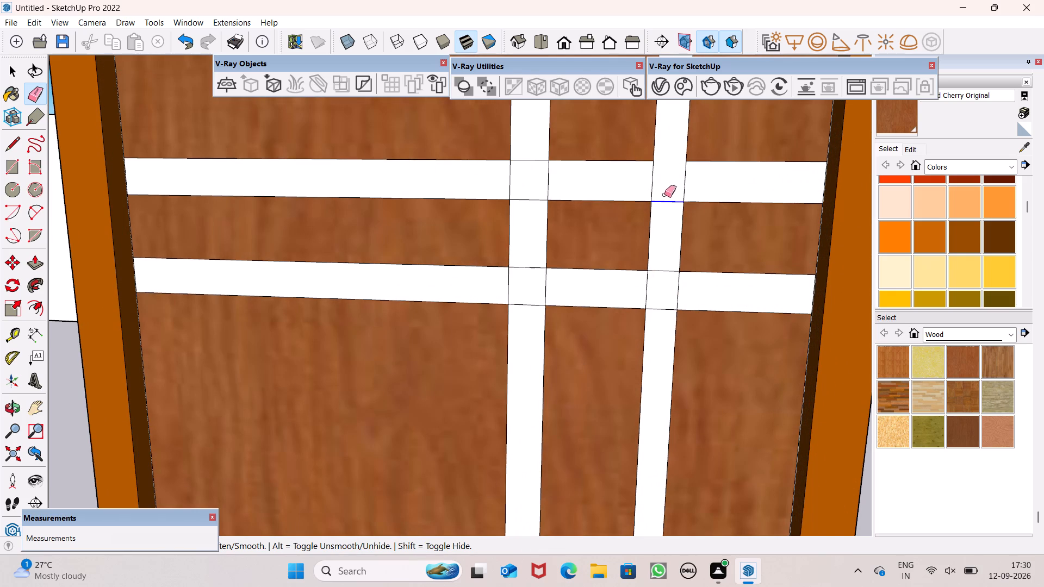
{"action": "left_click_drag", "start_coordinate": [643, 184], "coordinate": [698, 179]}
Erase the shorter vertical band's side edges at the upper crossing and the cross lines over it at both horizontal bands.
{"action": "left_click_drag", "start_coordinate": [565, 178], "coordinate": [556, 179]}
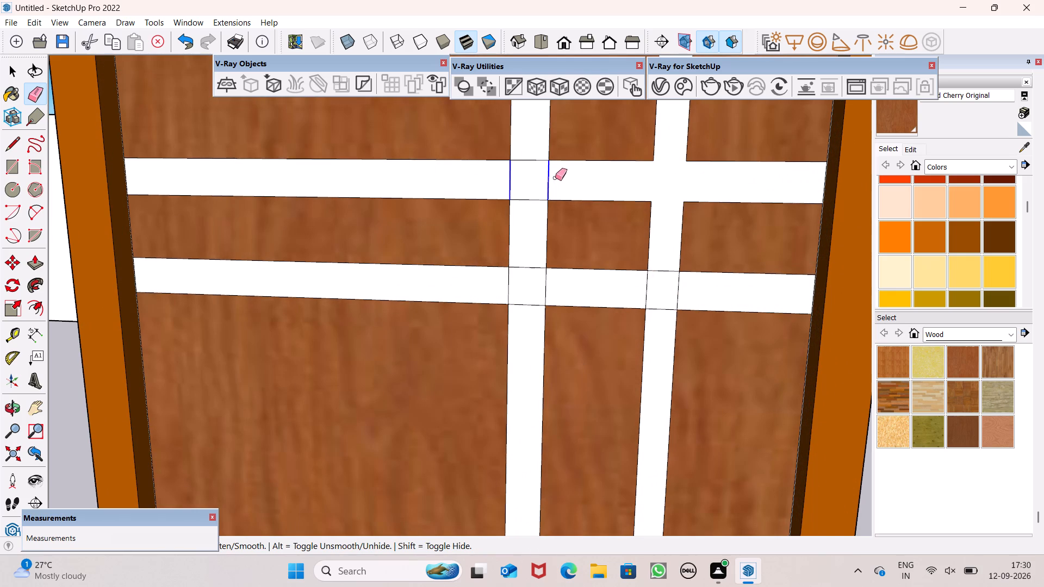
{"action": "left_click_drag", "start_coordinate": [533, 157], "coordinate": [521, 282]}
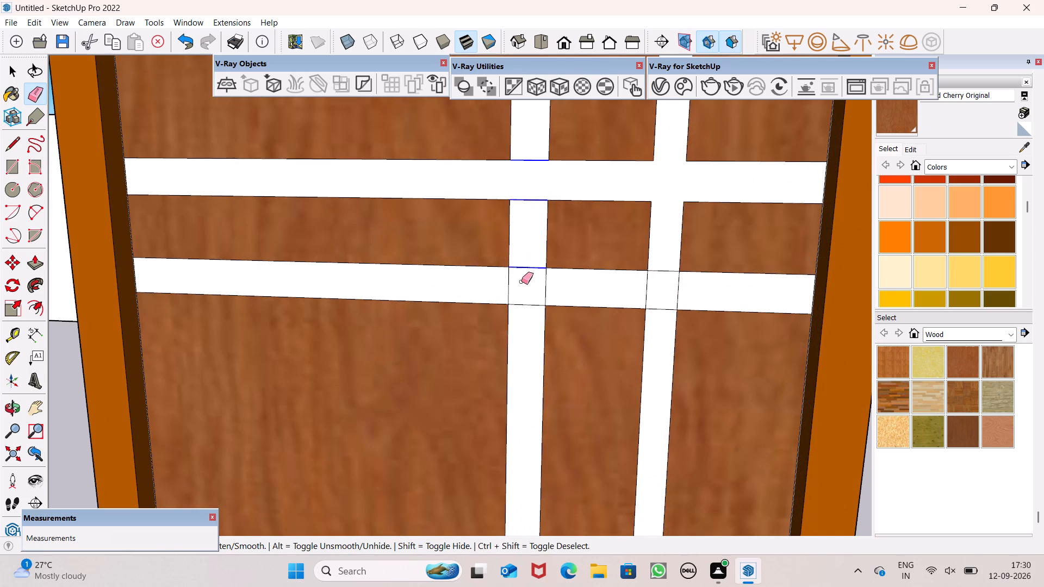
{"action": "left_click_drag", "start_coordinate": [521, 282], "coordinate": [519, 315]}
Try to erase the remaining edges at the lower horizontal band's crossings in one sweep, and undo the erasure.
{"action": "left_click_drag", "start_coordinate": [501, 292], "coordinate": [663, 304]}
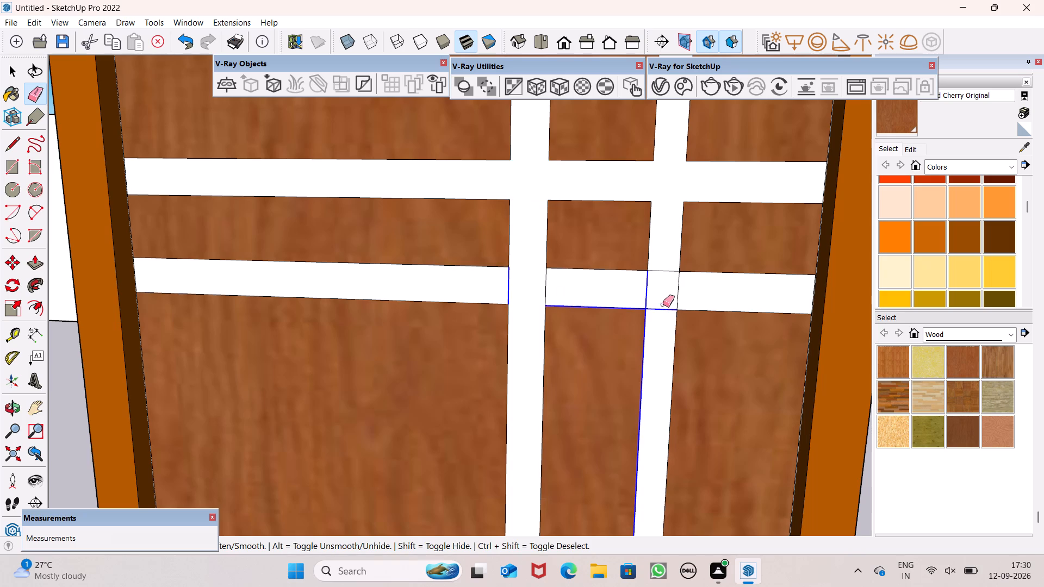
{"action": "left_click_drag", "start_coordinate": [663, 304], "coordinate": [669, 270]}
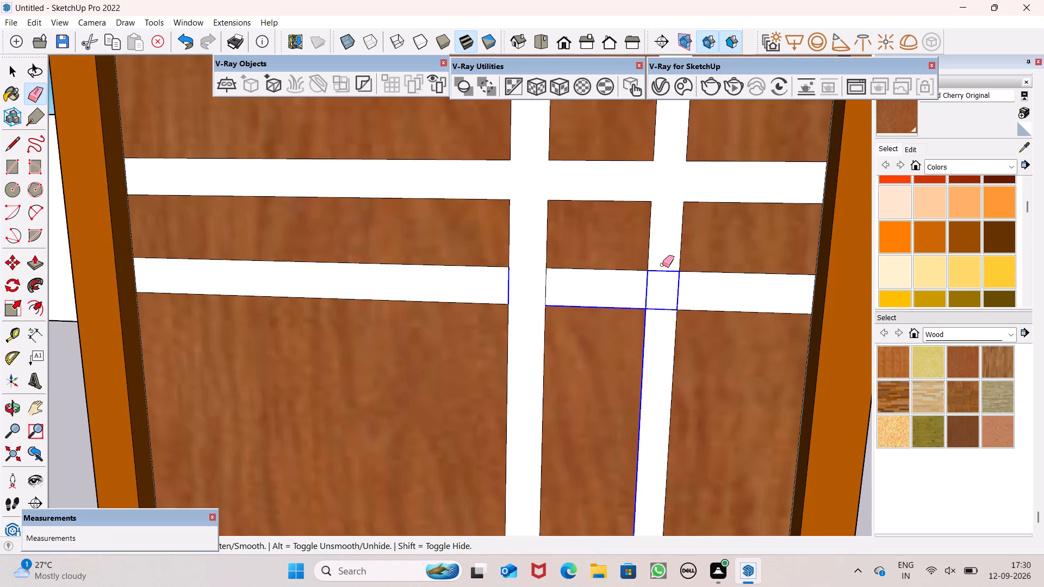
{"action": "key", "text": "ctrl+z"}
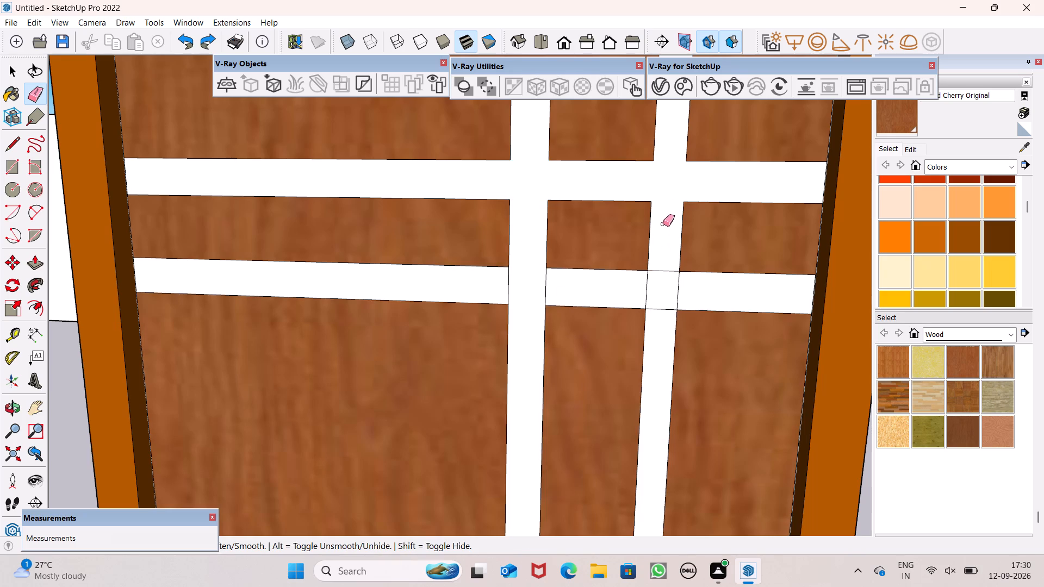
Erase the remaining edges where the lower horizontal band crosses both vertical bands.
{"action": "left_click_drag", "start_coordinate": [696, 283], "coordinate": [663, 265]}
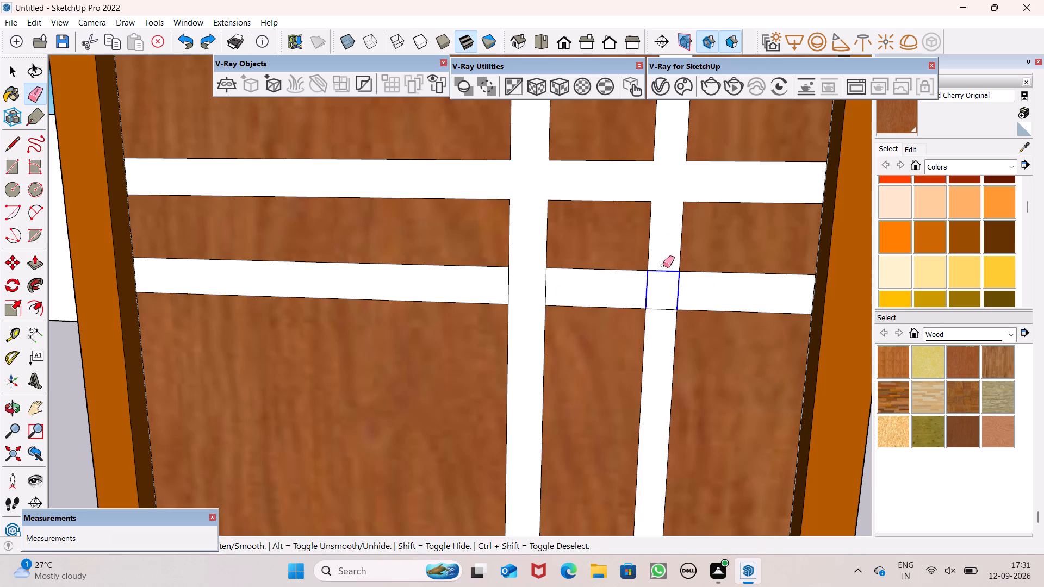
{"action": "left_click_drag", "start_coordinate": [663, 265], "coordinate": [656, 313]}
{"action": "scroll", "coordinate": [720, 208], "scroll_direction": "down", "scroll_amount": 8}
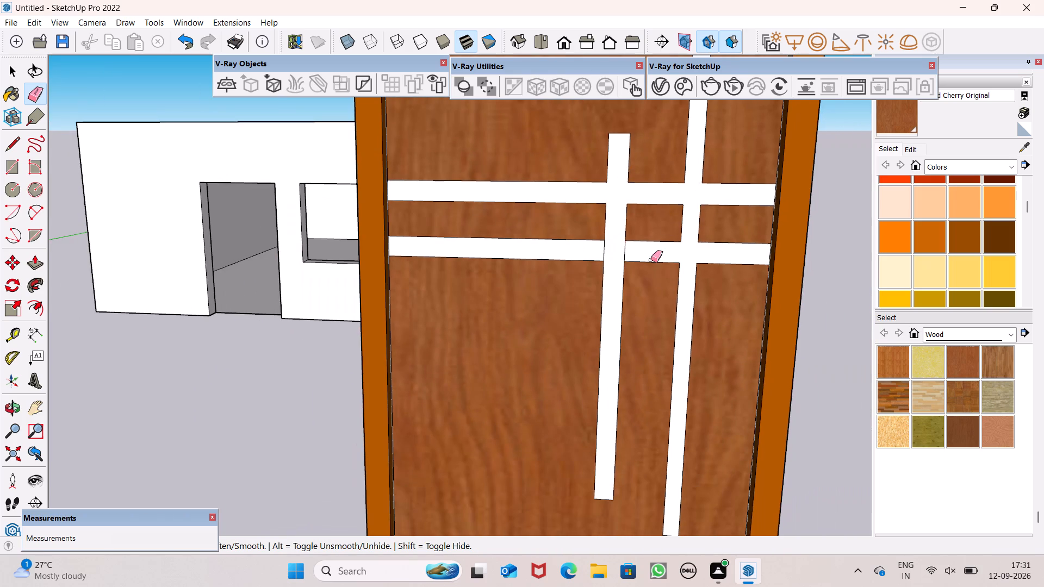
{"action": "scroll", "coordinate": [630, 255], "scroll_direction": "up", "scroll_amount": 7}
{"action": "left_click_drag", "start_coordinate": [633, 238], "coordinate": [649, 245]}
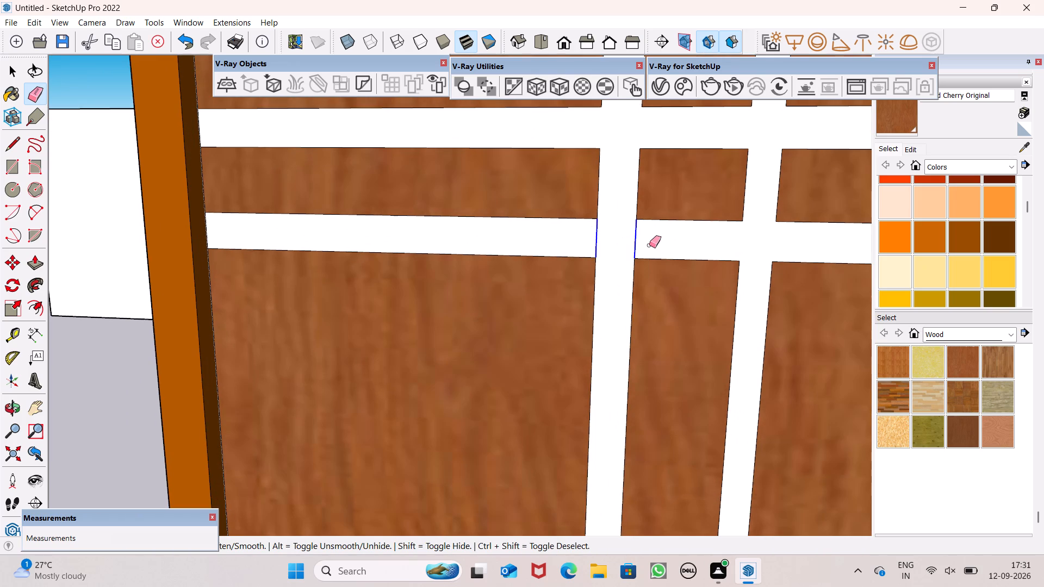
{"action": "left_click_drag", "start_coordinate": [649, 245], "coordinate": [651, 246]}
{"action": "key", "text": "space"}
{"action": "key", "text": "space"}
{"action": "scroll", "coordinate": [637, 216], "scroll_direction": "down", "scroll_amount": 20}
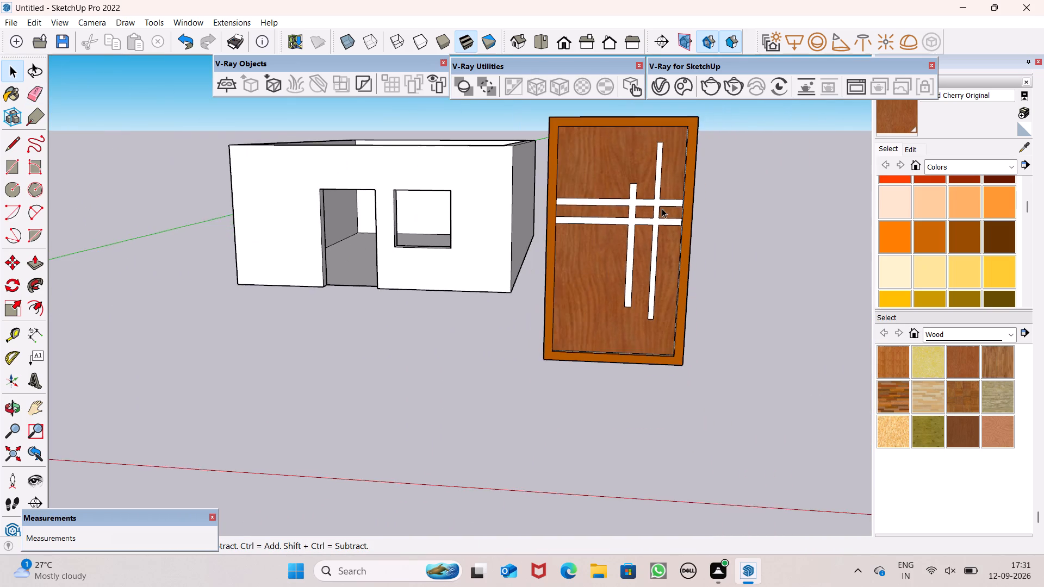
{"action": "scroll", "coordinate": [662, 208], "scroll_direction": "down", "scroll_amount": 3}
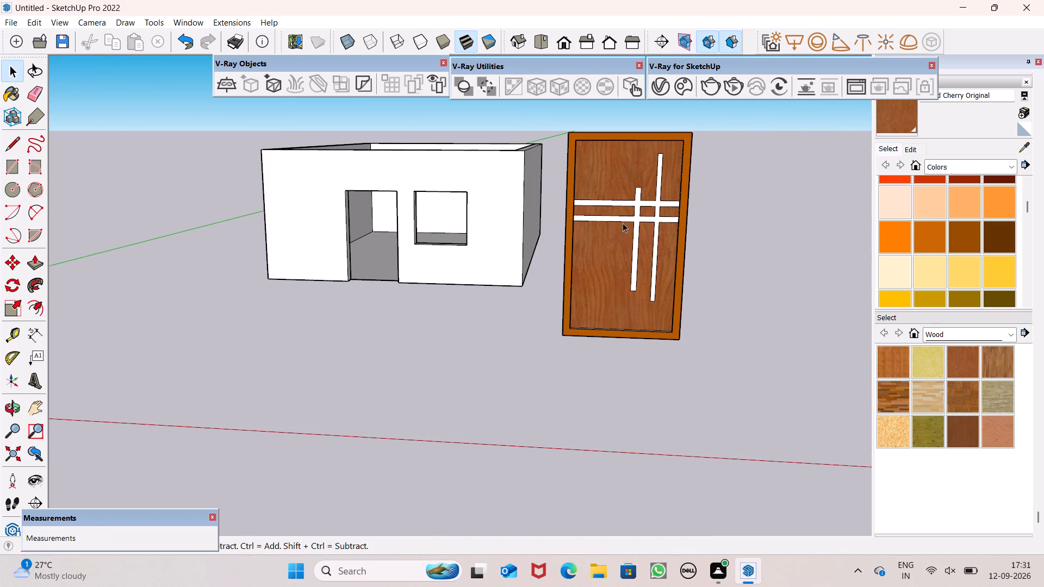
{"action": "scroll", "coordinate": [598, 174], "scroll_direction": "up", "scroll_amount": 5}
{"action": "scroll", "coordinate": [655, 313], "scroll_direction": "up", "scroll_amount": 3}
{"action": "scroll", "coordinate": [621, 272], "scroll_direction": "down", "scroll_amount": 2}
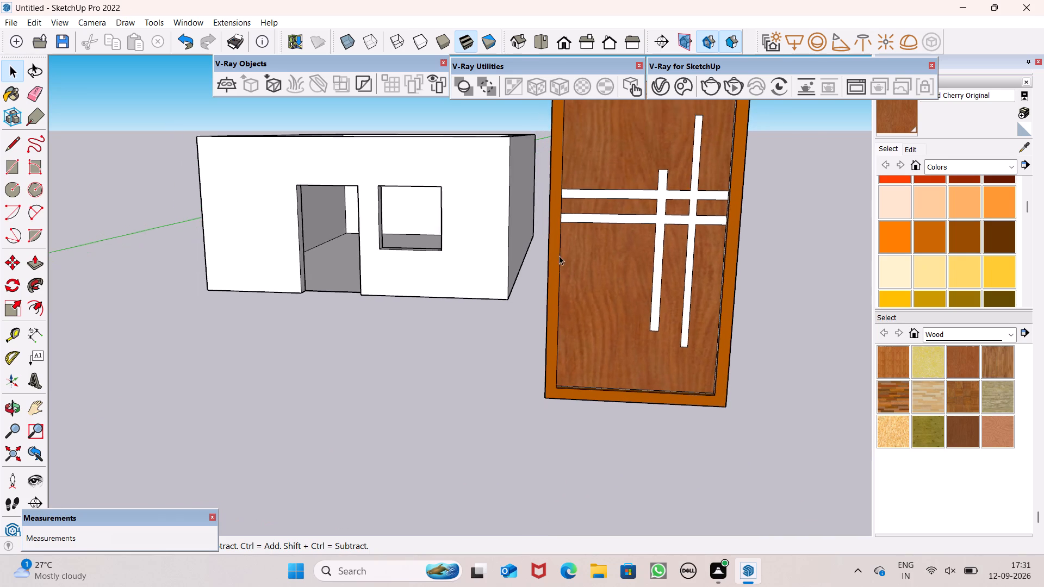
Draw a small circle for a door knob on the wood panel, just below the lower horizontal band beside the left frame member.
{"action": "scroll", "coordinate": [564, 271], "scroll_direction": "up", "scroll_amount": 3}
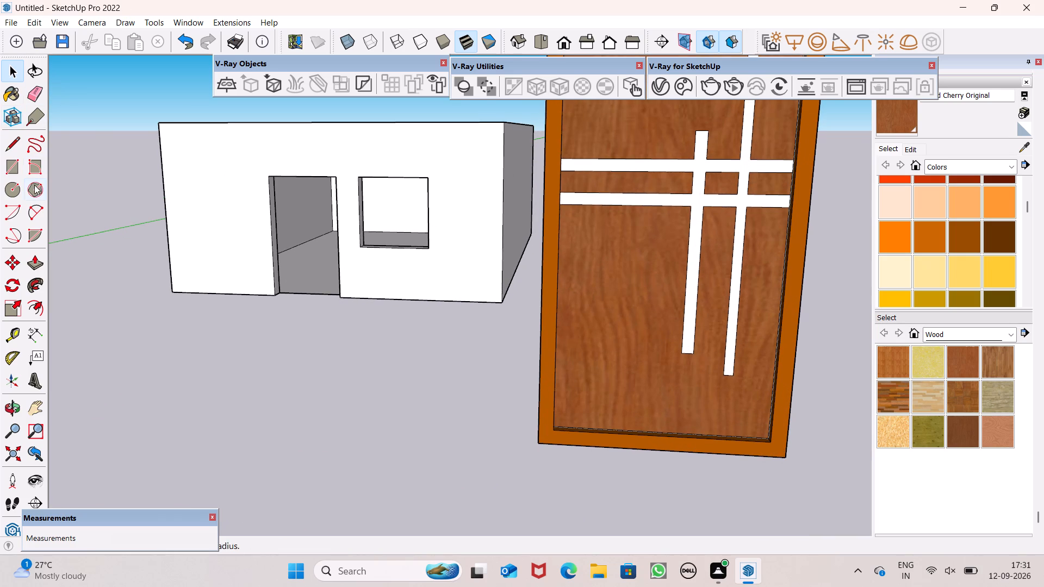
{"action": "left_click", "coordinate": [14, 192]}
{"action": "scroll", "coordinate": [586, 297], "scroll_direction": "up", "scroll_amount": 3}
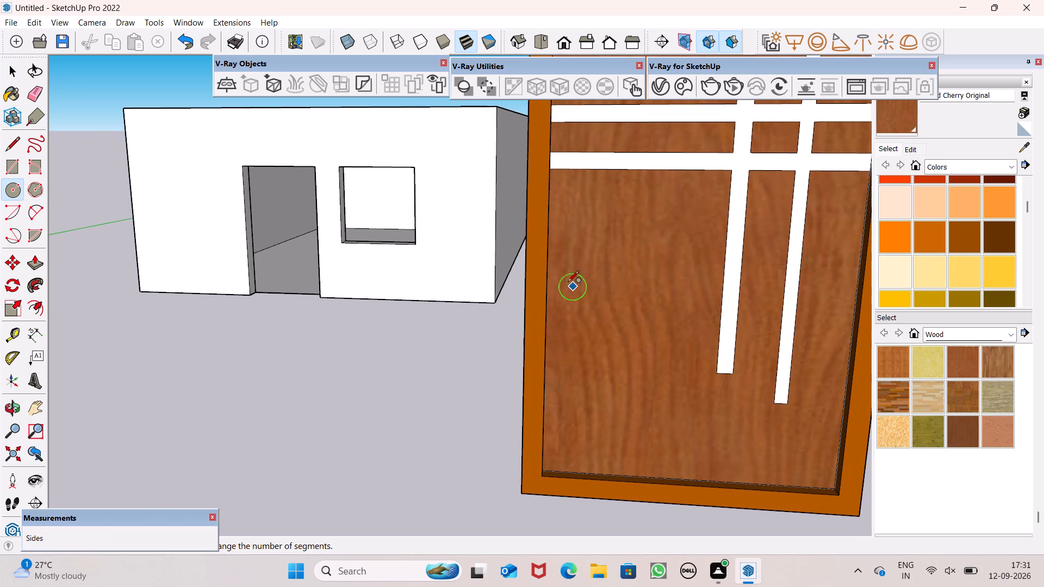
{"action": "scroll", "coordinate": [637, 271], "scroll_direction": "down", "scroll_amount": 12}
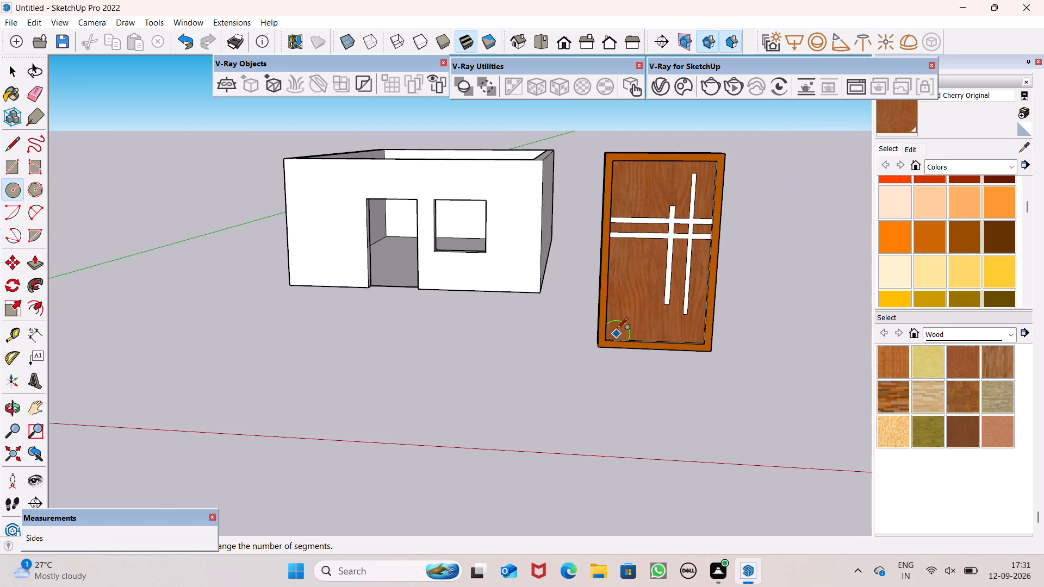
{"action": "scroll", "coordinate": [620, 316], "scroll_direction": "up", "scroll_amount": 1}
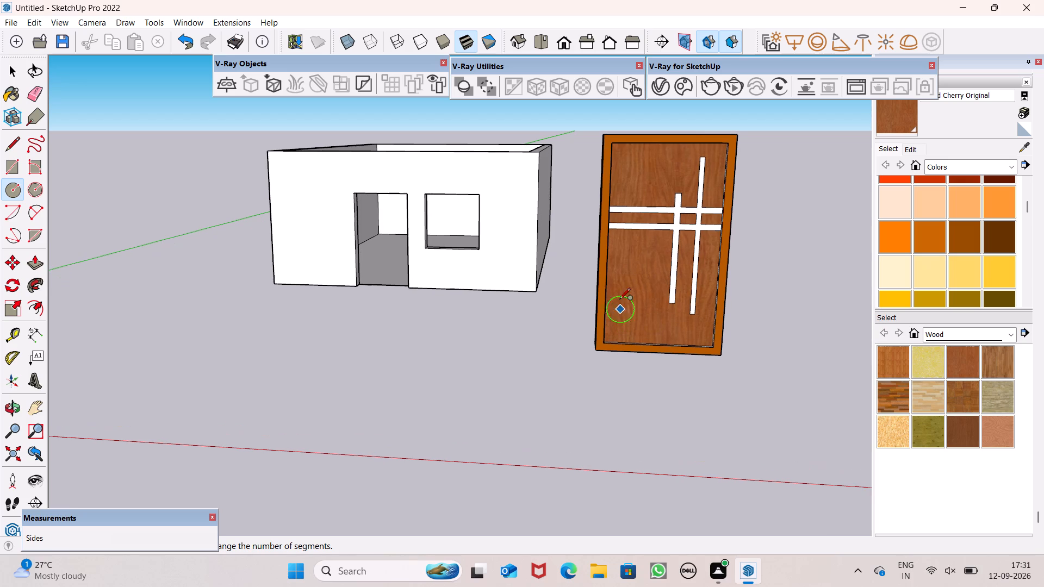
{"action": "scroll", "coordinate": [622, 258], "scroll_direction": "up", "scroll_amount": 4}
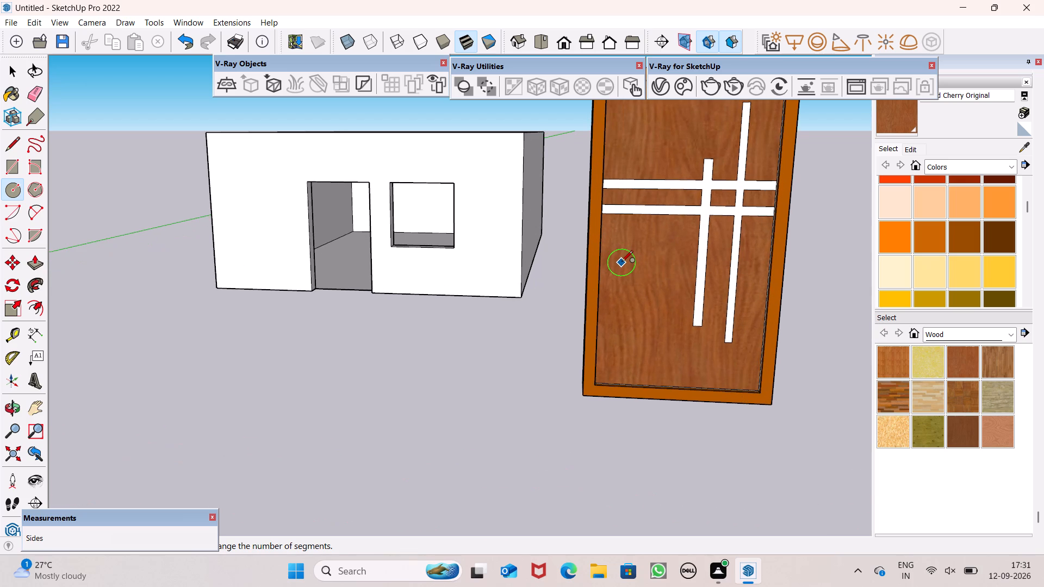
{"action": "left_click", "coordinate": [622, 263]}
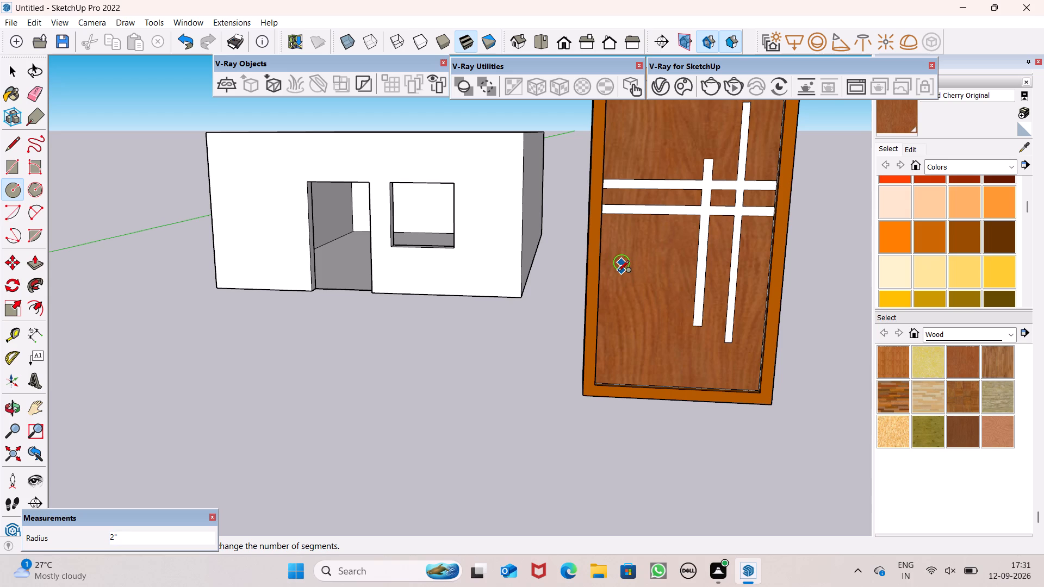
{"action": "left_click", "coordinate": [618, 272]}
{"action": "key", "text": "space"}
{"action": "key", "text": "space"}
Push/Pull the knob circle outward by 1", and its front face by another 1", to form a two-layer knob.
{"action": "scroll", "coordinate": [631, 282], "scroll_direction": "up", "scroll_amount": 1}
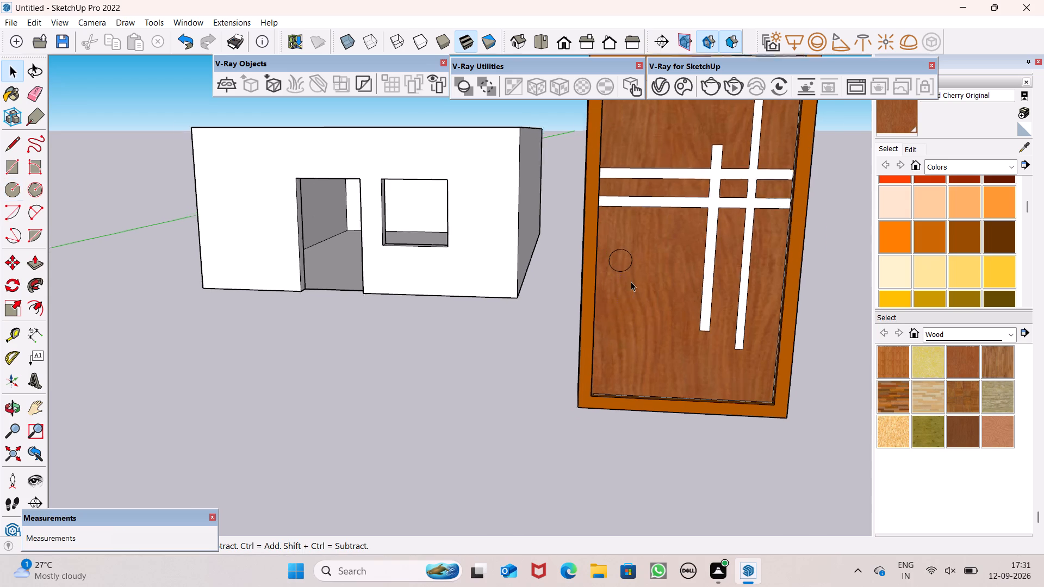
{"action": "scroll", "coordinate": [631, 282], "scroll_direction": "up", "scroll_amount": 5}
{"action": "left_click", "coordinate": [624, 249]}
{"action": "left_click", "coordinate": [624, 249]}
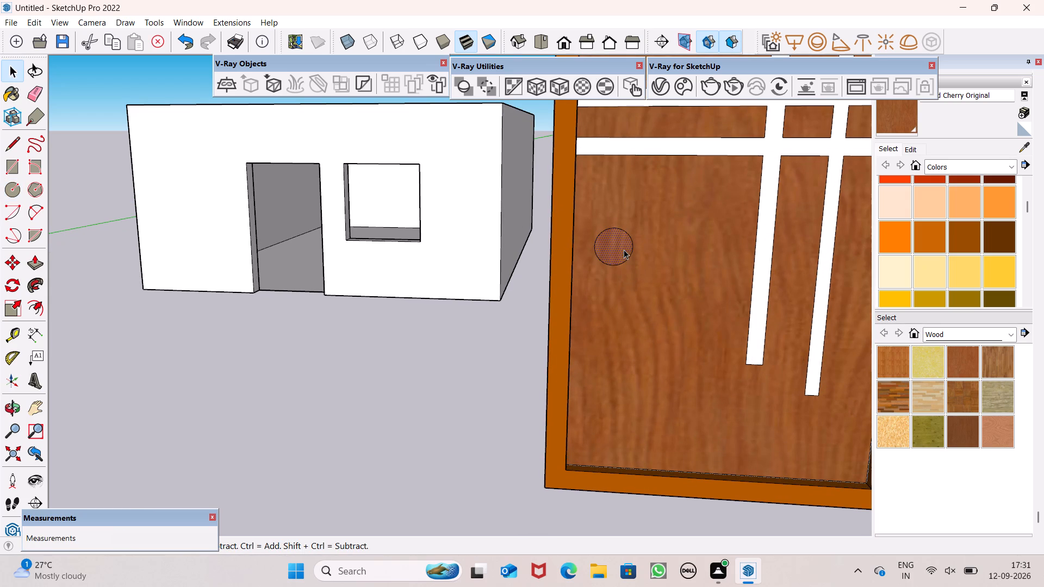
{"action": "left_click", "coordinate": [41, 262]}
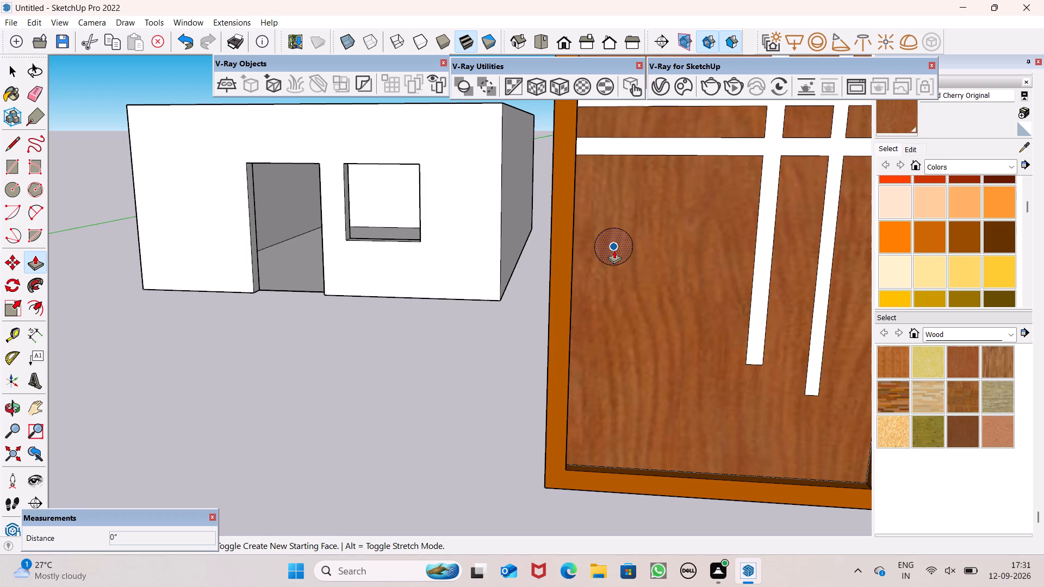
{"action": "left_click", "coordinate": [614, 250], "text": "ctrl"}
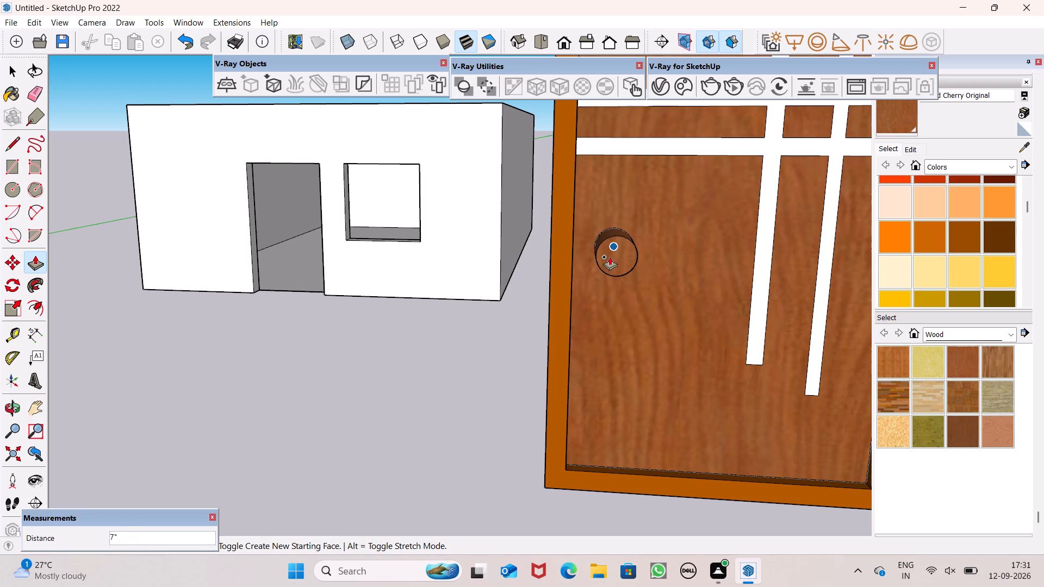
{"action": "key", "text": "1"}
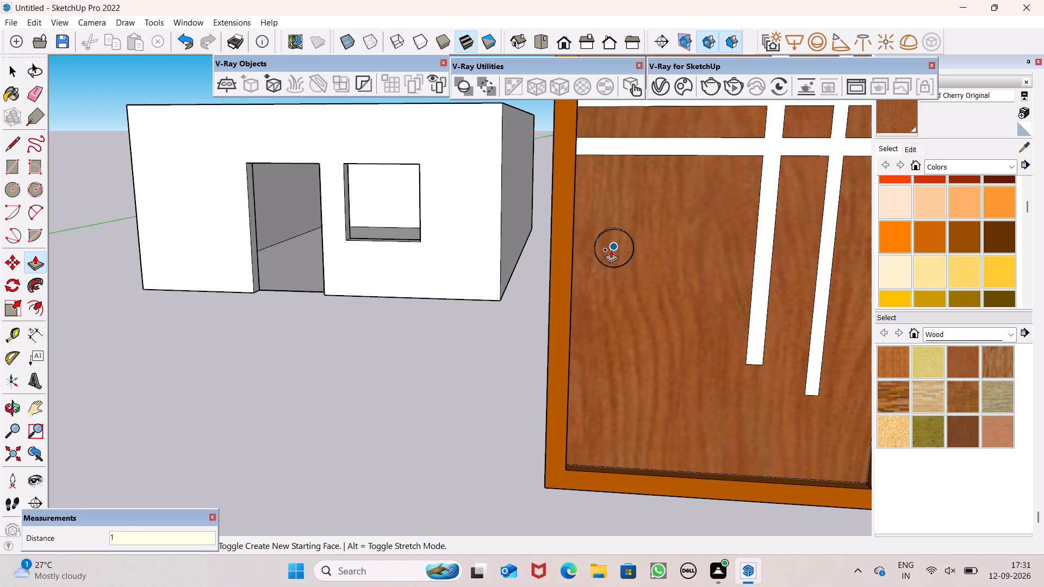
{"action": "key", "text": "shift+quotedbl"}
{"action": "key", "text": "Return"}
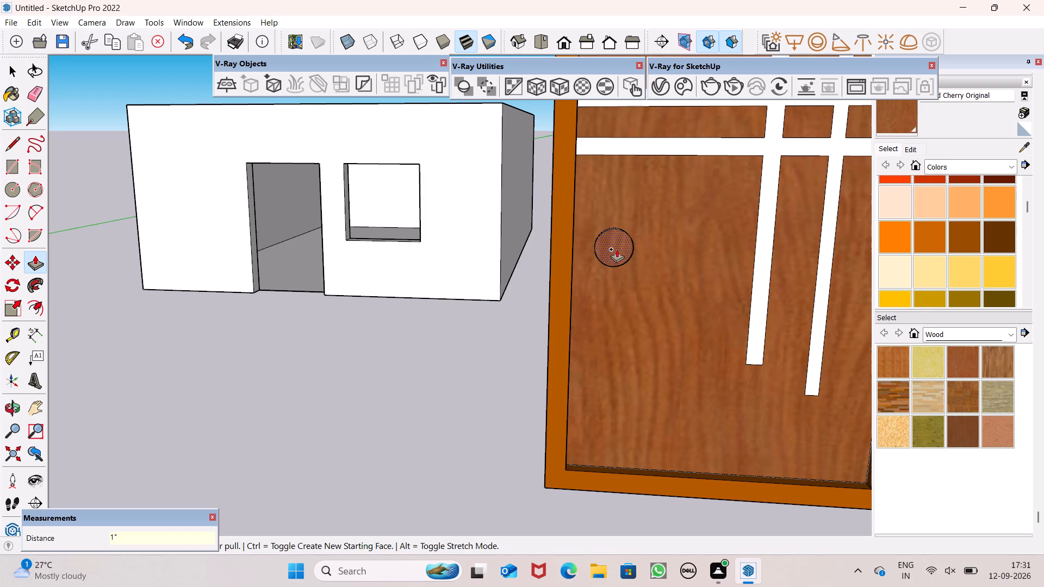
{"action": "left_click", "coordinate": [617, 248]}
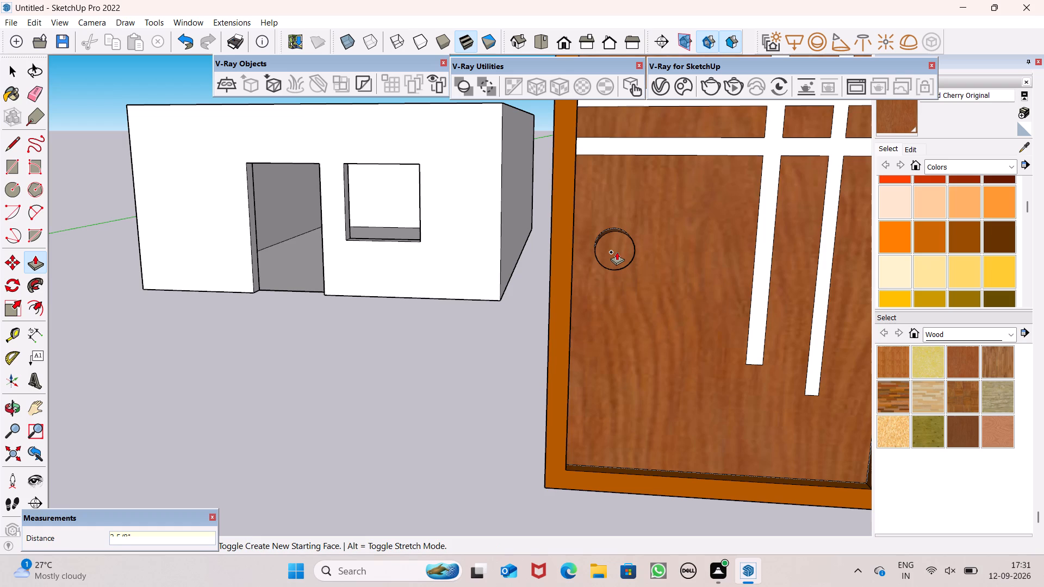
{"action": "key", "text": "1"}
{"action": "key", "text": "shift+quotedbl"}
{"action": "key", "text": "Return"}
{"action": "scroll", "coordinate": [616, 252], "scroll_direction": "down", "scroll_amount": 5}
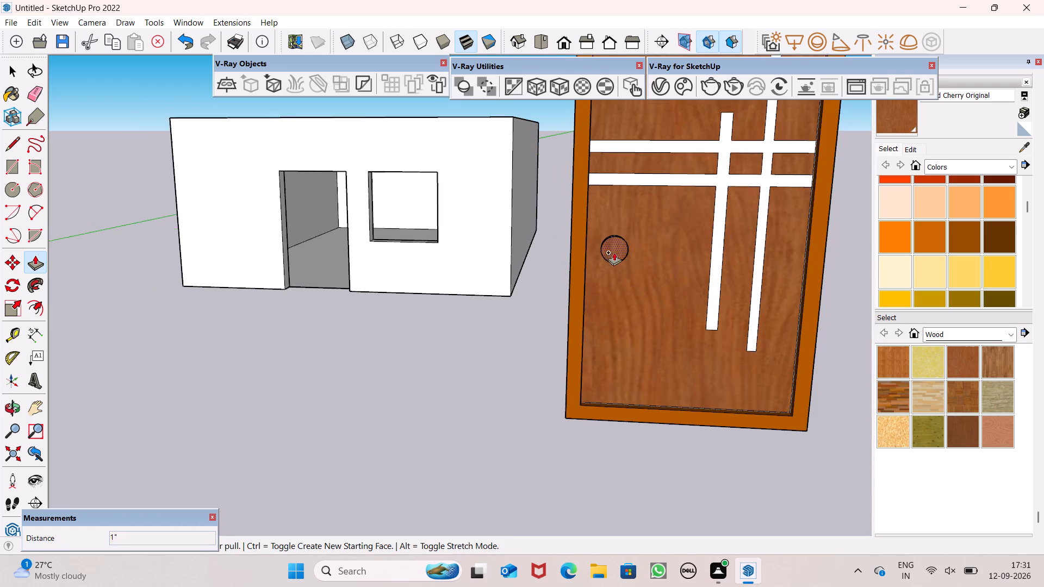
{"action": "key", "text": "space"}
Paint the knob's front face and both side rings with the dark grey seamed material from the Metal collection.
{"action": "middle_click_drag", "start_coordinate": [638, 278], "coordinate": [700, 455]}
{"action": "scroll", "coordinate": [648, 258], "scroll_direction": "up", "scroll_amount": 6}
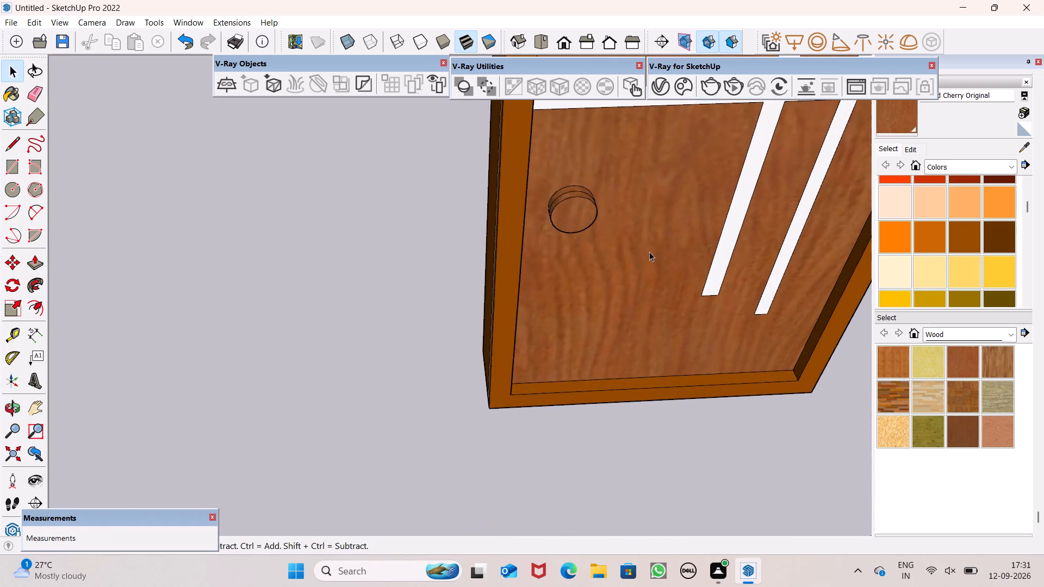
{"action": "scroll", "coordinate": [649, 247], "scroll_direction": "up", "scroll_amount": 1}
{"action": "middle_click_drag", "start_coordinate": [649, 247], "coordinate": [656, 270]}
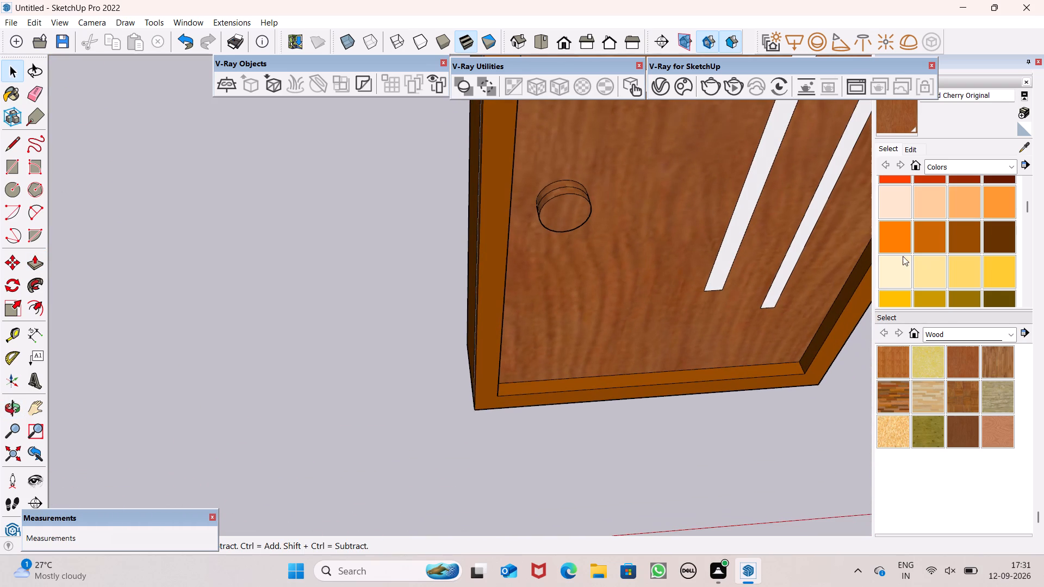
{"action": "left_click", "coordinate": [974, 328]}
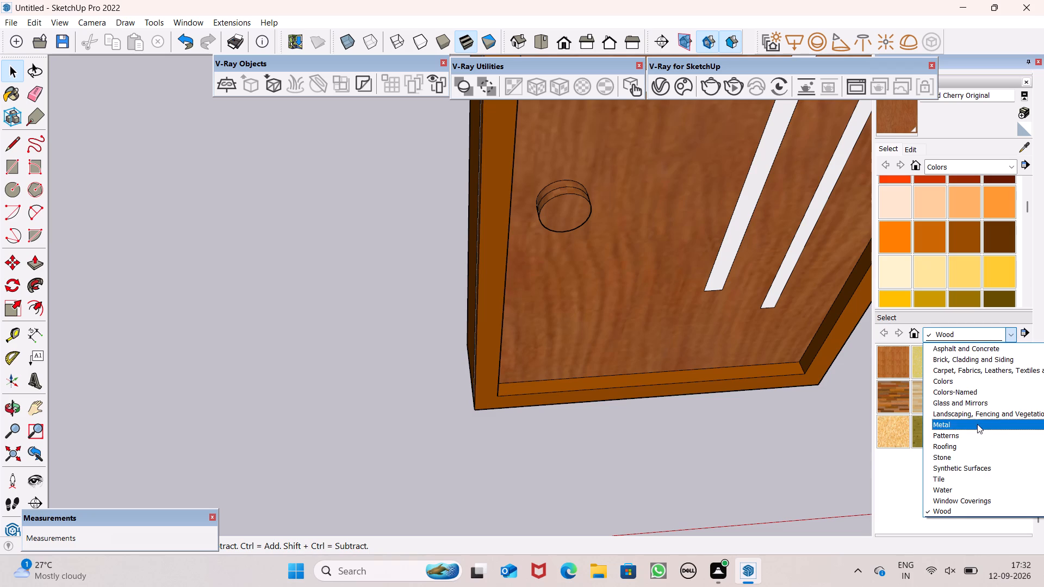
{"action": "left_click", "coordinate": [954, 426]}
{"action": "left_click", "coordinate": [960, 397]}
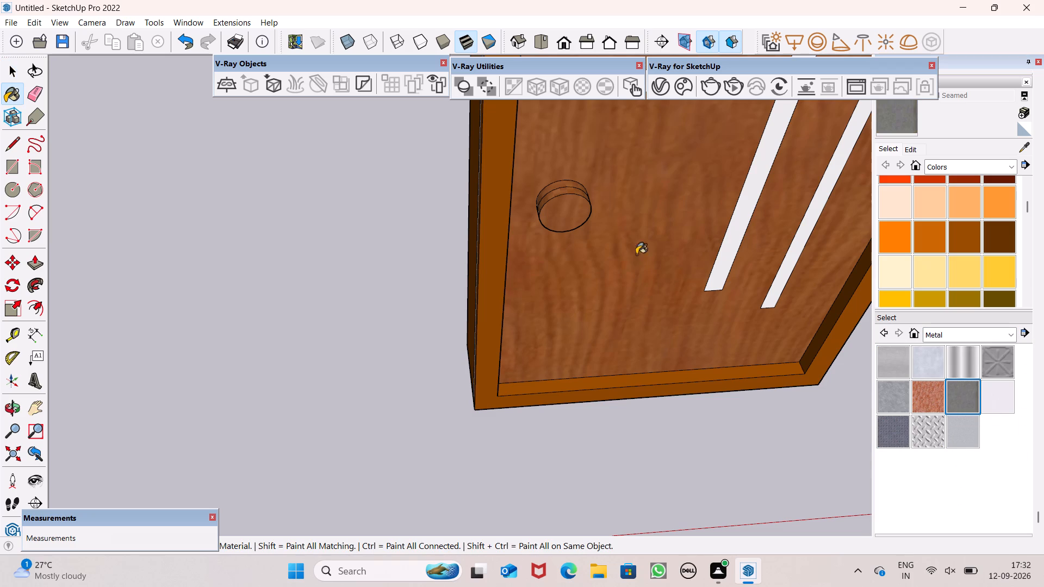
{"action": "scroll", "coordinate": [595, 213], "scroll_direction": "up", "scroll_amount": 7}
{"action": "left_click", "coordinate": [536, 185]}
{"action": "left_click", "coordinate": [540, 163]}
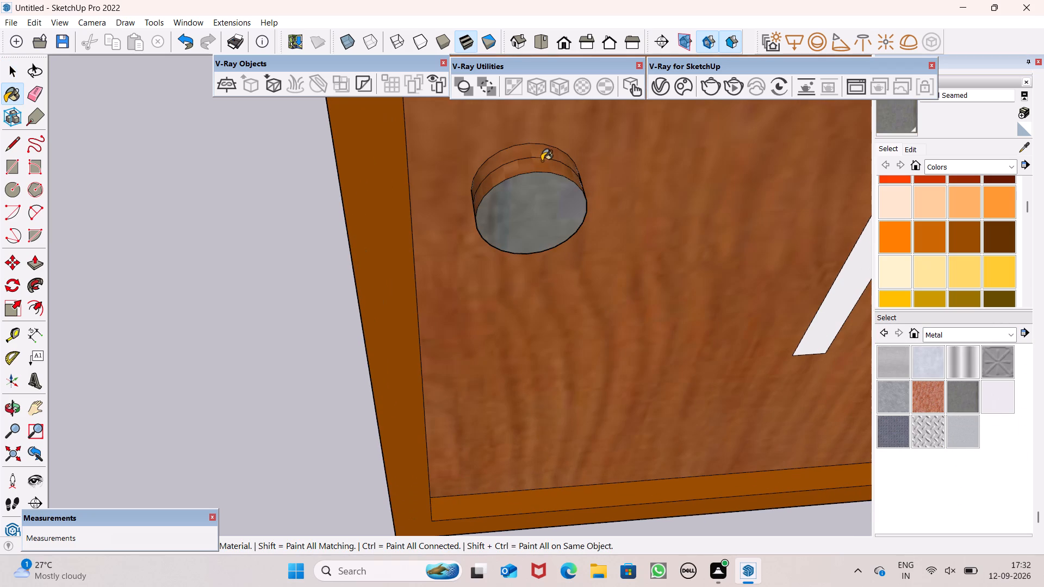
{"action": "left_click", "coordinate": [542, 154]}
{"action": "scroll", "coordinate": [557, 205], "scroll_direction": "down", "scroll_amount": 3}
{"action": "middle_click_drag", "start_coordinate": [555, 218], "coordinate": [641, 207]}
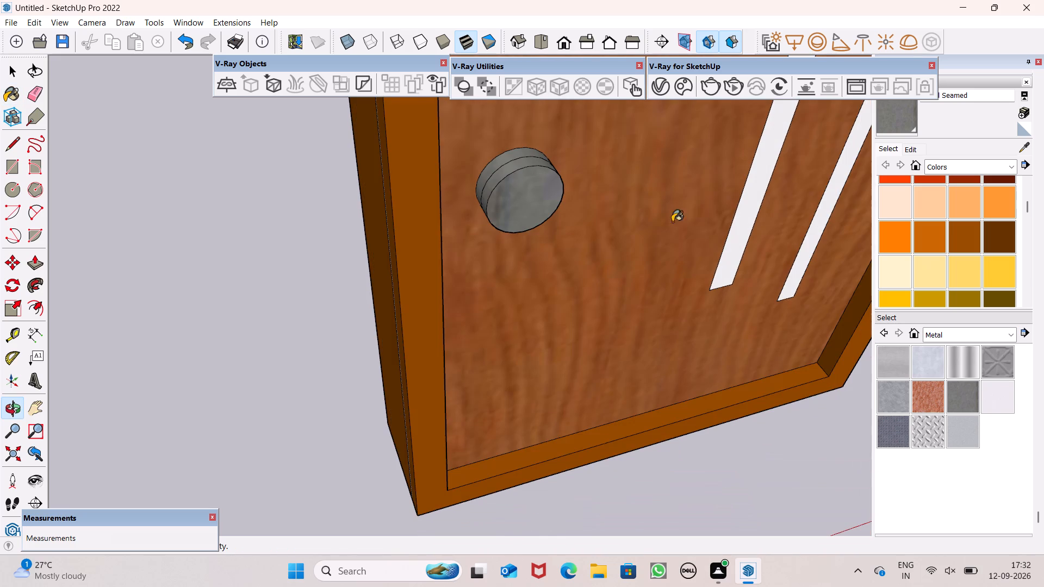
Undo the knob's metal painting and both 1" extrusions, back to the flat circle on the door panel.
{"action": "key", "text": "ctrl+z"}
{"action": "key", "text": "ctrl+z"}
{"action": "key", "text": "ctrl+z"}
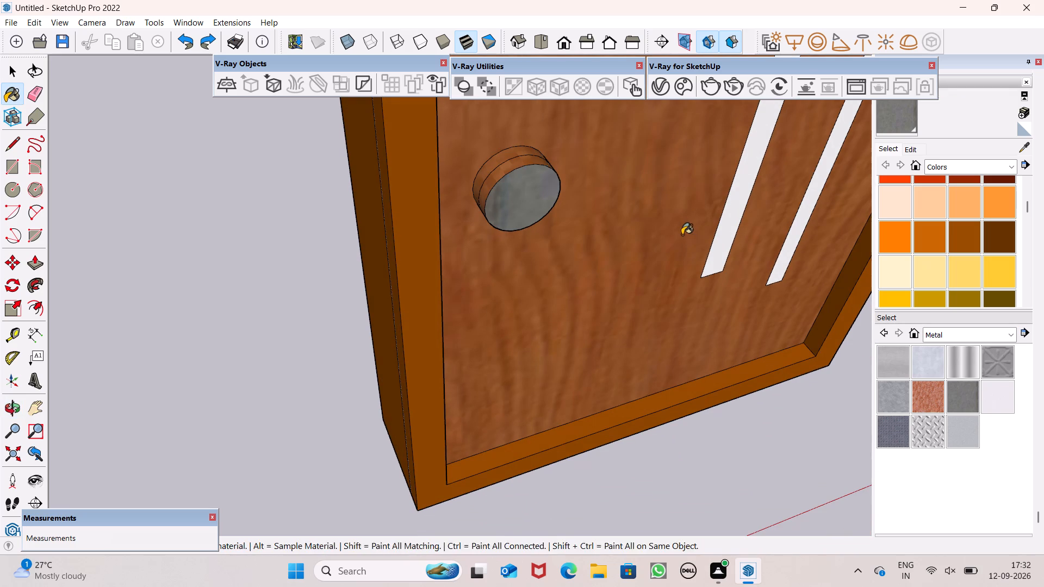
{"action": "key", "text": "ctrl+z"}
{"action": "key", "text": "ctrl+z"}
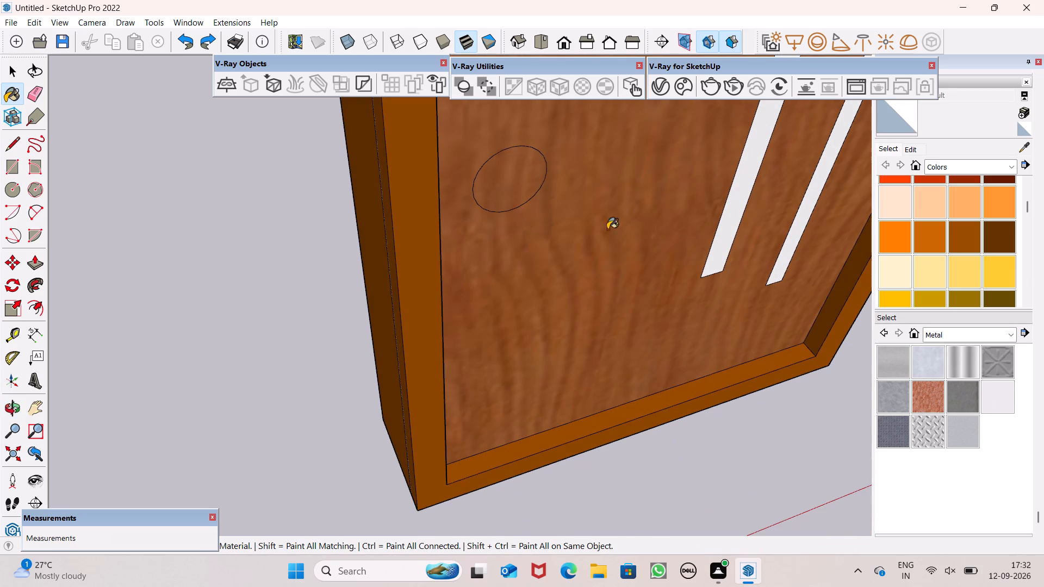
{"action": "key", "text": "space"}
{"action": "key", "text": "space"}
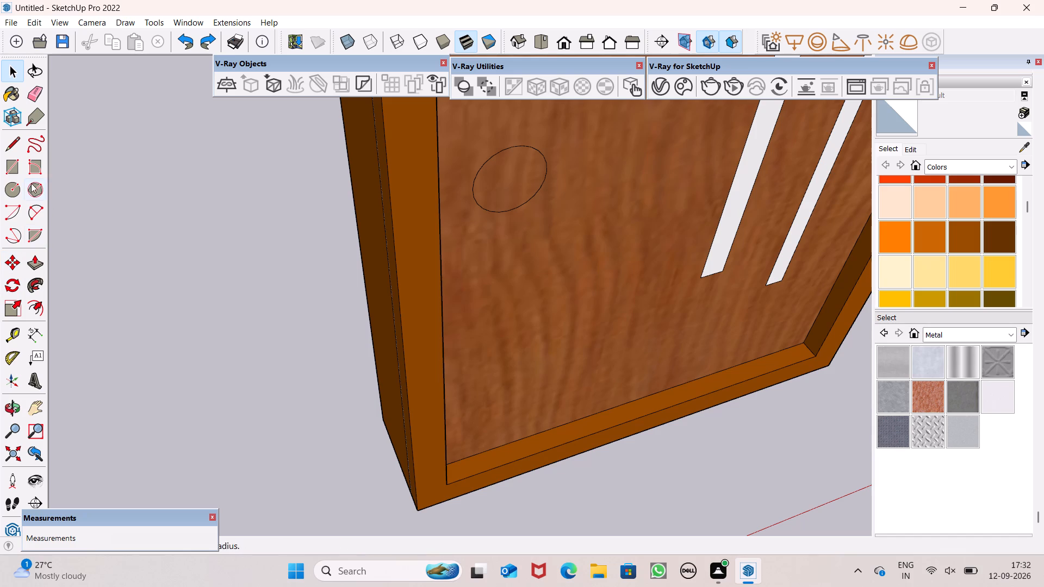
Draw a slightly smaller concentric circle, a little over 2" in radius, inside the knob circle on the door panel.
{"action": "left_click_drag", "start_coordinate": [18, 186], "coordinate": [30, 187]}
{"action": "scroll", "coordinate": [592, 182], "scroll_direction": "up", "scroll_amount": 5}
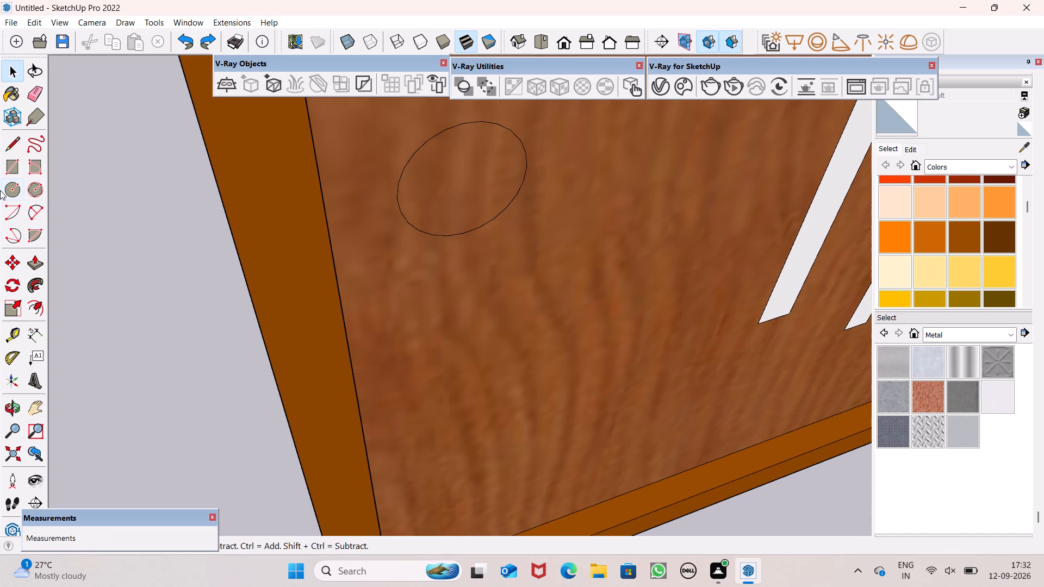
{"action": "left_click", "coordinate": [16, 186]}
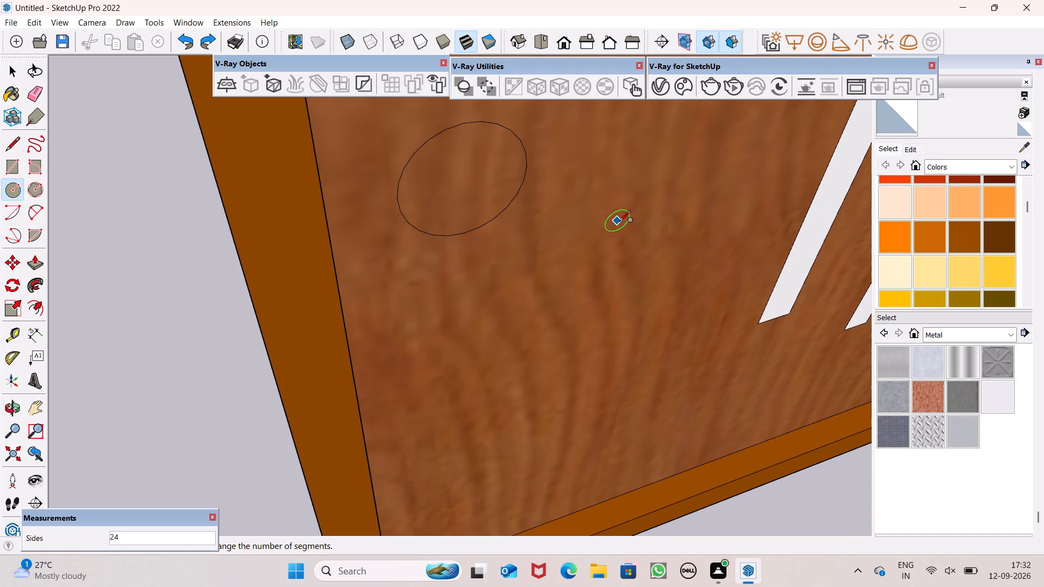
{"action": "scroll", "coordinate": [619, 228], "scroll_direction": "down", "scroll_amount": 5}
{"action": "middle_click_drag", "start_coordinate": [632, 250], "coordinate": [565, 181]}
{"action": "scroll", "coordinate": [565, 181], "scroll_direction": "up", "scroll_amount": 6}
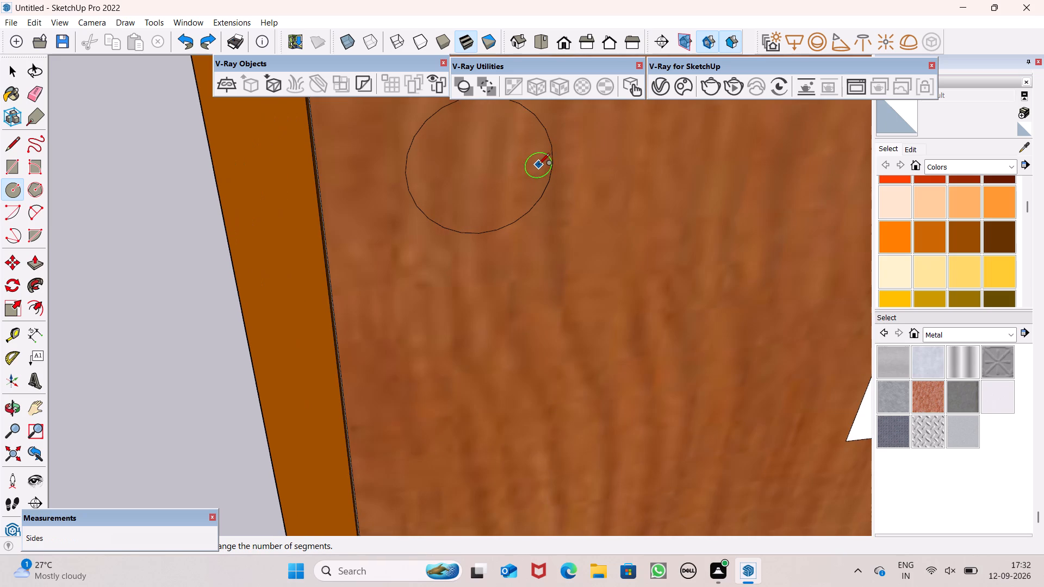
{"action": "scroll", "coordinate": [514, 204], "scroll_direction": "down", "scroll_amount": 5}
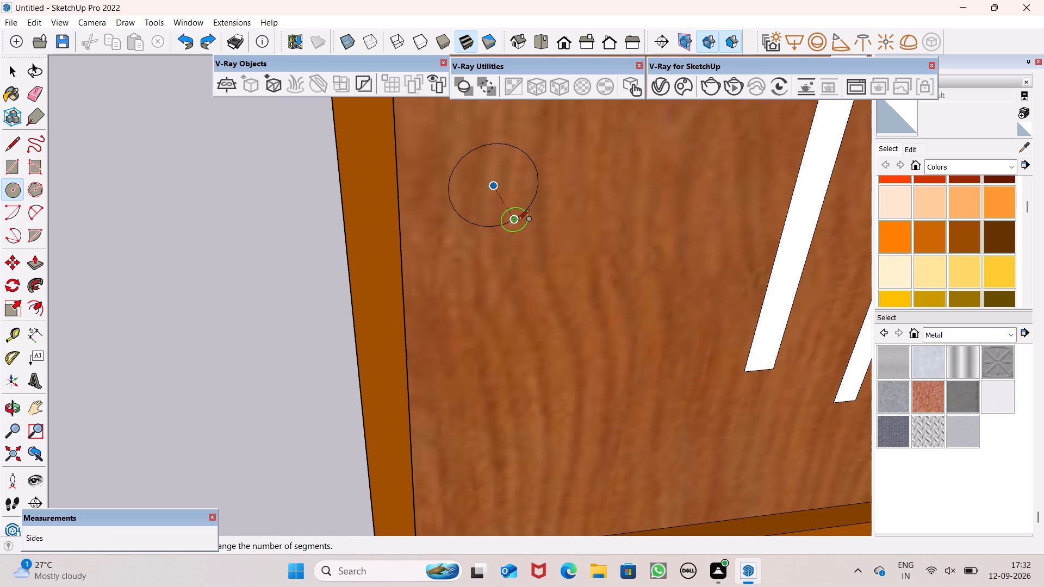
{"action": "scroll", "coordinate": [514, 180], "scroll_direction": "up", "scroll_amount": 5}
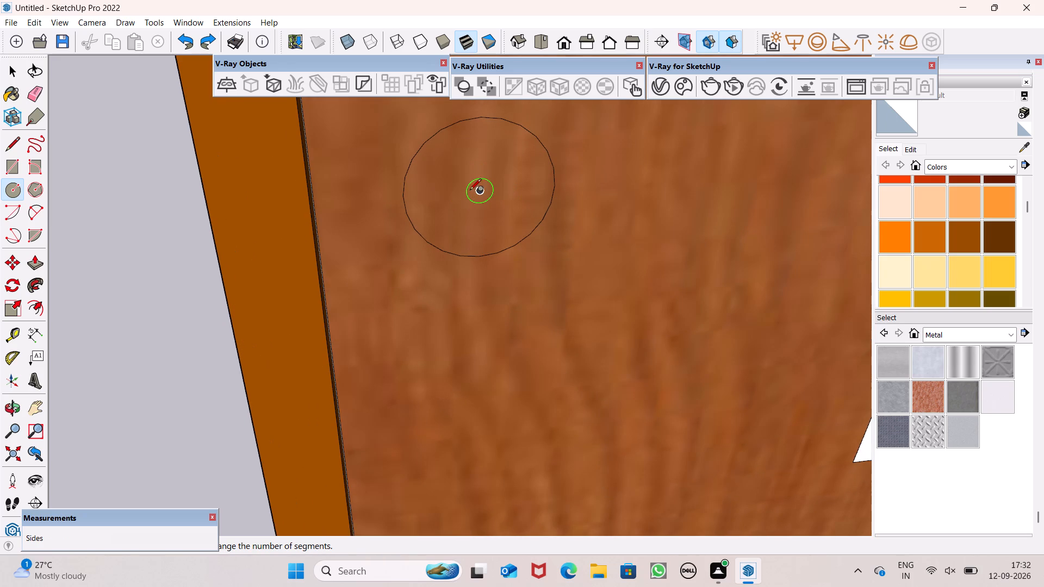
{"action": "left_click_drag", "start_coordinate": [478, 191], "coordinate": [496, 223]}
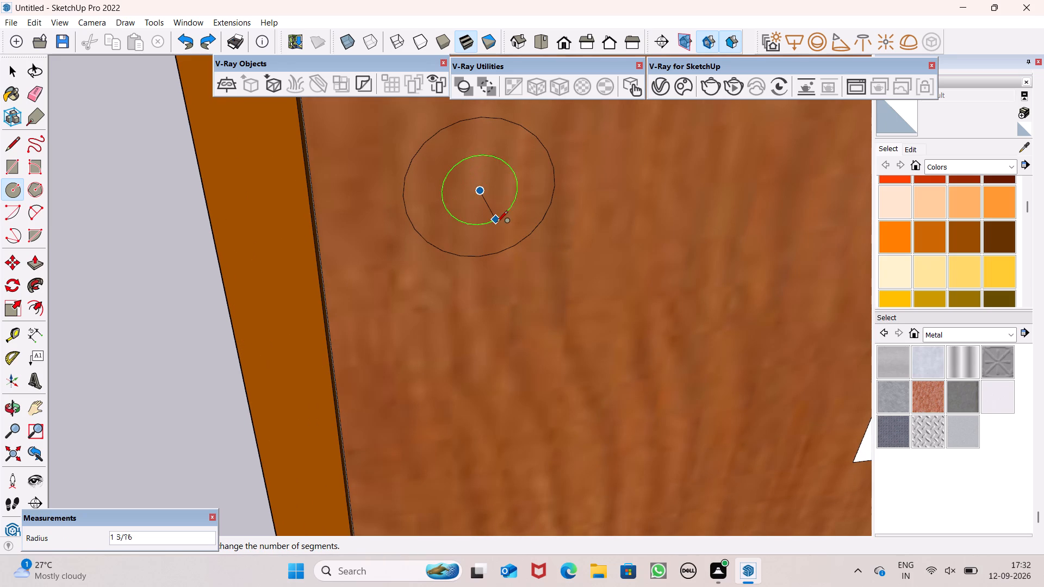
{"action": "left_click_drag", "start_coordinate": [496, 223], "coordinate": [496, 218]}
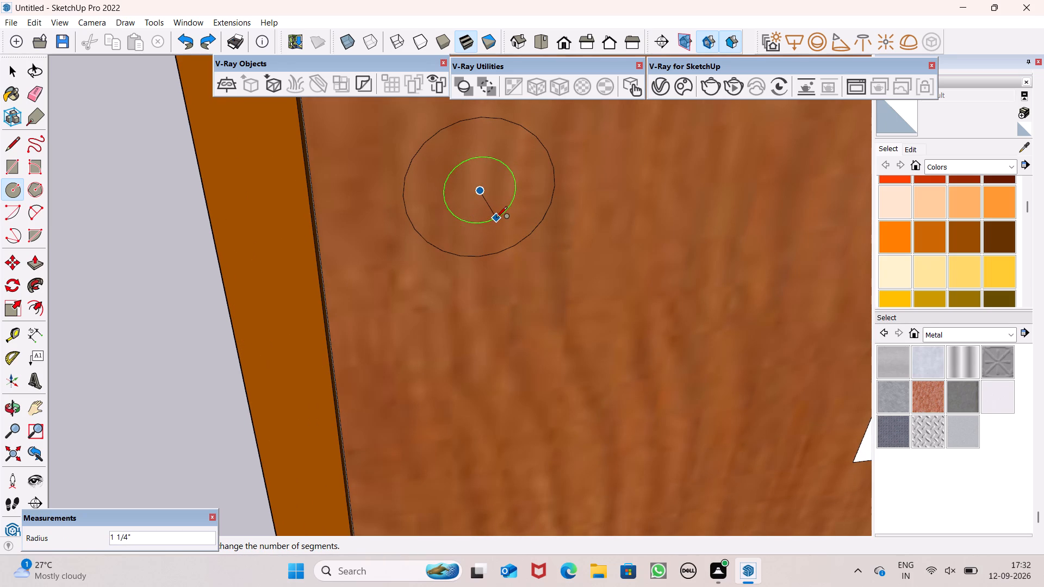
{"action": "left_click_drag", "start_coordinate": [496, 218], "coordinate": [498, 246]}
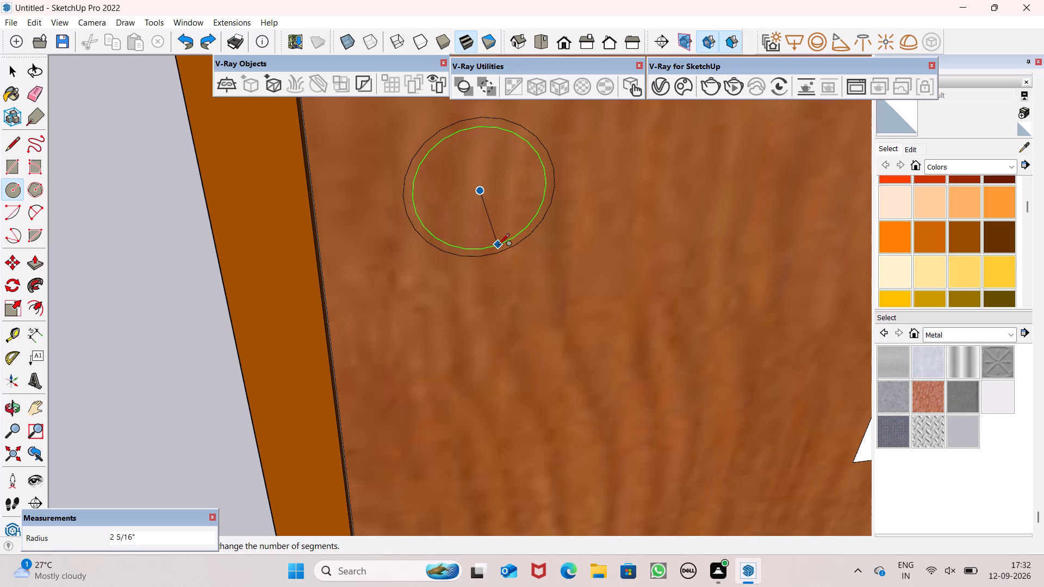
{"action": "left_click_drag", "start_coordinate": [498, 246], "coordinate": [499, 246]}
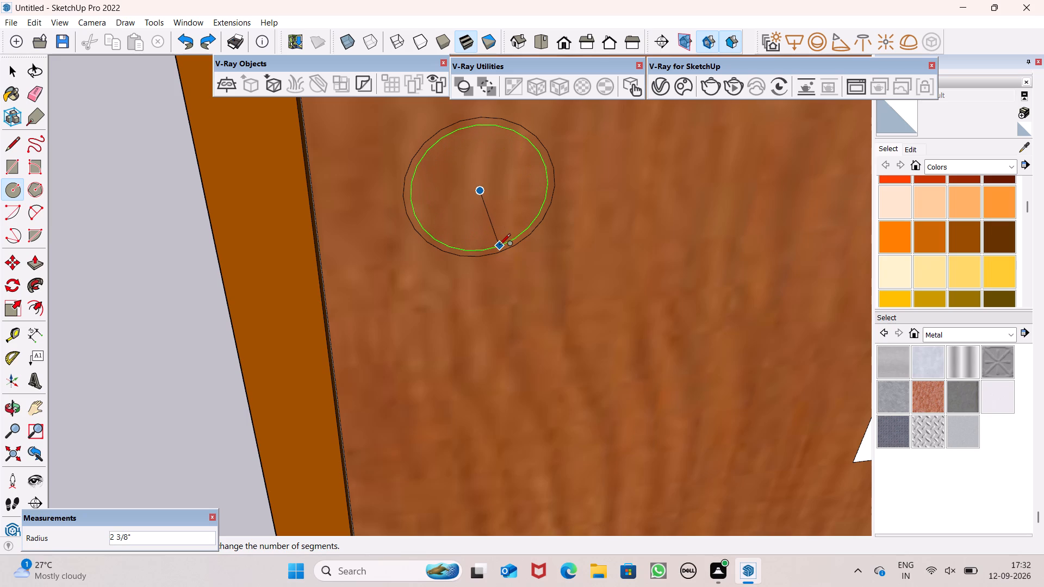
{"action": "left_click_drag", "start_coordinate": [499, 246], "coordinate": [505, 242]}
{"action": "key", "text": "space"}
{"action": "key", "text": "space"}
{"action": "scroll", "coordinate": [687, 247], "scroll_direction": "down", "scroll_amount": 13}
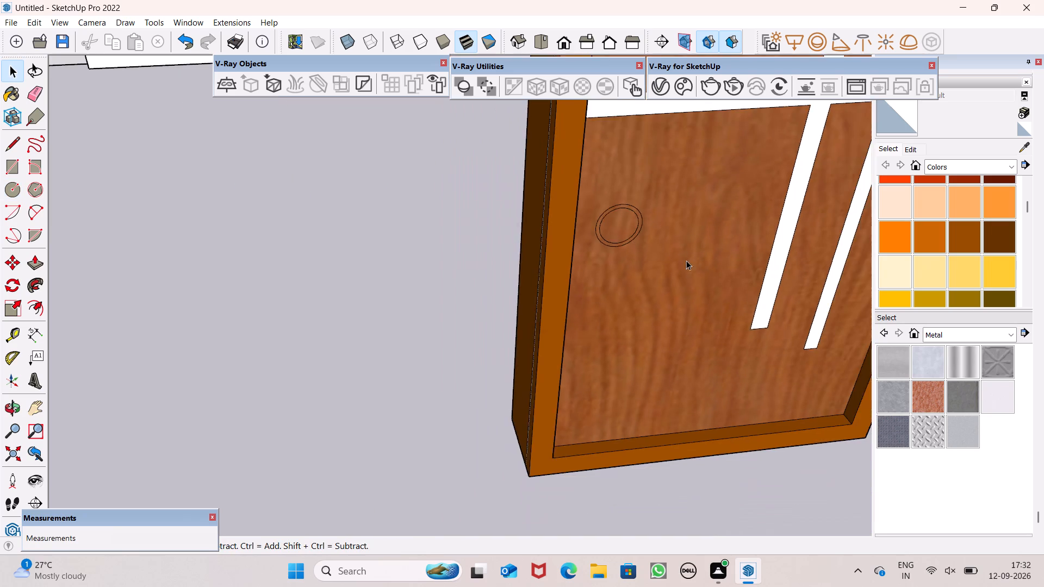
{"action": "middle_click_drag", "start_coordinate": [703, 273], "coordinate": [632, 319]}
{"action": "scroll", "coordinate": [664, 284], "scroll_direction": "up", "scroll_amount": 6}
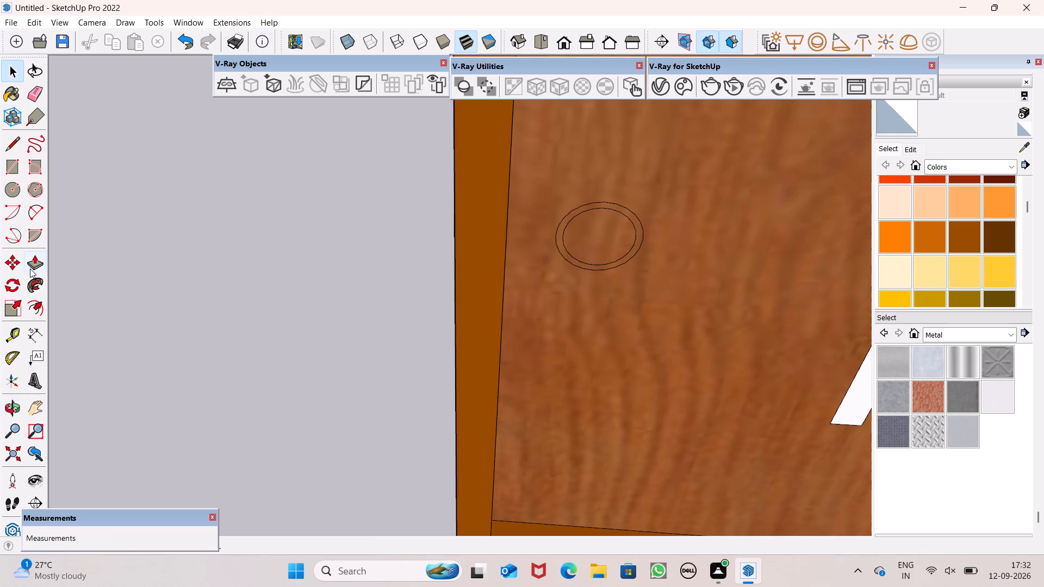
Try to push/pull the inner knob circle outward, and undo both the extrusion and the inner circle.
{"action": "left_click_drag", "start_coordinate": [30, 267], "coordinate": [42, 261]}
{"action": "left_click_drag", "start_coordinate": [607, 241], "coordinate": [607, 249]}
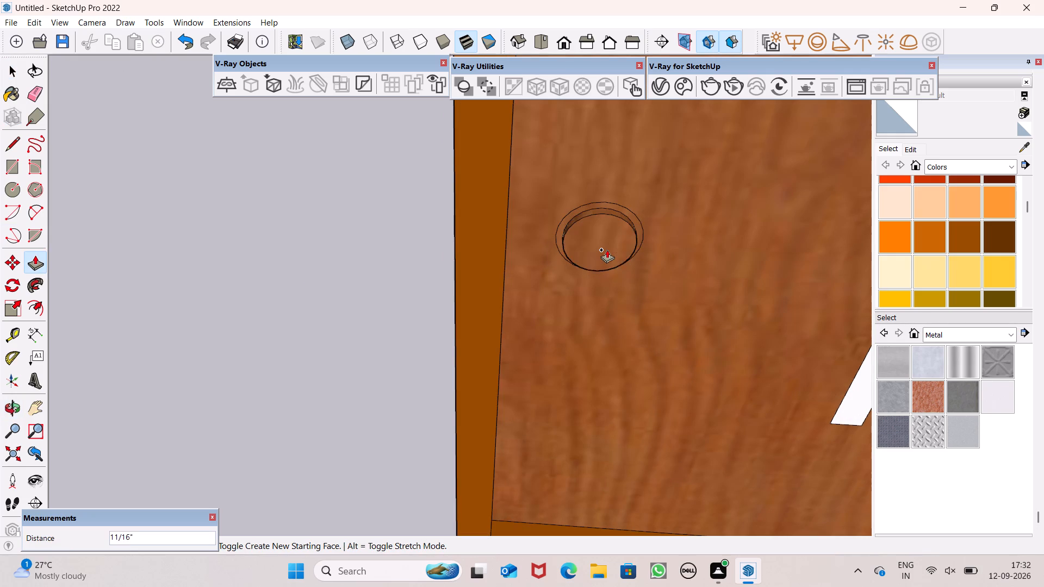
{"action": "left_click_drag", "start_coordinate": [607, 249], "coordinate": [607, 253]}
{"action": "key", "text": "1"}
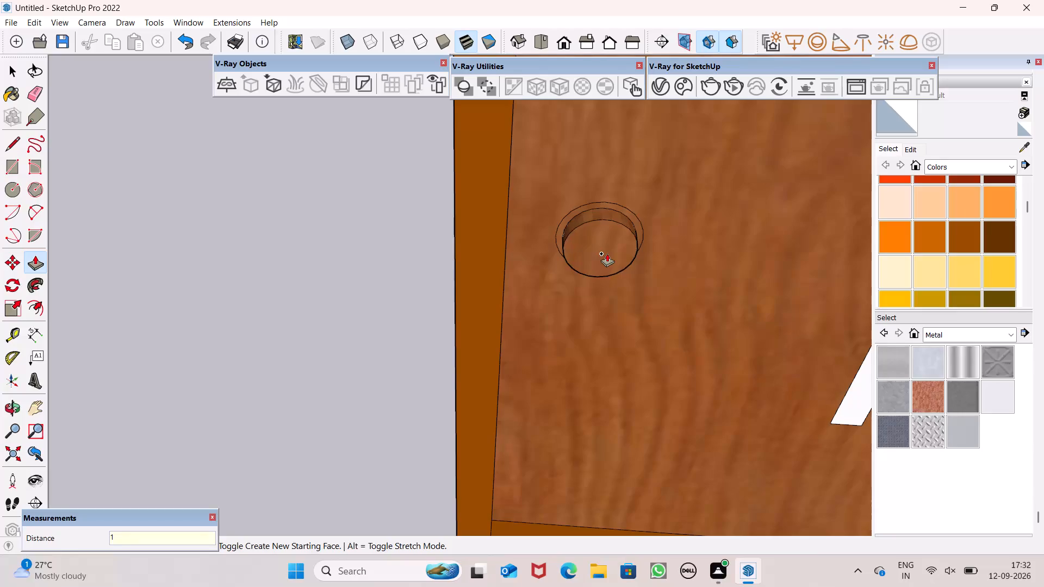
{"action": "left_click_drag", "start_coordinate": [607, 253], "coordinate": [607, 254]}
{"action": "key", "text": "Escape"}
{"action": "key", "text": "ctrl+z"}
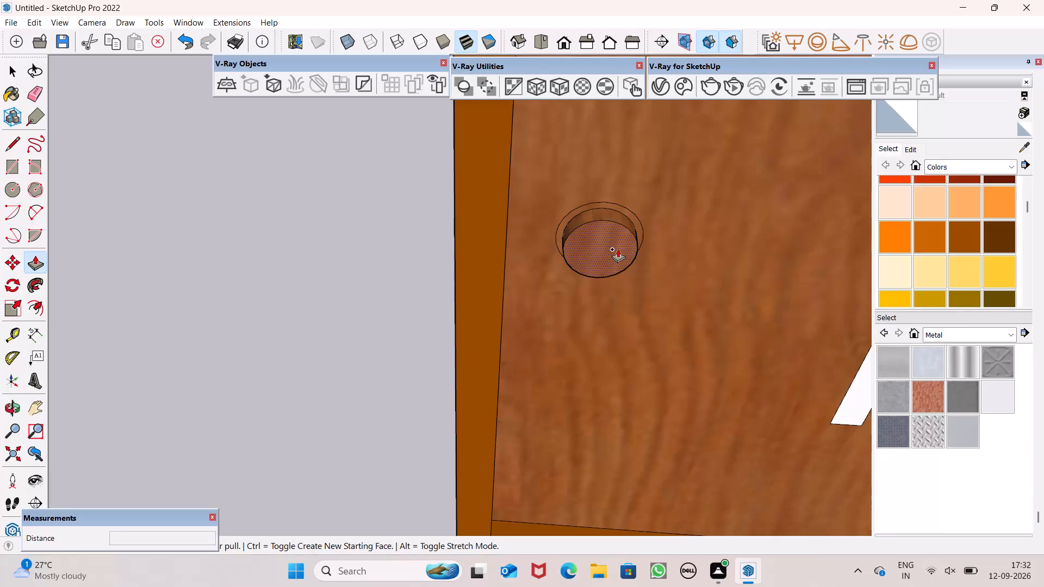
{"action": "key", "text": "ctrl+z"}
Push/Pull the full knob circle outward from the door panel by 2".
{"action": "left_click_drag", "start_coordinate": [611, 246], "coordinate": [608, 255]}
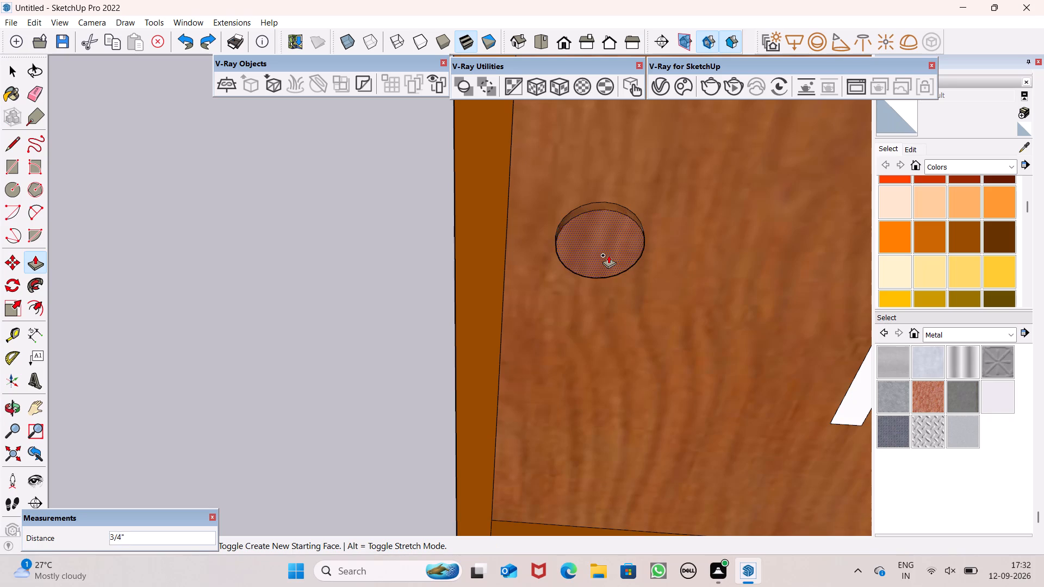
{"action": "left_click_drag", "start_coordinate": [608, 255], "coordinate": [608, 258]}
{"action": "key", "text": "2"}
{"action": "key", "text": "shift+quotedbl"}
{"action": "key", "text": "Return"}
{"action": "key", "text": "space"}
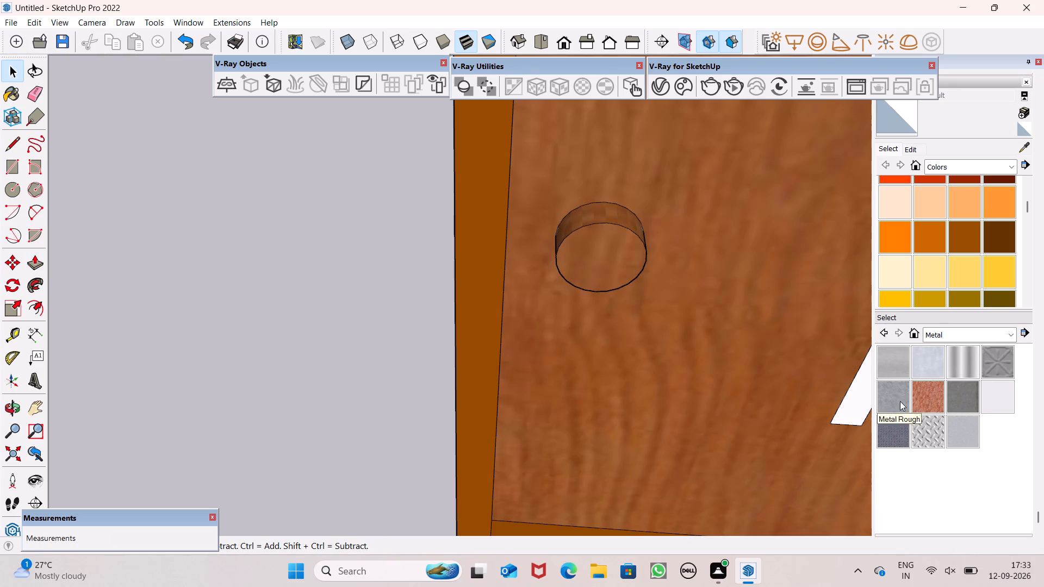
Paint the knob's front face and side ring with the light grey brushed aluminum material from the Metal collection.
{"action": "left_click", "coordinate": [891, 354]}
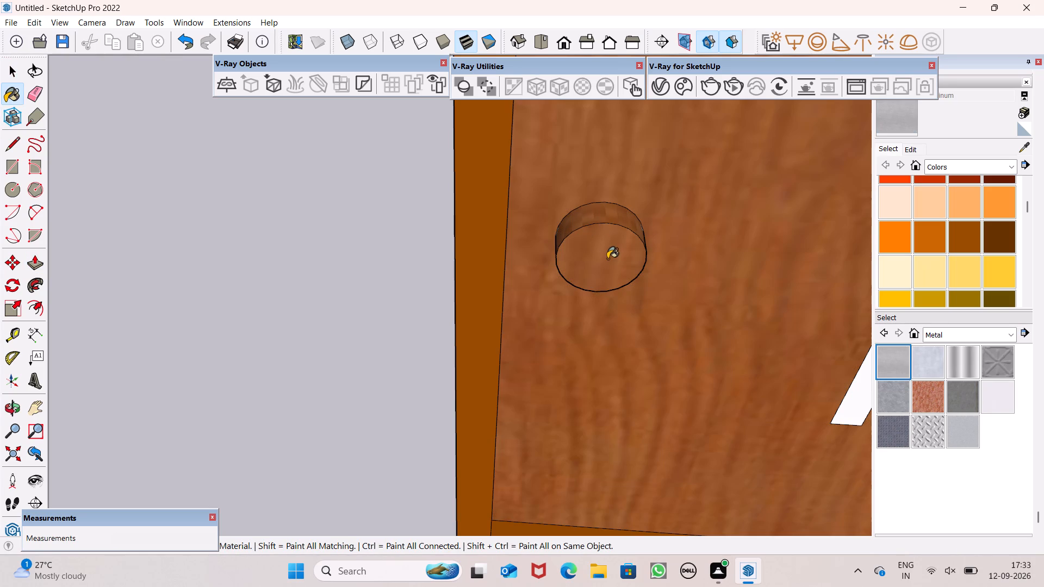
{"action": "left_click", "coordinate": [607, 259]}
{"action": "left_click", "coordinate": [617, 220]}
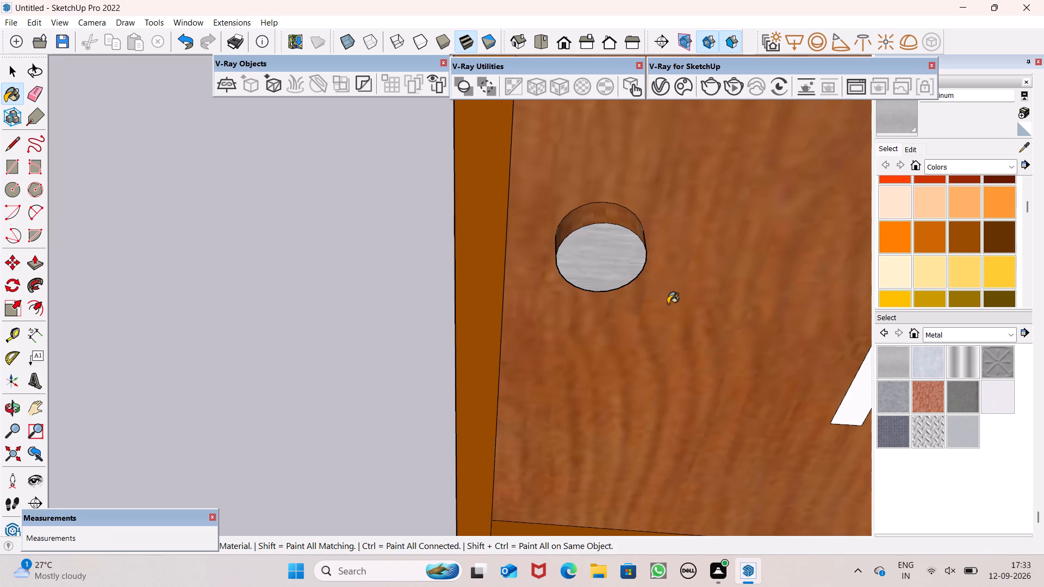
Select the entire connected door, including frame, panel, bands and knob, and make it a group.
{"action": "middle_click_drag", "start_coordinate": [668, 303], "coordinate": [740, 168]}
{"action": "scroll", "coordinate": [679, 268], "scroll_direction": "down", "scroll_amount": 14}
{"action": "key", "text": "space"}
{"action": "scroll", "coordinate": [728, 292], "scroll_direction": "down", "scroll_amount": 7}
{"action": "middle_click_drag", "start_coordinate": [765, 334], "coordinate": [651, 298]}
{"action": "scroll", "coordinate": [635, 269], "scroll_direction": "up", "scroll_amount": 2}
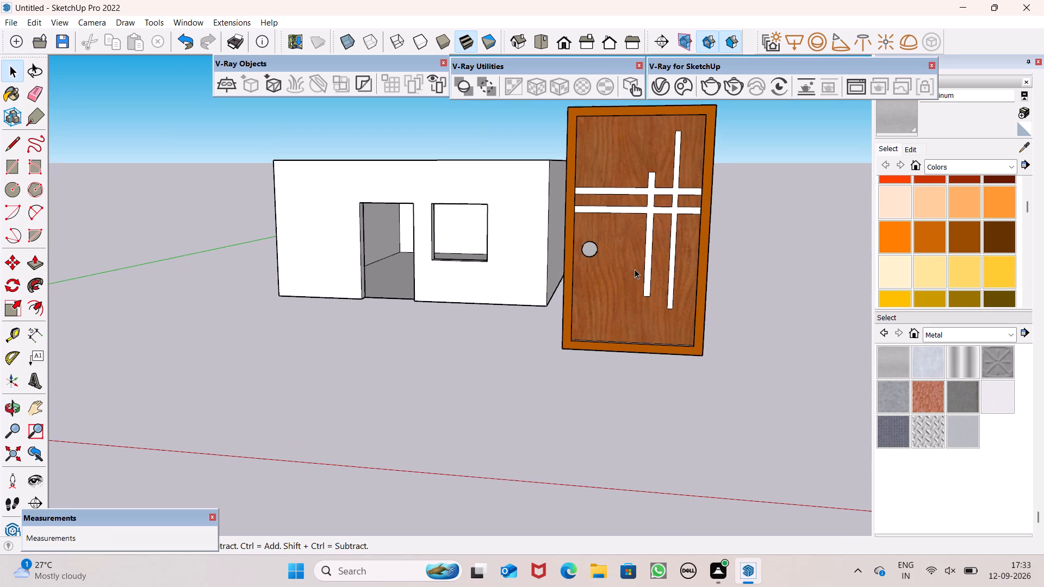
{"action": "triple_click", "coordinate": [635, 268]}
{"action": "left_click", "coordinate": [635, 268]}
{"action": "scroll", "coordinate": [638, 268], "scroll_direction": "down", "scroll_amount": 5}
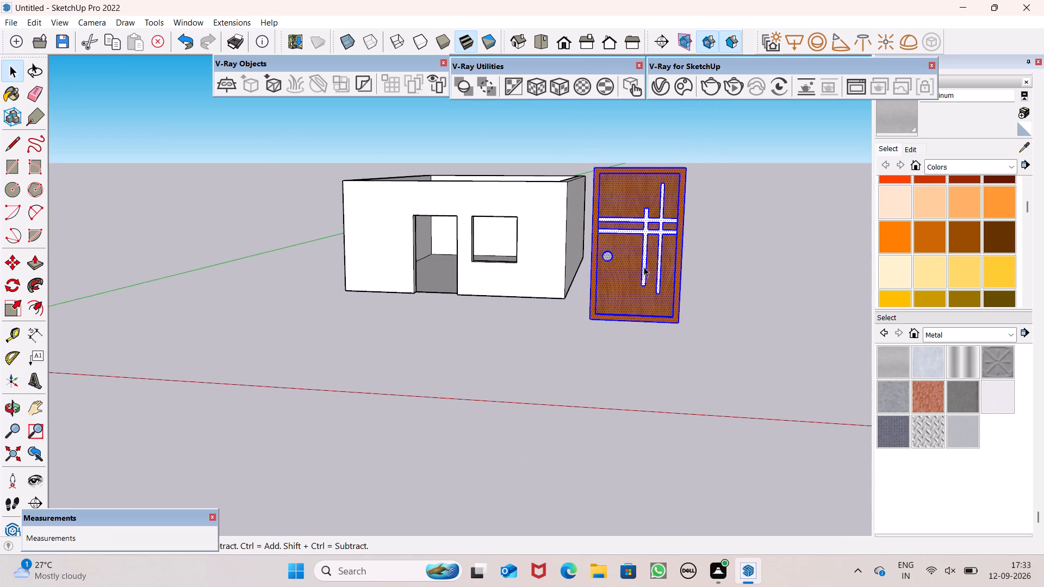
{"action": "middle_click_drag", "start_coordinate": [645, 266], "coordinate": [644, 324]}
{"action": "scroll", "coordinate": [695, 283], "scroll_direction": "up", "scroll_amount": 4}
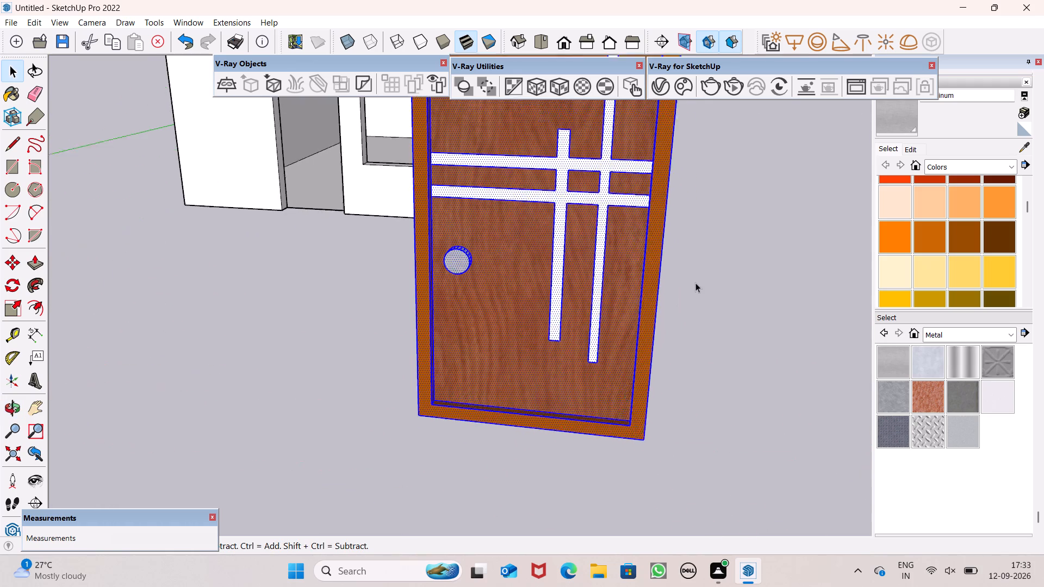
{"action": "scroll", "coordinate": [695, 283], "scroll_direction": "up", "scroll_amount": 2}
{"action": "scroll", "coordinate": [654, 278], "scroll_direction": "down", "scroll_amount": 6}
{"action": "right_click", "coordinate": [617, 322]}
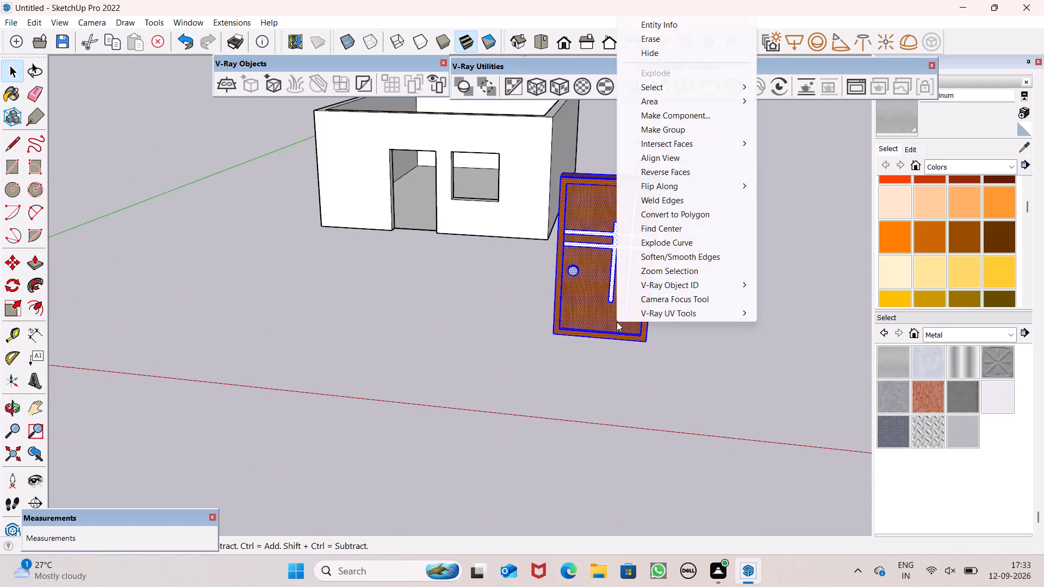
{"action": "left_click", "coordinate": [669, 130]}
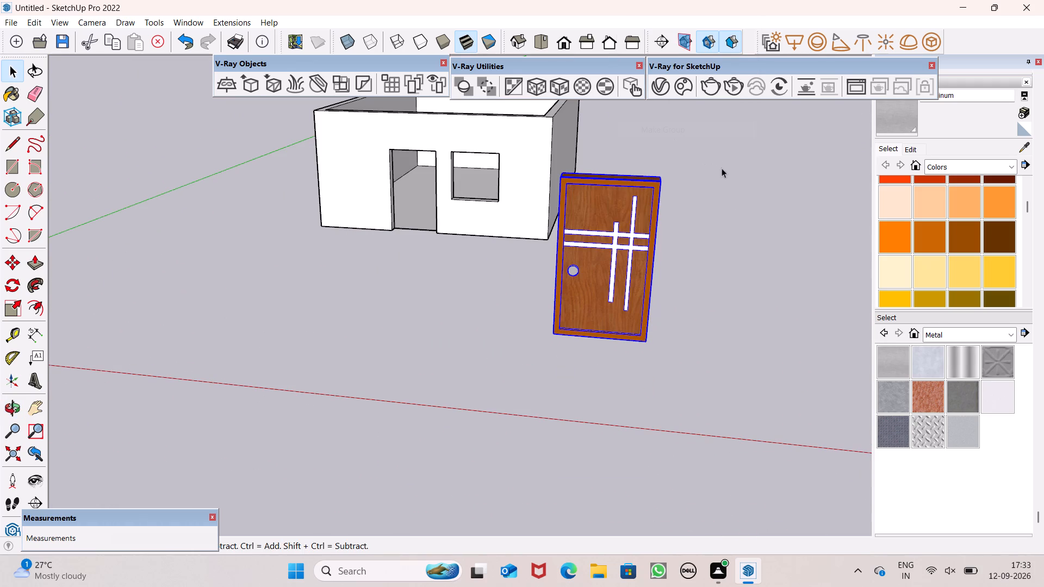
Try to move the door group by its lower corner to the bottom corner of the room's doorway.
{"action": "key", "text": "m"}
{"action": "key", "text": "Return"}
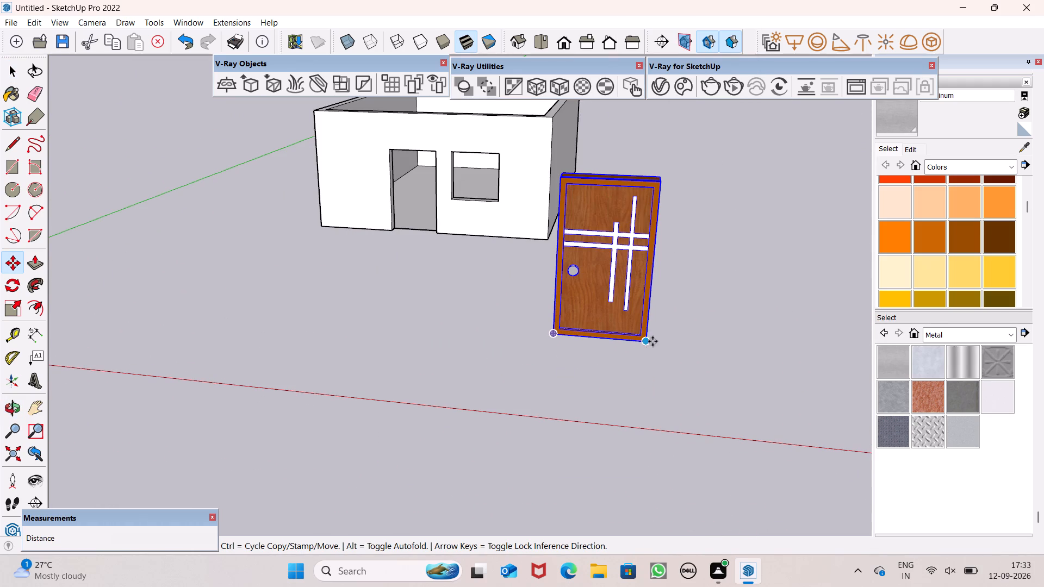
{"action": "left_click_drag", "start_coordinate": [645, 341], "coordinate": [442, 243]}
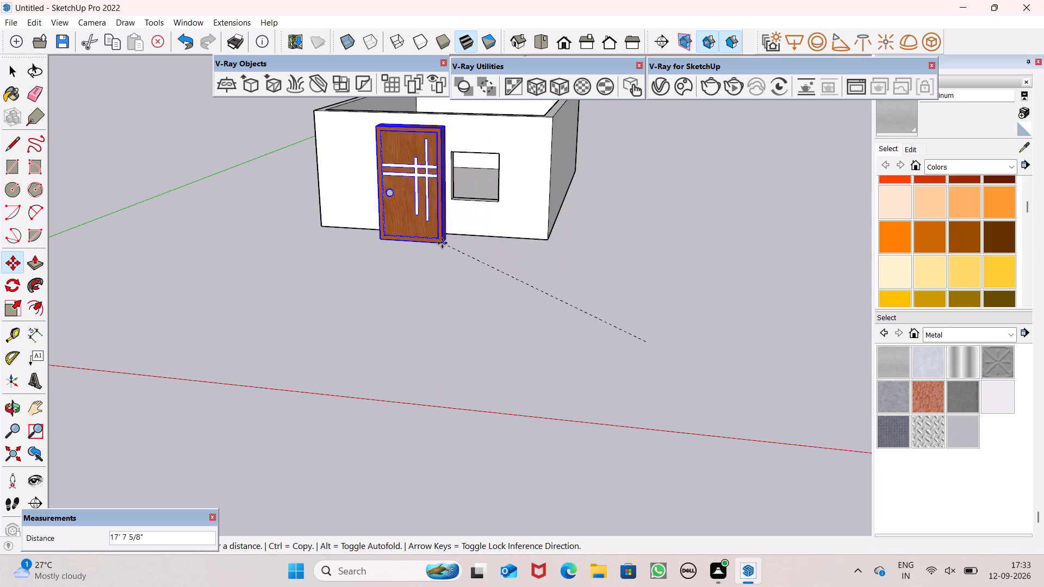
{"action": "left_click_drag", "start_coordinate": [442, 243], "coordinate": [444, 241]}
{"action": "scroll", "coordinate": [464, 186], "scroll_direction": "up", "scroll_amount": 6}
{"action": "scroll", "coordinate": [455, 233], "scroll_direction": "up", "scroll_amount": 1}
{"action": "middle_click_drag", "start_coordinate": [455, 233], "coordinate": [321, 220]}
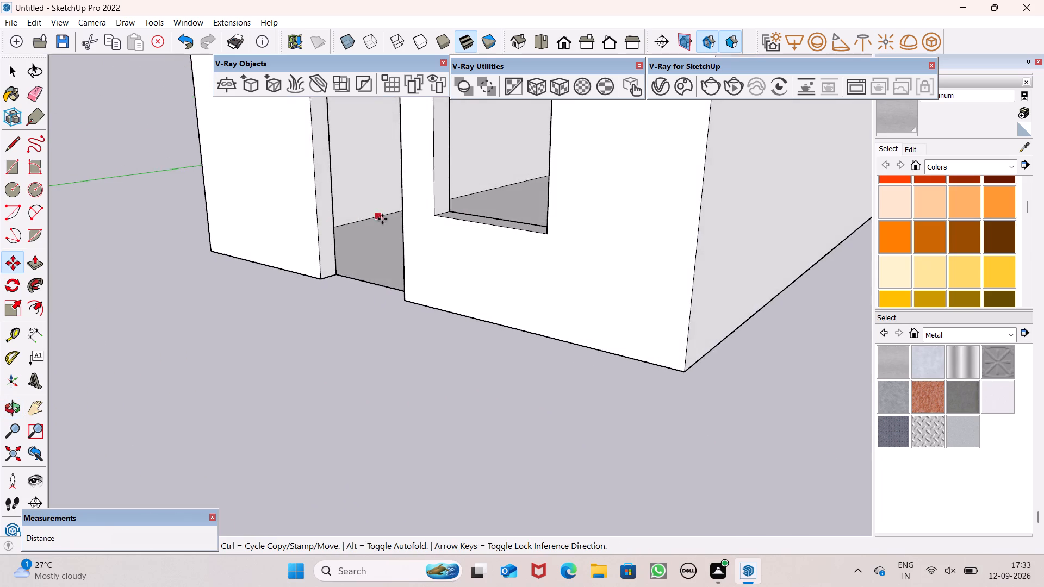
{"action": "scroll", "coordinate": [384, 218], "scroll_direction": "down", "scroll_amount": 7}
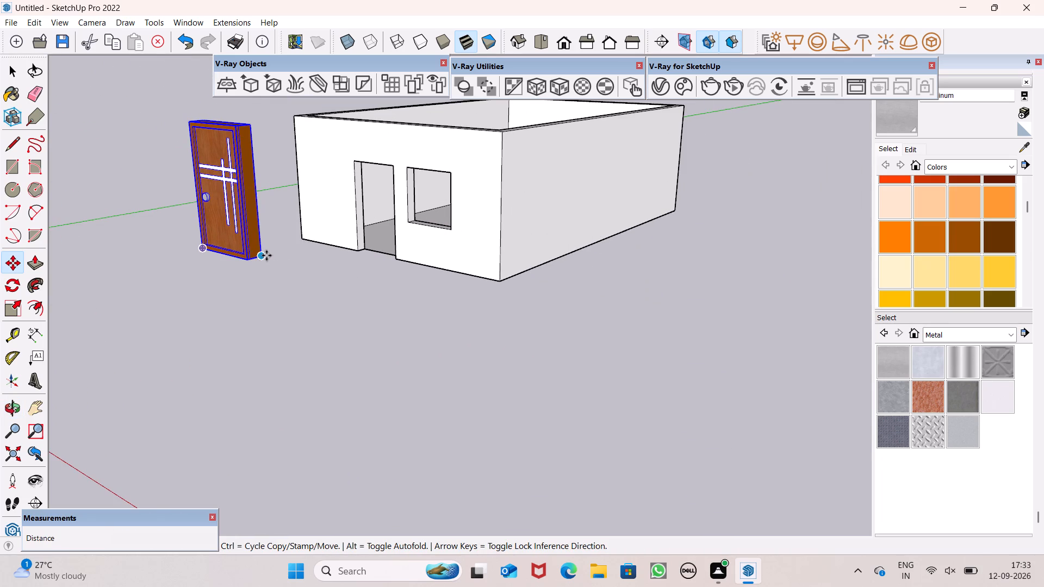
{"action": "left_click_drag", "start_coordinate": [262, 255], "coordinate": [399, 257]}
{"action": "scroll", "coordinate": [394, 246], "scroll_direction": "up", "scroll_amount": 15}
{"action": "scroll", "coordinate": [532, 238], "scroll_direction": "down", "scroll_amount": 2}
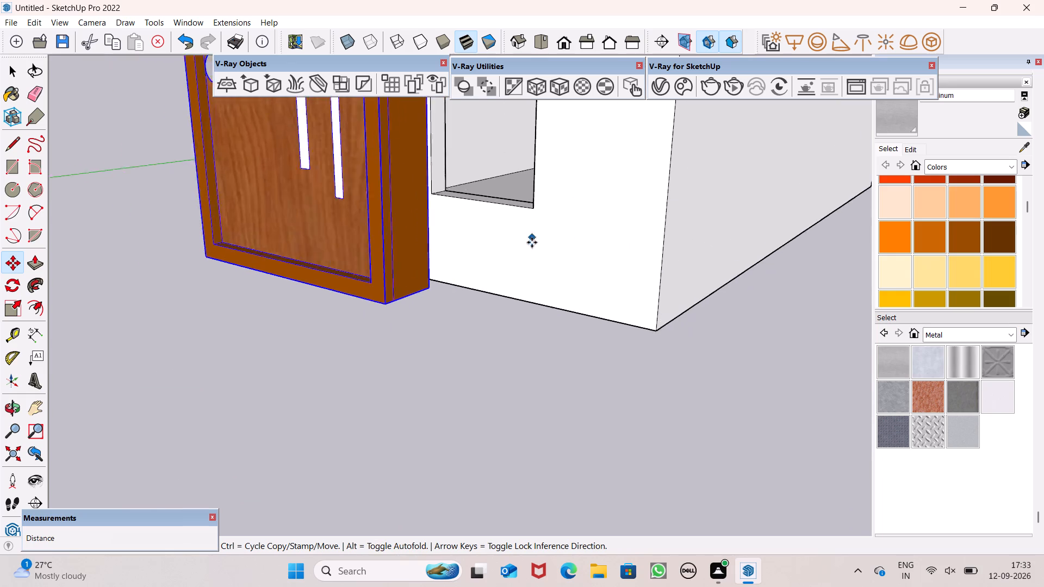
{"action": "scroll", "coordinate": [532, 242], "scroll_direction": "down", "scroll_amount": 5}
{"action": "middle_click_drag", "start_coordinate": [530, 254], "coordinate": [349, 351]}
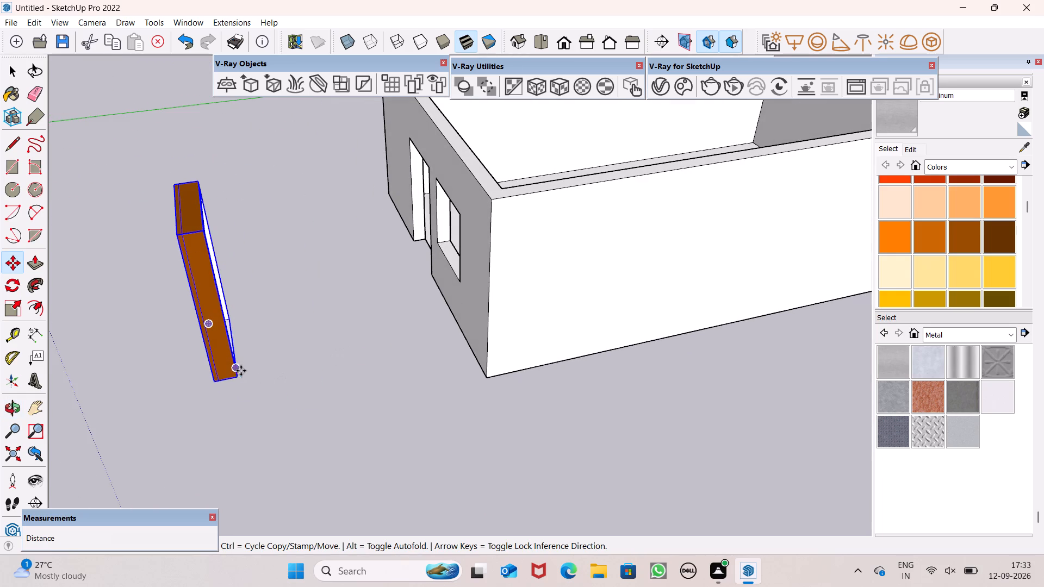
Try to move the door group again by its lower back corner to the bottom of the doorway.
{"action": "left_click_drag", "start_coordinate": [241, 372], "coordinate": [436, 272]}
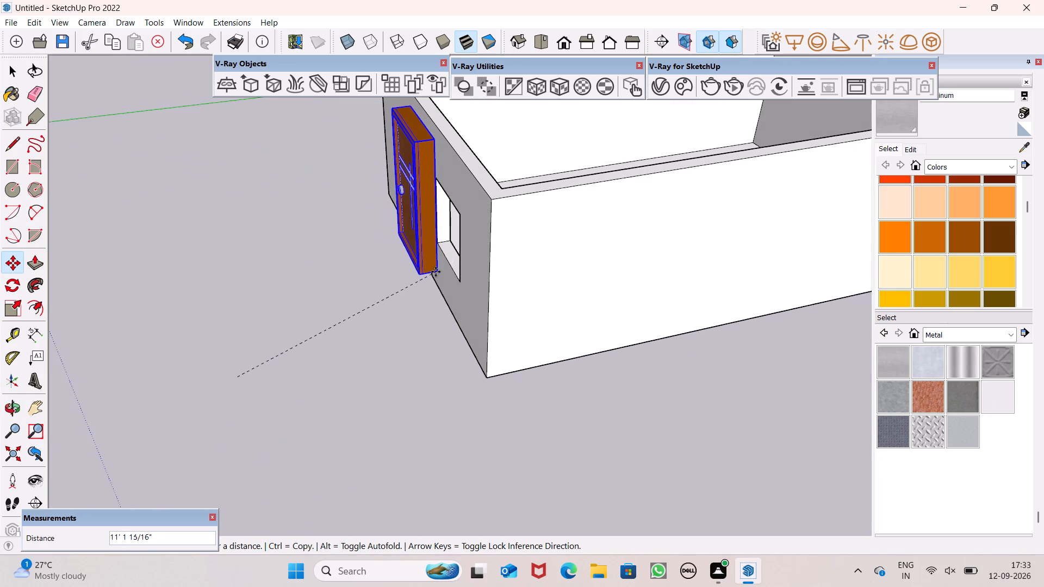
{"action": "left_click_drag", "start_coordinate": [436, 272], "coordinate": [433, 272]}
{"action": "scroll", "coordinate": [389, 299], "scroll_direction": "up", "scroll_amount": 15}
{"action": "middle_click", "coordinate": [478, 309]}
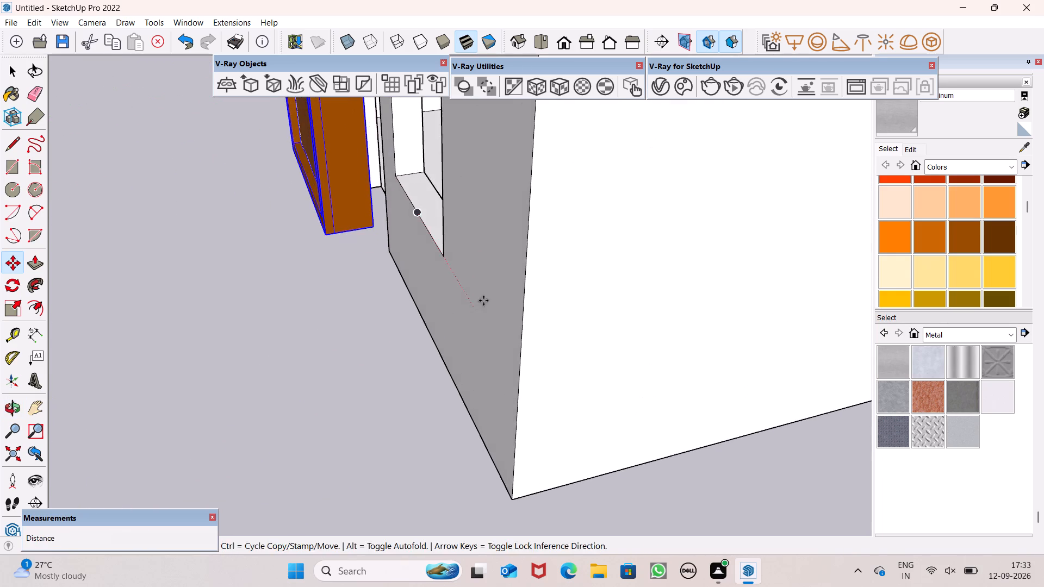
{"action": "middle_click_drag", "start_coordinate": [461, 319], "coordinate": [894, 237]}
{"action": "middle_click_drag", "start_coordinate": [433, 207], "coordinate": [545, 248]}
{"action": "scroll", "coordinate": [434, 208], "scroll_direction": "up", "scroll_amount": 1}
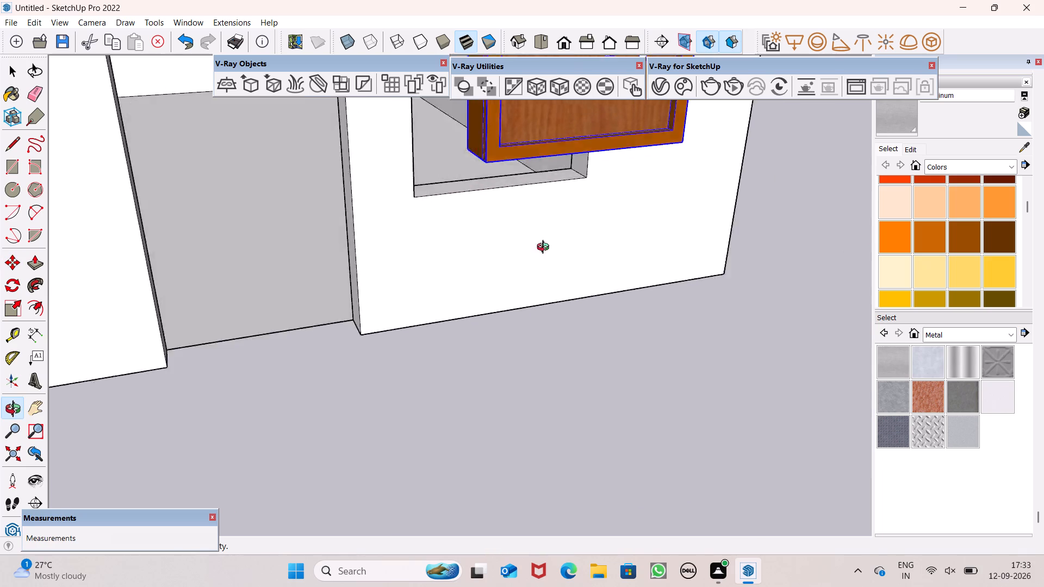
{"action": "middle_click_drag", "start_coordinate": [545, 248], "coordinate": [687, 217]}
Move the door group into the doorway, seating its lower front corner on the opening's outer bottom corner at the wall base.
{"action": "left_click_drag", "start_coordinate": [520, 138], "coordinate": [521, 147]}
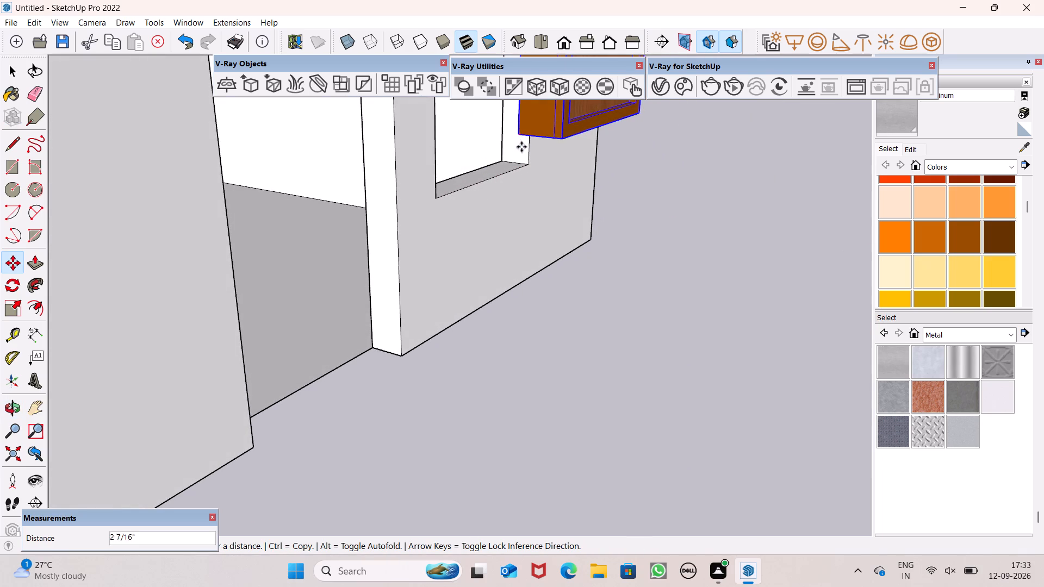
{"action": "left_click_drag", "start_coordinate": [521, 147], "coordinate": [238, 429]}
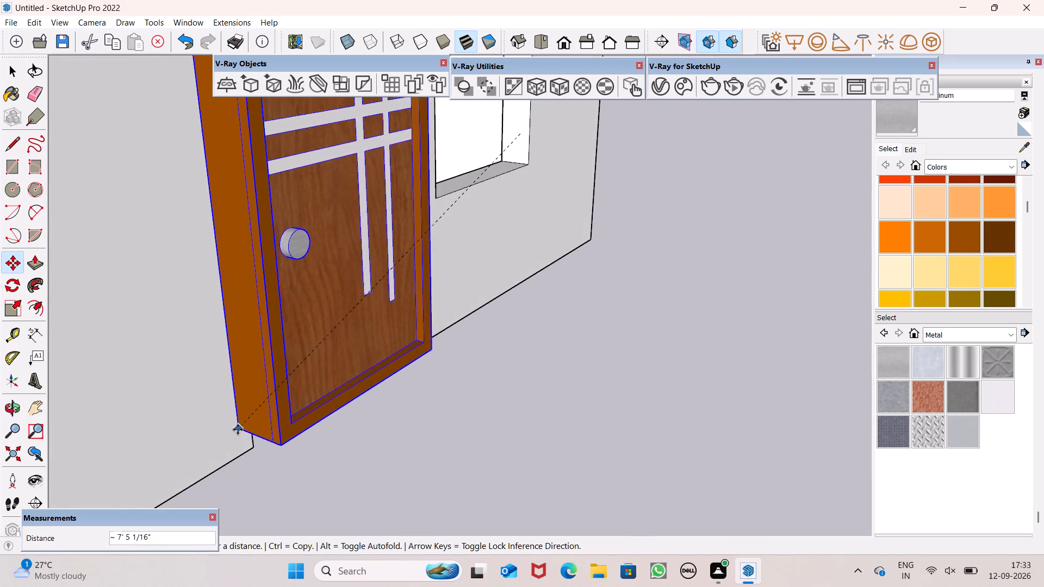
{"action": "left_click_drag", "start_coordinate": [238, 429], "coordinate": [252, 415]}
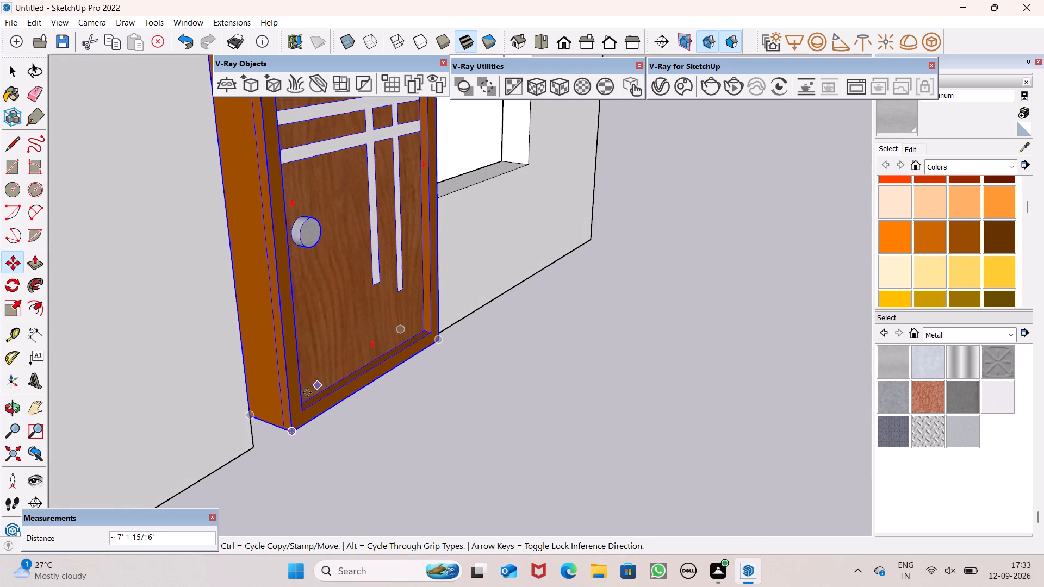
{"action": "middle_click_drag", "start_coordinate": [296, 459], "coordinate": [389, 330]}
{"action": "scroll", "coordinate": [389, 328], "scroll_direction": "up", "scroll_amount": 1}
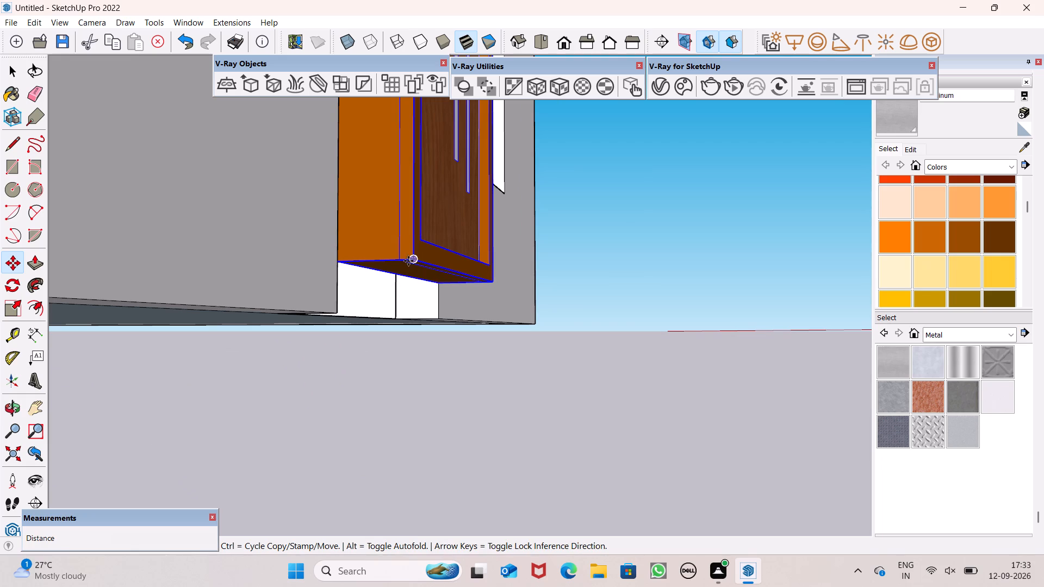
{"action": "left_click_drag", "start_coordinate": [413, 258], "coordinate": [351, 314]}
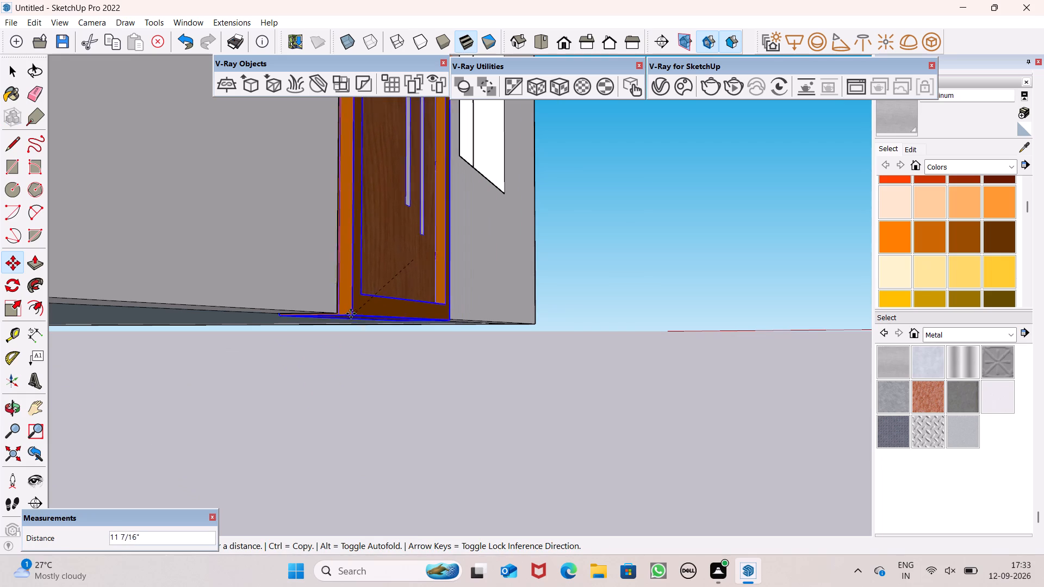
{"action": "left_click_drag", "start_coordinate": [351, 314], "coordinate": [339, 308]}
Inspect the placed door's fit in the opening from below and from outside, and clear the selection.
{"action": "scroll", "coordinate": [486, 284], "scroll_direction": "down", "scroll_amount": 3}
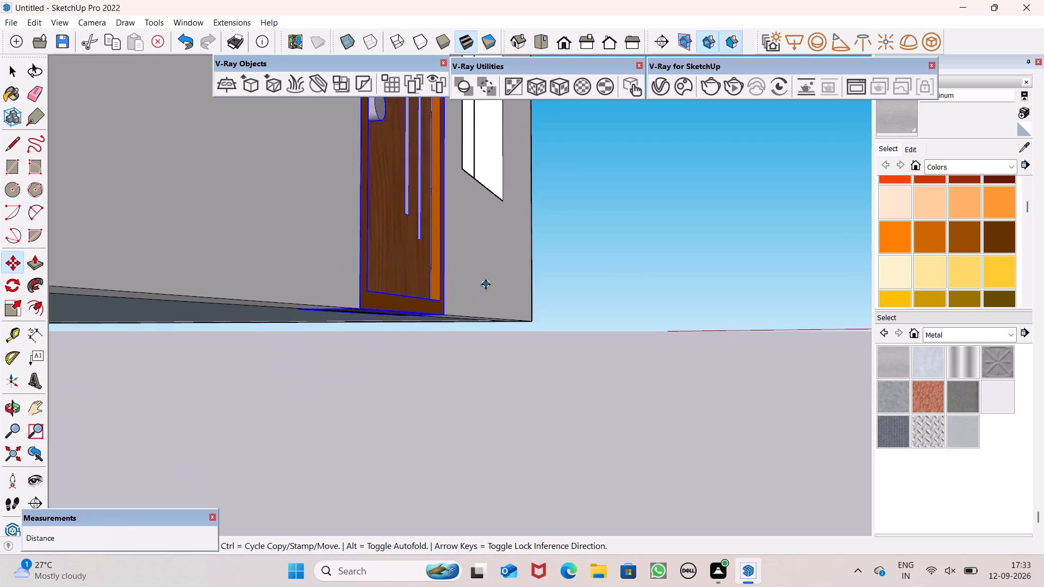
{"action": "scroll", "coordinate": [486, 284], "scroll_direction": "down", "scroll_amount": 3}
{"action": "middle_click_drag", "start_coordinate": [548, 321], "coordinate": [517, 159]}
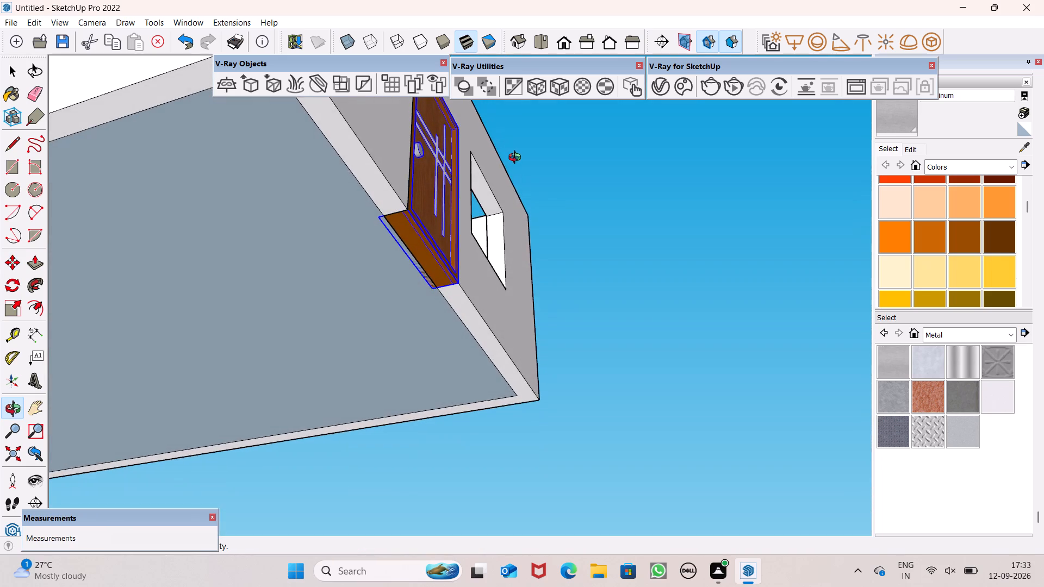
{"action": "middle_click_drag", "start_coordinate": [517, 159], "coordinate": [383, 376]}
{"action": "scroll", "coordinate": [644, 281], "scroll_direction": "down", "scroll_amount": 6}
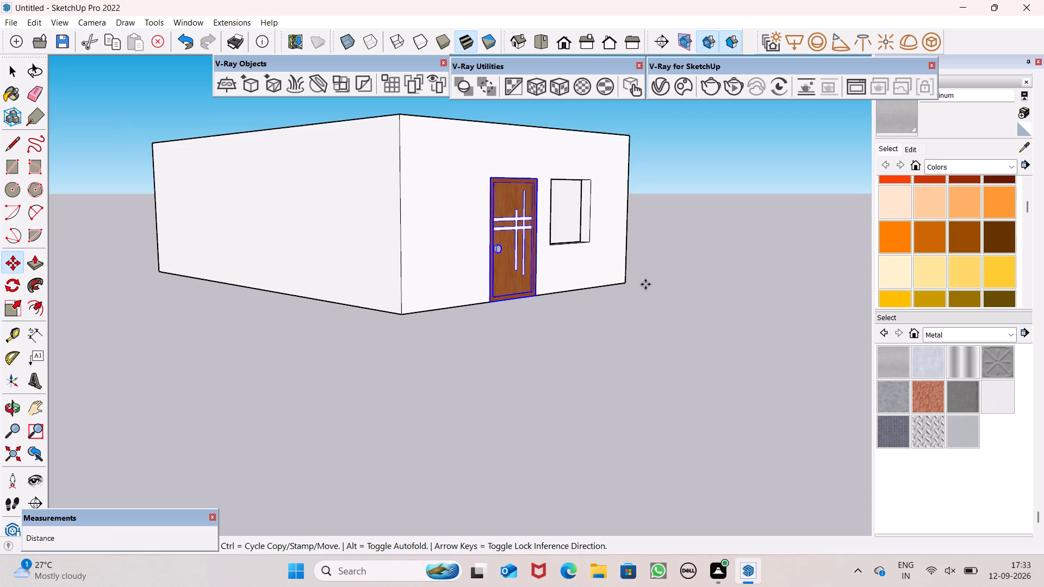
{"action": "middle_click_drag", "start_coordinate": [647, 286], "coordinate": [404, 370]}
{"action": "left_click", "coordinate": [606, 408]}
{"action": "key", "text": "Return"}
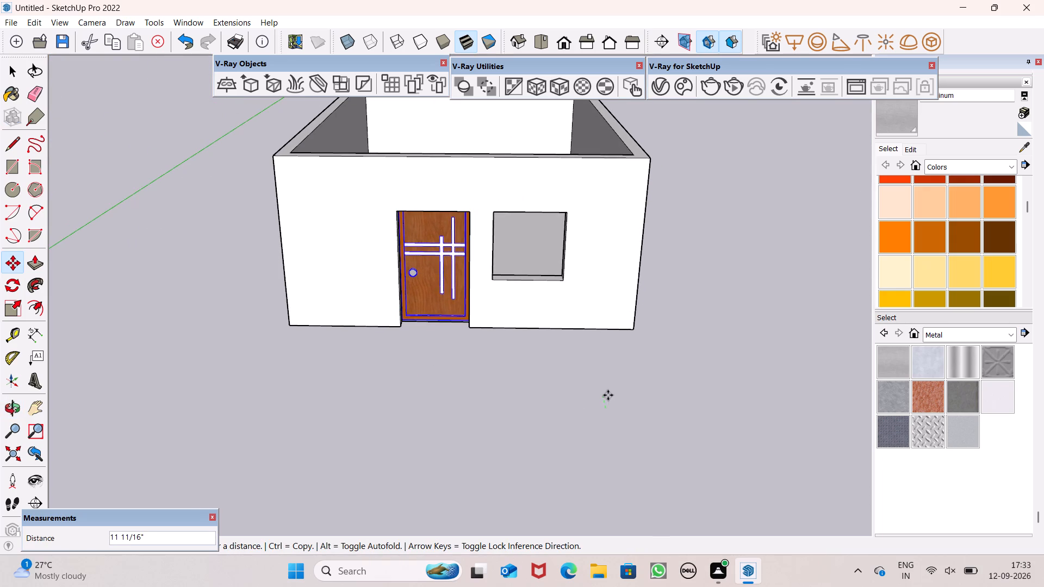
{"action": "key", "text": "space"}
{"action": "scroll", "coordinate": [703, 349], "scroll_direction": "down", "scroll_amount": 1}
{"action": "left_click", "coordinate": [705, 342]}
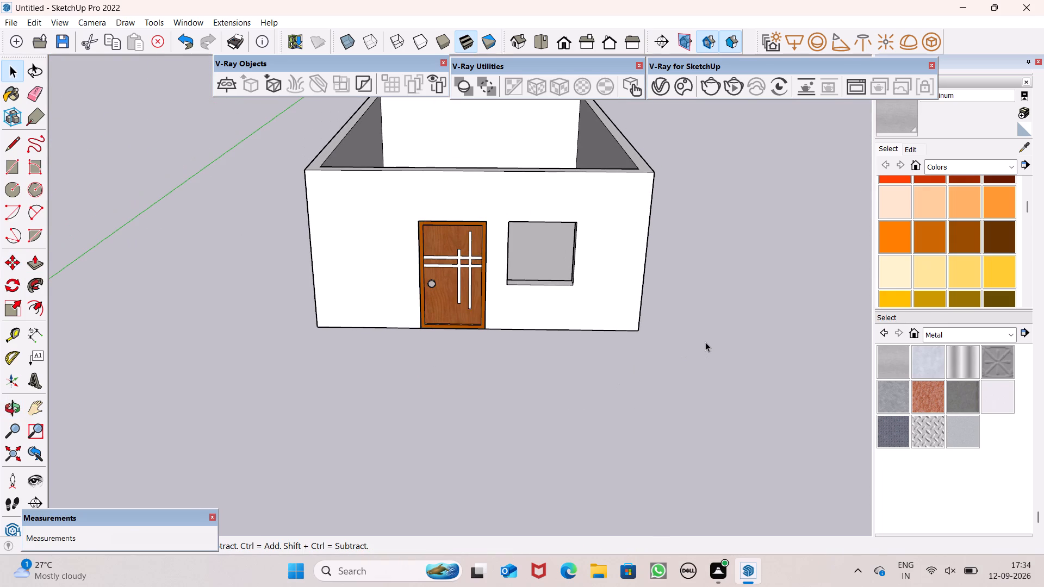
Examine the inner side of the door, its frame and the back of the knob from inside the room.
{"action": "scroll", "coordinate": [694, 326], "scroll_direction": "down", "scroll_amount": 4}
{"action": "middle_click_drag", "start_coordinate": [670, 324], "coordinate": [297, 362]}
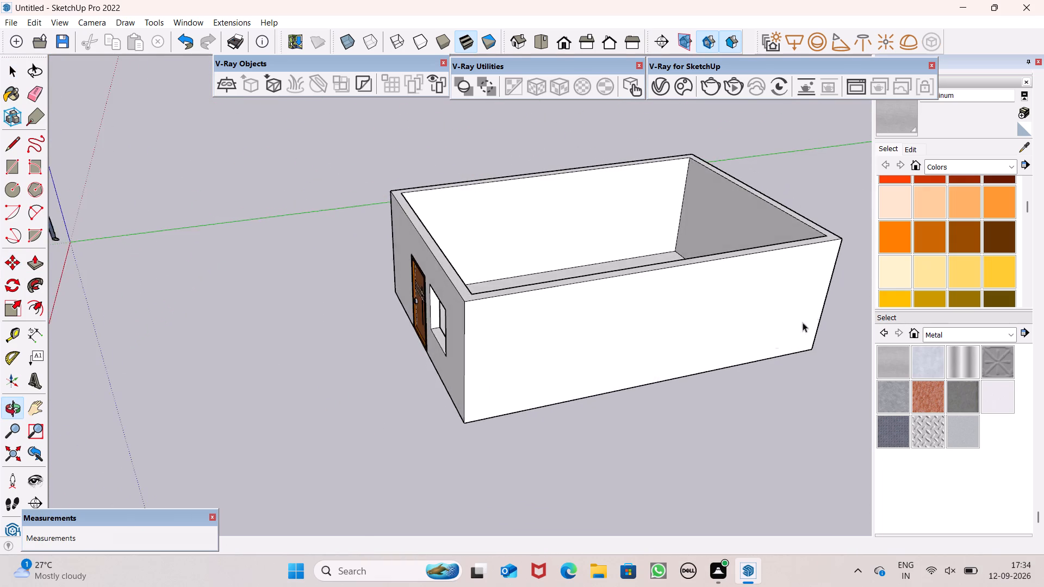
{"action": "scroll", "coordinate": [819, 297], "scroll_direction": "down", "scroll_amount": 5}
{"action": "middle_click_drag", "start_coordinate": [750, 333], "coordinate": [376, 297]}
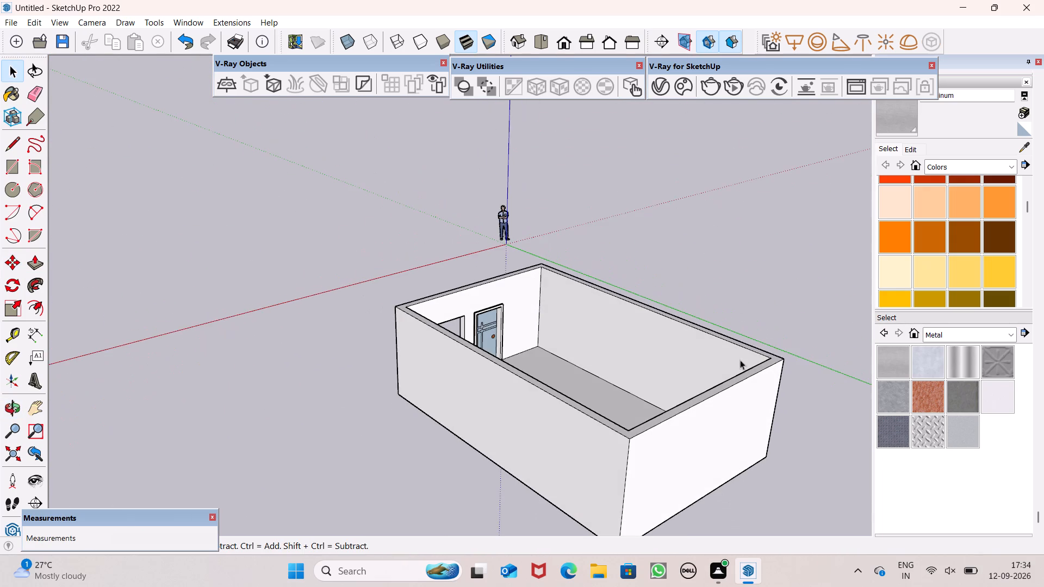
{"action": "scroll", "coordinate": [653, 345], "scroll_direction": "up", "scroll_amount": 5}
{"action": "scroll", "coordinate": [556, 342], "scroll_direction": "up", "scroll_amount": 5}
{"action": "scroll", "coordinate": [408, 364], "scroll_direction": "up", "scroll_amount": 4}
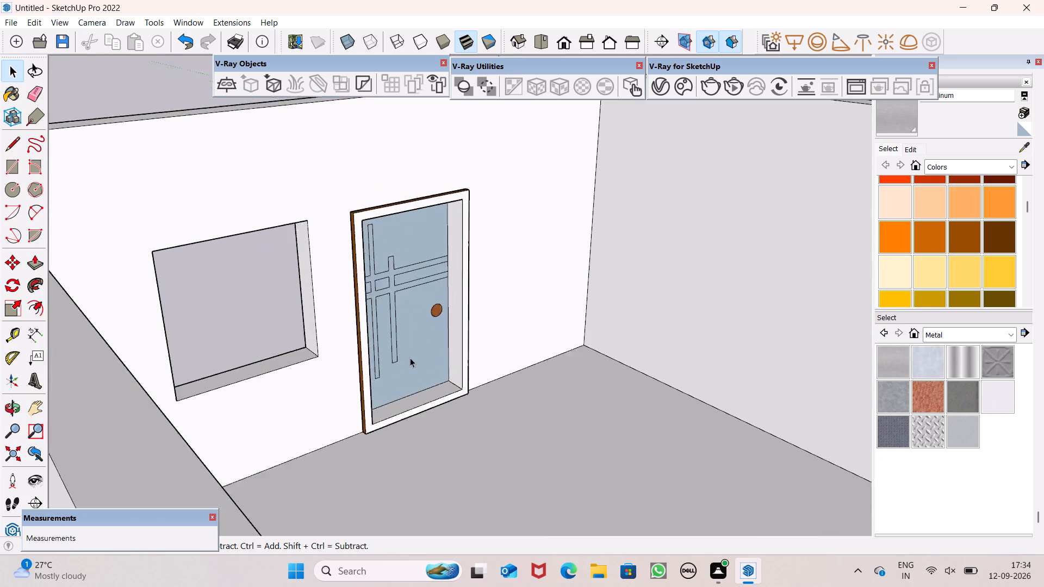
{"action": "scroll", "coordinate": [410, 358], "scroll_direction": "up", "scroll_amount": 1}
{"action": "scroll", "coordinate": [444, 309], "scroll_direction": "up", "scroll_amount": 8}
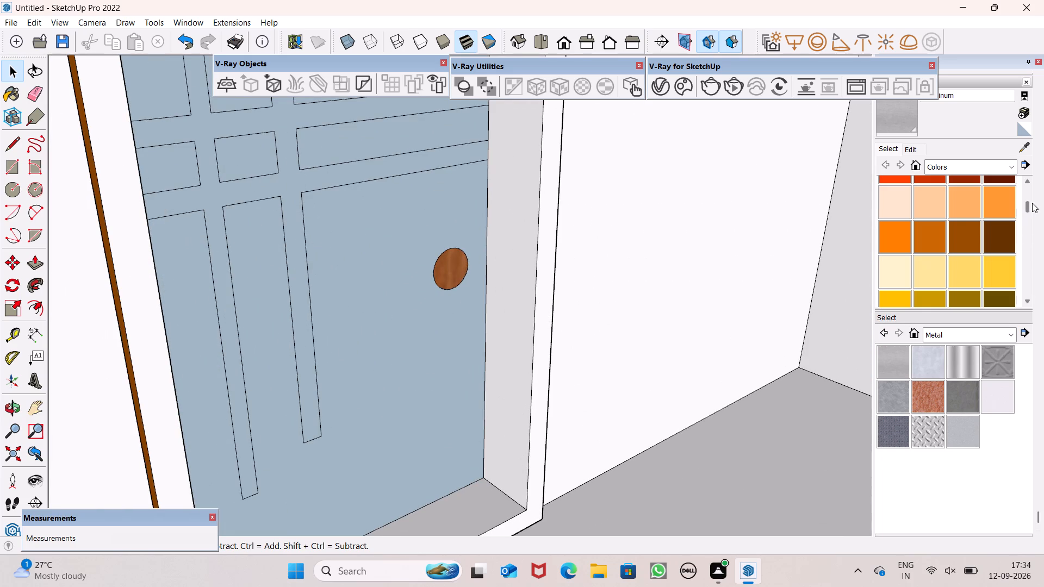
Inspect the inner face of the door, its knob and the frame depth from inside the room.
{"action": "scroll", "coordinate": [643, 259], "scroll_direction": "down", "scroll_amount": 5}
{"action": "middle_click_drag", "start_coordinate": [647, 273], "coordinate": [602, 307]}
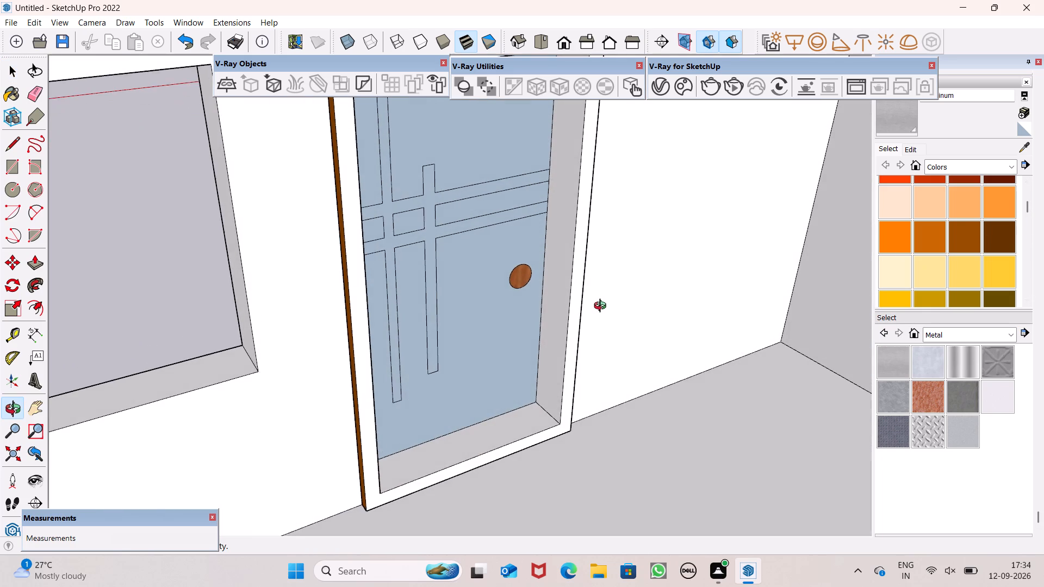
{"action": "middle_click_drag", "start_coordinate": [602, 307], "coordinate": [602, 308]}
{"action": "scroll", "coordinate": [521, 275], "scroll_direction": "up", "scroll_amount": 7}
{"action": "middle_click_drag", "start_coordinate": [574, 280], "coordinate": [564, 300]}
{"action": "scroll", "coordinate": [862, 284], "scroll_direction": "down", "scroll_amount": 2}
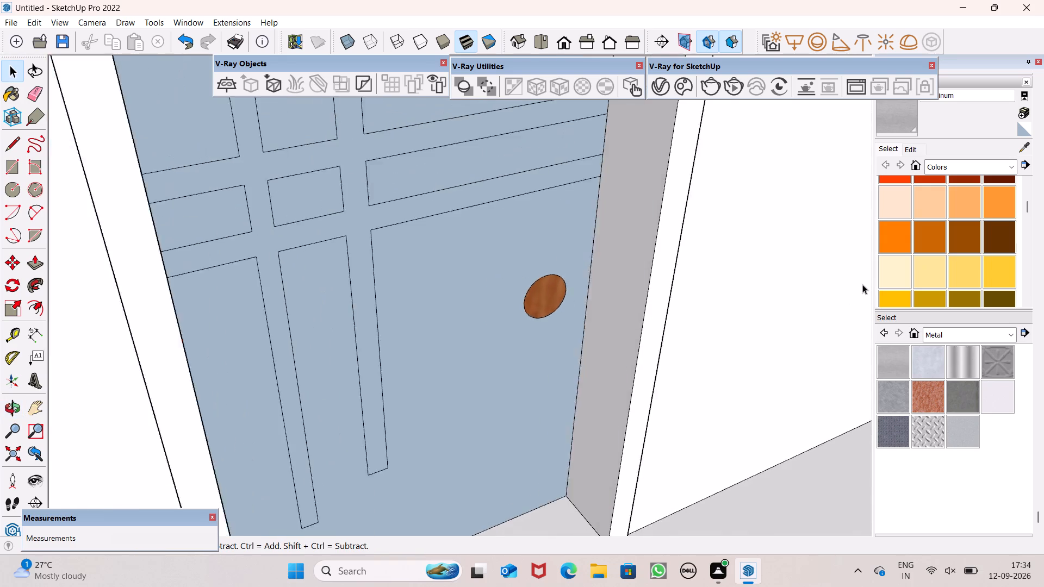
{"action": "scroll", "coordinate": [862, 284], "scroll_direction": "down", "scroll_amount": 5}
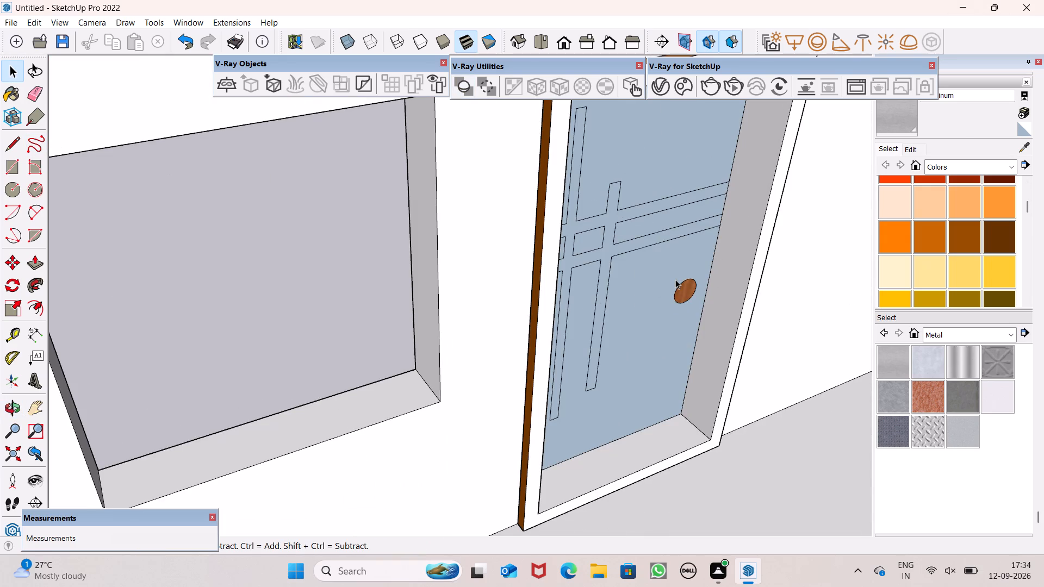
{"action": "scroll", "coordinate": [675, 279], "scroll_direction": "down", "scroll_amount": 2}
{"action": "scroll", "coordinate": [723, 304], "scroll_direction": "up", "scroll_amount": 1}
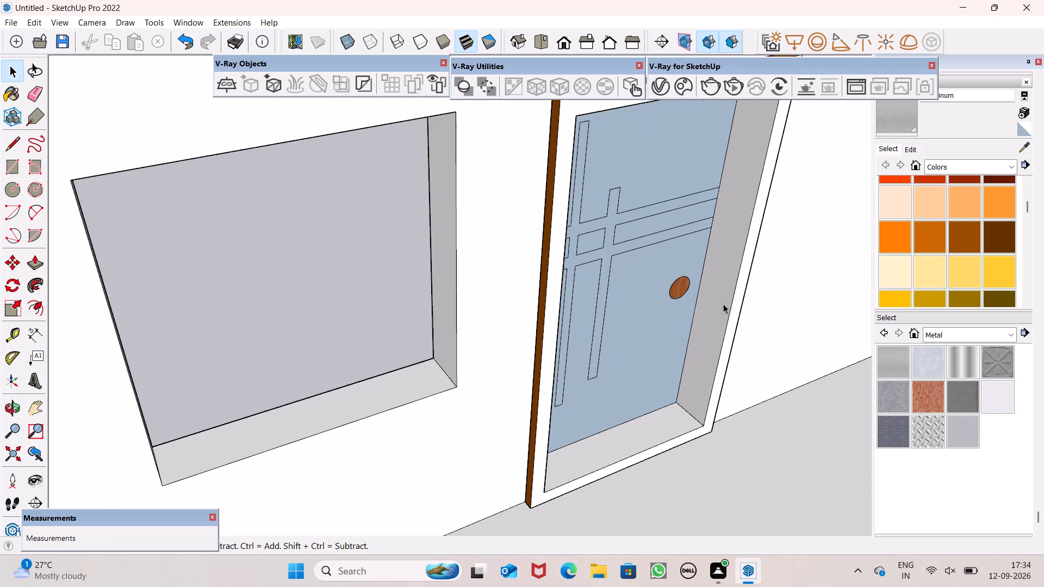
{"action": "scroll", "coordinate": [723, 302], "scroll_direction": "up", "scroll_amount": 2}
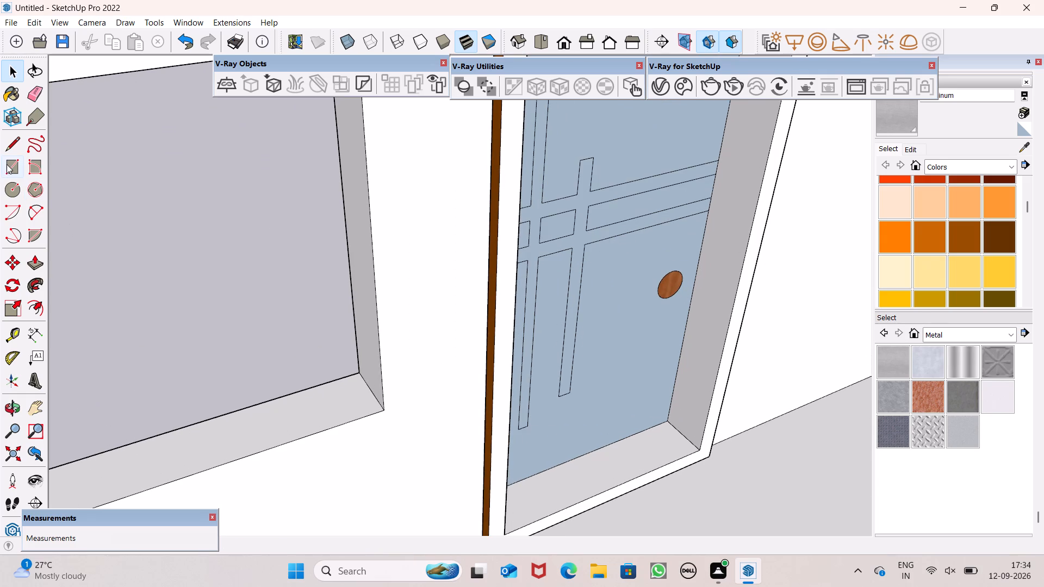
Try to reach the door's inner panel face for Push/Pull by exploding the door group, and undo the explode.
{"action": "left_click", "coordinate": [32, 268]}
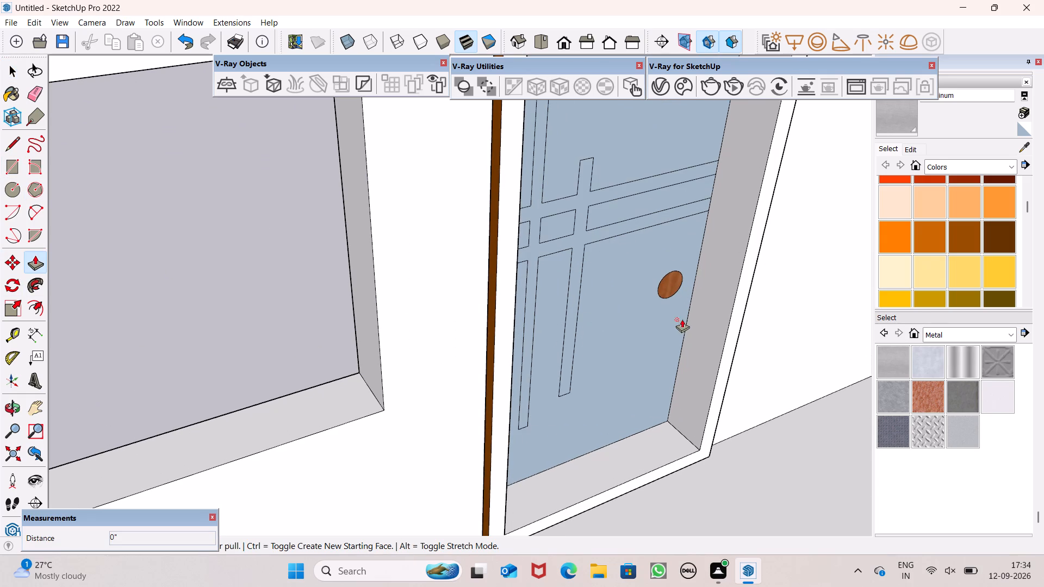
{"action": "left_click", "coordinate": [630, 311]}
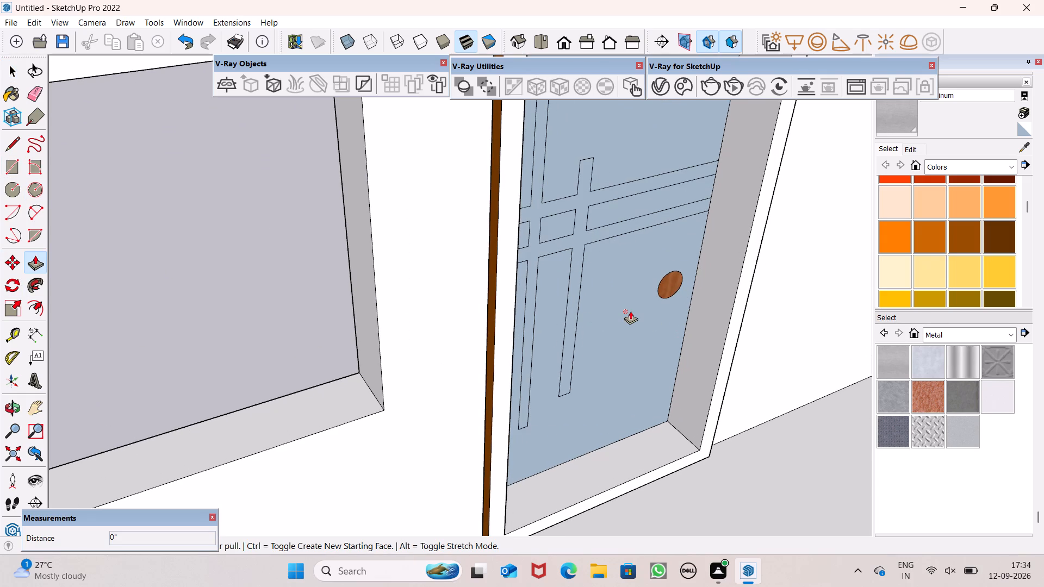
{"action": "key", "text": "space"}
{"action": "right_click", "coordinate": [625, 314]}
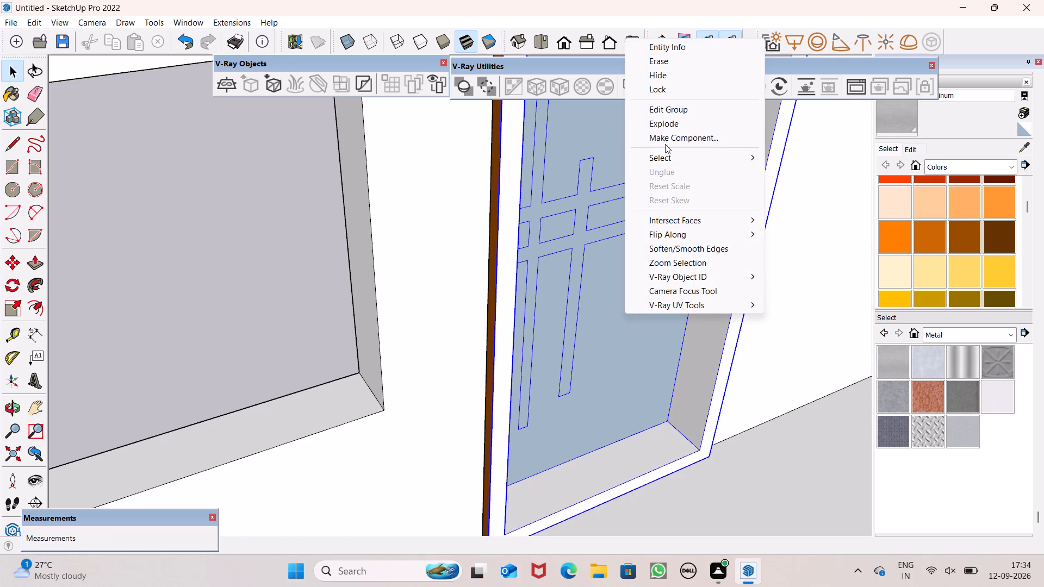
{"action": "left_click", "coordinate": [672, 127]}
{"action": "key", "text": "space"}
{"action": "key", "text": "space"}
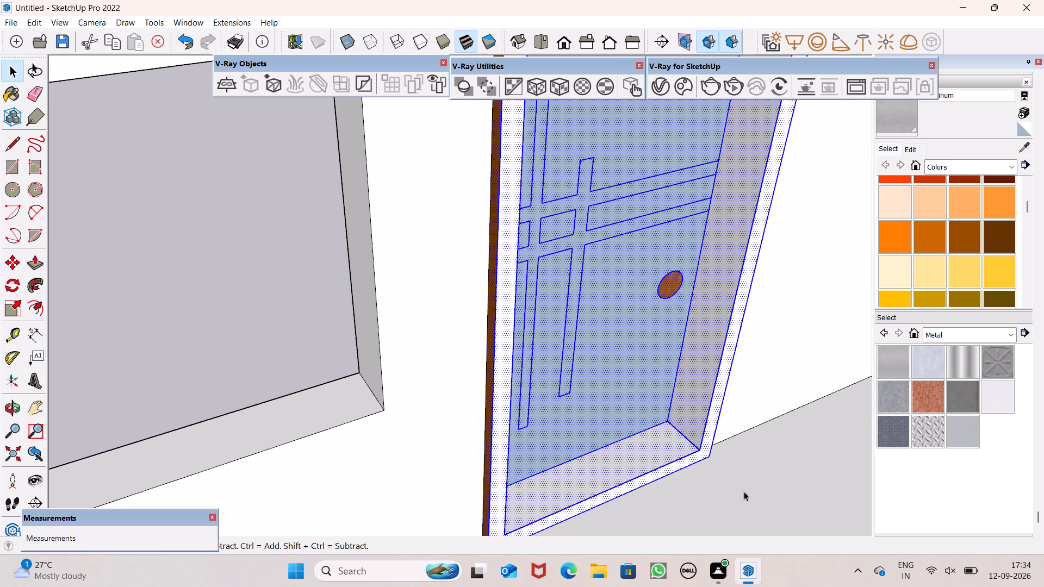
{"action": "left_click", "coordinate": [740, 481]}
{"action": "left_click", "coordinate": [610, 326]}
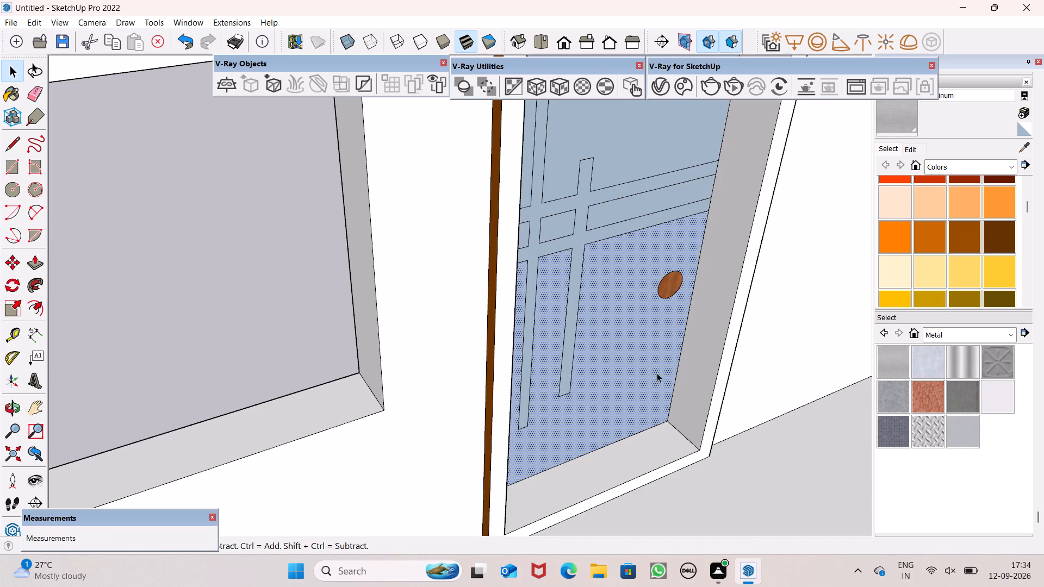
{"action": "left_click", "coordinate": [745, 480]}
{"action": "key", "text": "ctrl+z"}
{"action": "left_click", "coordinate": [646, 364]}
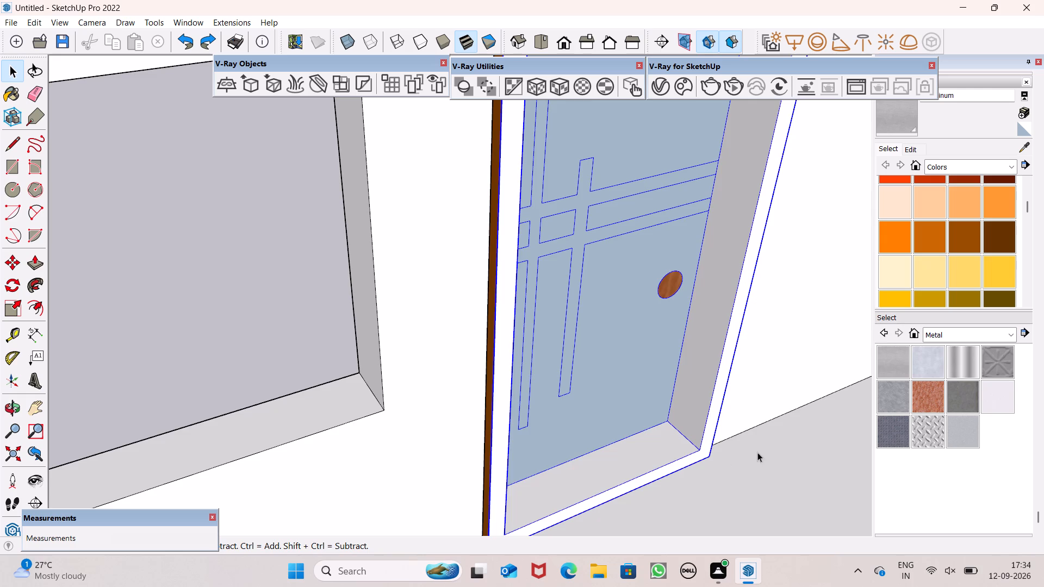
Clear the selection and examine the fitted door and the window opening from outside the room.
{"action": "scroll", "coordinate": [757, 456], "scroll_direction": "down", "scroll_amount": 12}
{"action": "middle_click_drag", "start_coordinate": [735, 446], "coordinate": [1040, 462]}
{"action": "scroll", "coordinate": [731, 454], "scroll_direction": "down", "scroll_amount": 1}
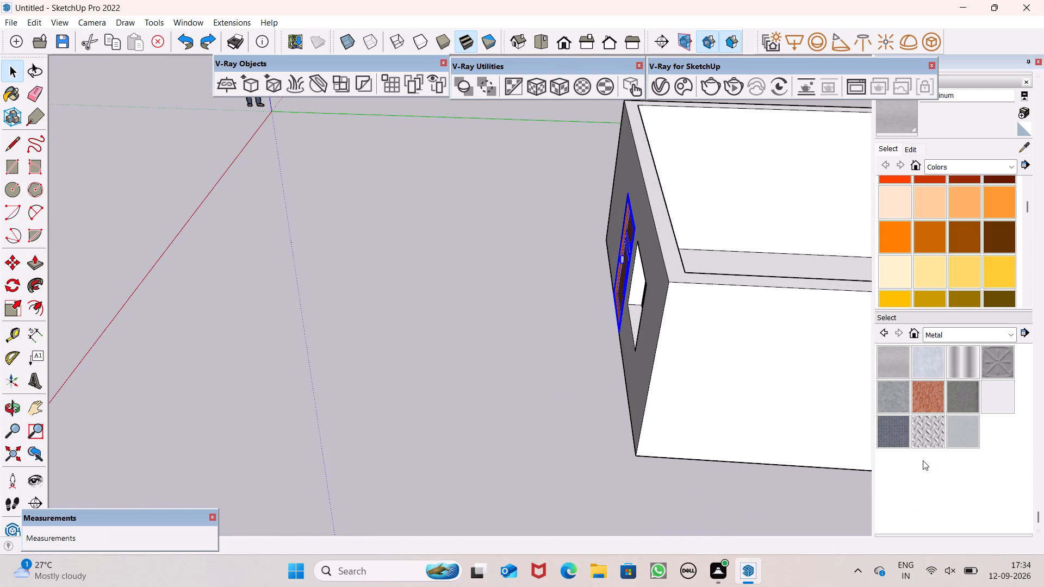
{"action": "key", "text": "space"}
{"action": "left_click", "coordinate": [524, 465]}
{"action": "key", "text": "space"}
{"action": "scroll", "coordinate": [627, 369], "scroll_direction": "down", "scroll_amount": 7}
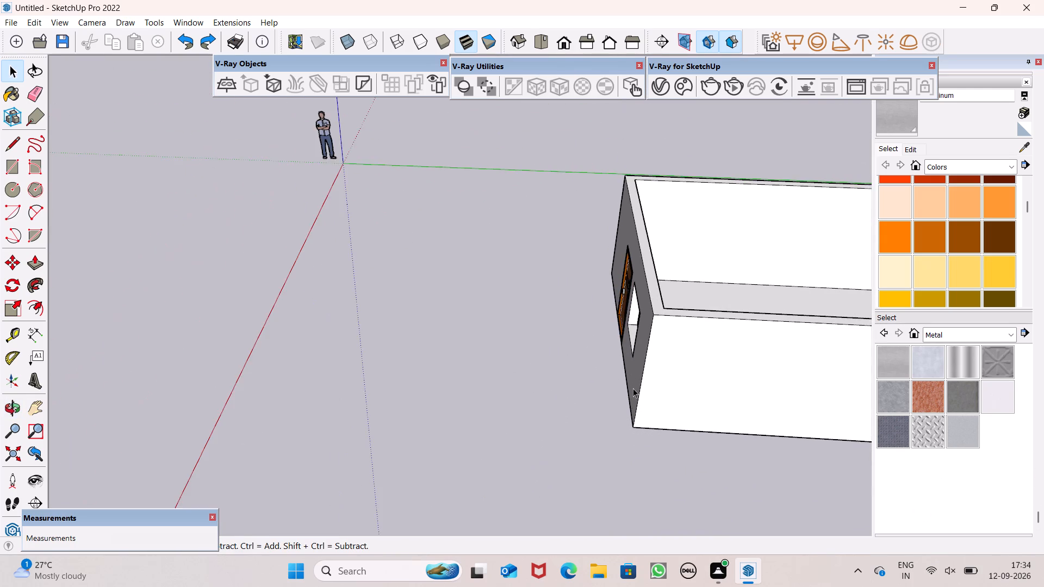
{"action": "middle_click_drag", "start_coordinate": [635, 412], "coordinate": [965, 369]}
{"action": "scroll", "coordinate": [526, 233], "scroll_direction": "up", "scroll_amount": 7}
{"action": "middle_click_drag", "start_coordinate": [527, 301], "coordinate": [695, 323]}
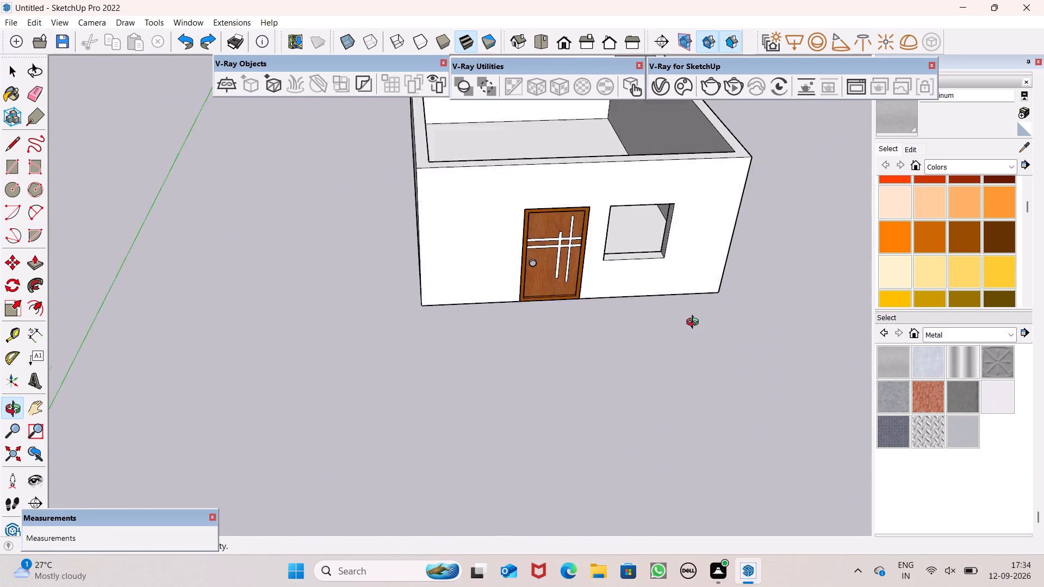
{"action": "middle_click_drag", "start_coordinate": [695, 323], "coordinate": [646, 295]}
{"action": "scroll", "coordinate": [595, 270], "scroll_direction": "up", "scroll_amount": 7}
{"action": "scroll", "coordinate": [569, 305], "scroll_direction": "up", "scroll_amount": 6}
{"action": "scroll", "coordinate": [579, 298], "scroll_direction": "down", "scroll_amount": 2}
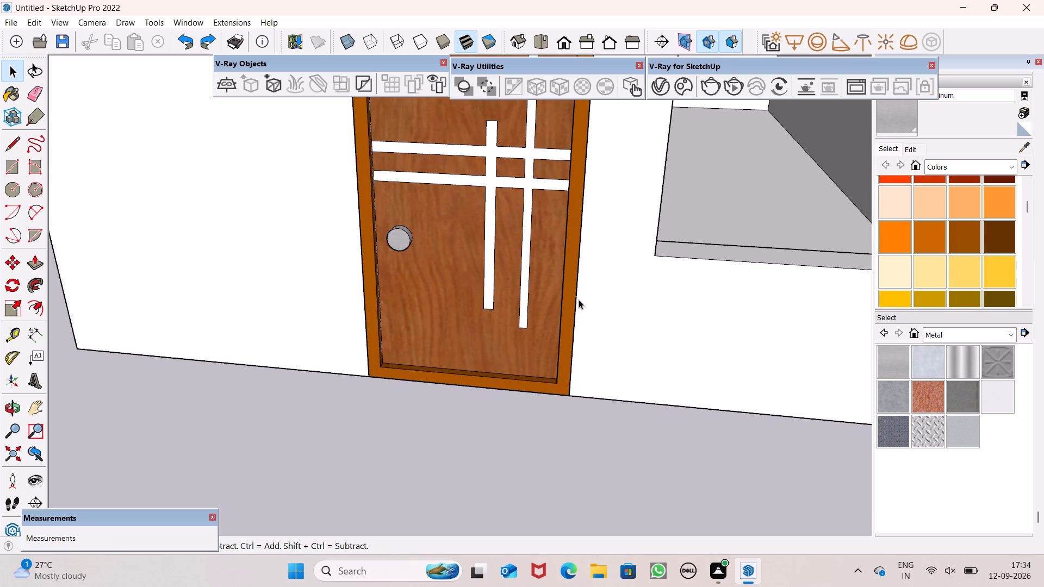
{"action": "scroll", "coordinate": [579, 299], "scroll_direction": "down", "scroll_amount": 9}
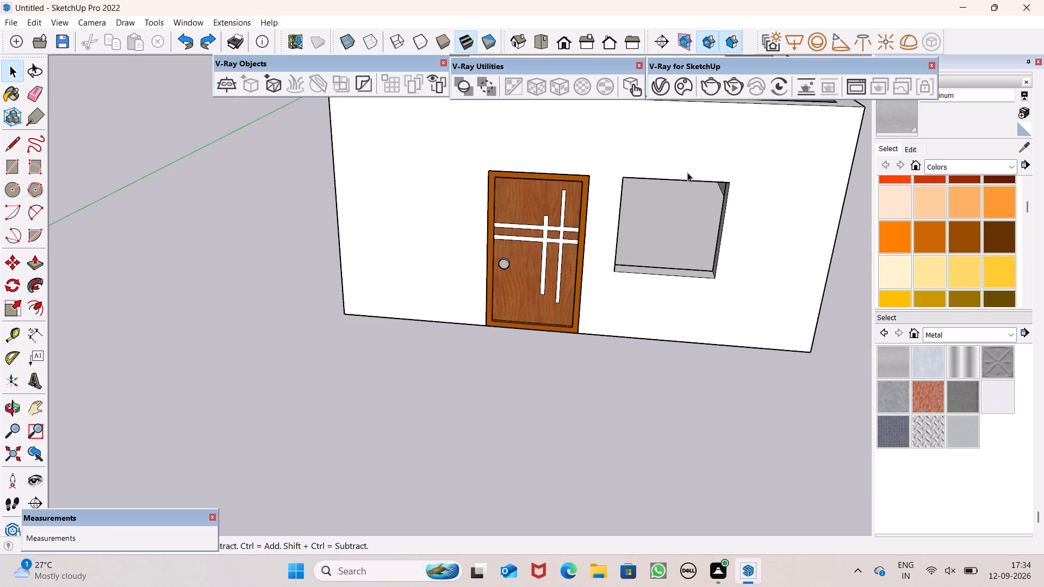
{"action": "scroll", "coordinate": [689, 178], "scroll_direction": "up", "scroll_amount": 3}
{"action": "scroll", "coordinate": [692, 199], "scroll_direction": "down", "scroll_amount": 3}
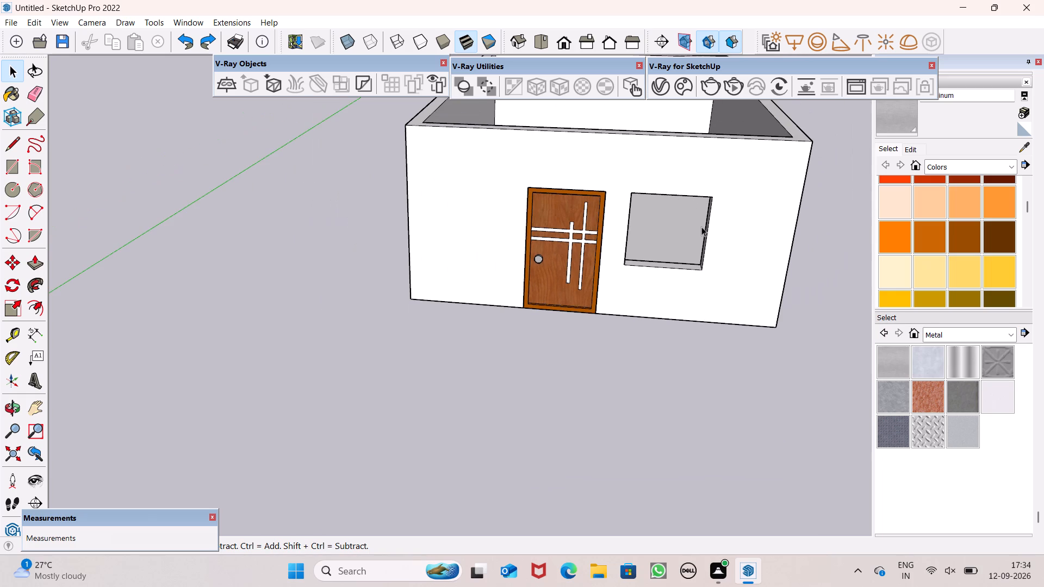
{"action": "middle_click_drag", "start_coordinate": [715, 314], "coordinate": [717, 201]}
{"action": "scroll", "coordinate": [577, 182], "scroll_direction": "down", "scroll_amount": 5}
{"action": "middle_click_drag", "start_coordinate": [644, 236], "coordinate": [644, 269]}
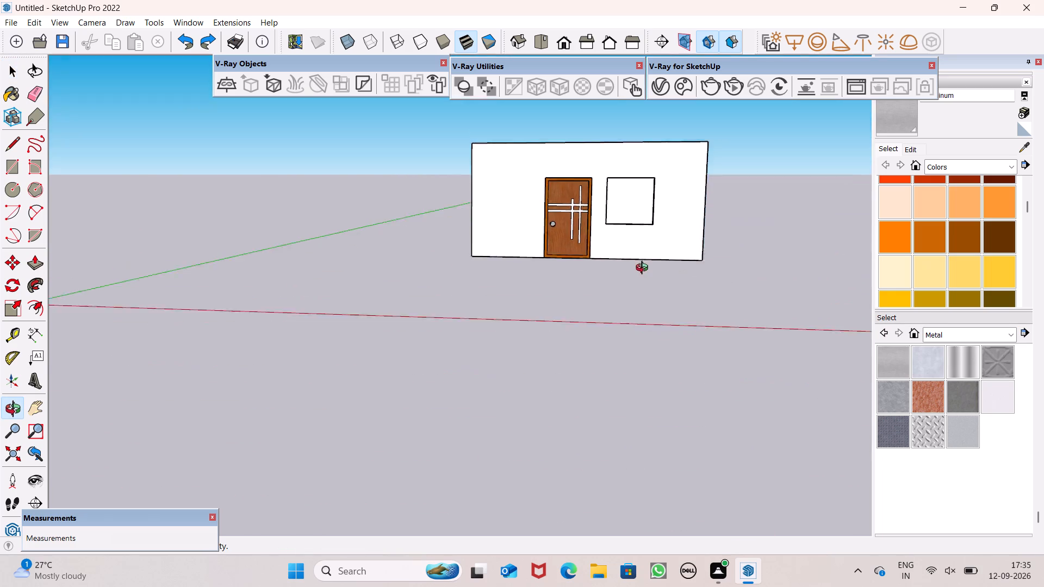
{"action": "middle_click_drag", "start_coordinate": [644, 269], "coordinate": [649, 329]}
{"action": "scroll", "coordinate": [661, 232], "scroll_direction": "up", "scroll_amount": 3}
{"action": "scroll", "coordinate": [618, 188], "scroll_direction": "down", "scroll_amount": 7}
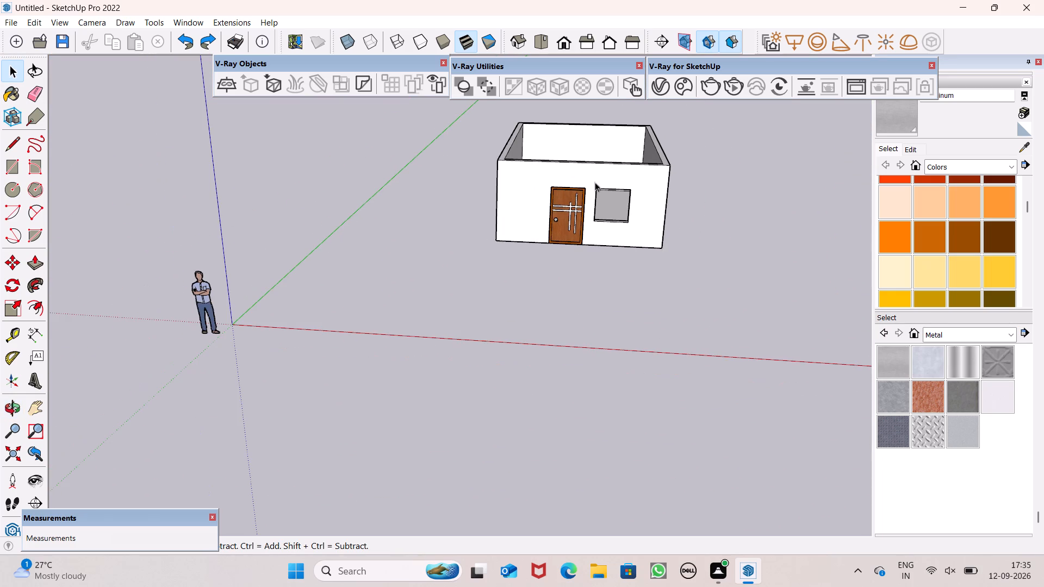
{"action": "scroll", "coordinate": [742, 255], "scroll_direction": "up", "scroll_amount": 2}
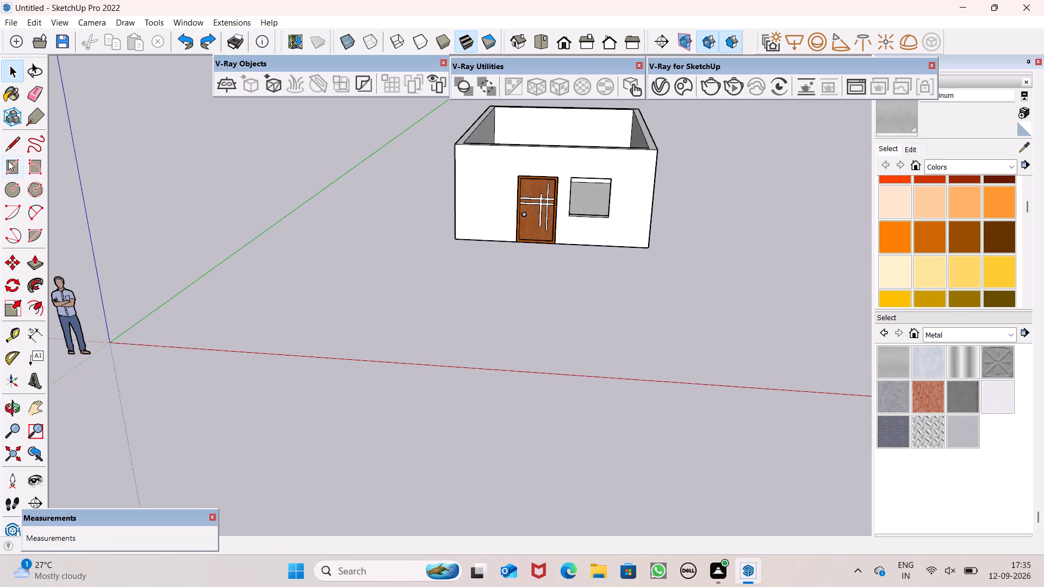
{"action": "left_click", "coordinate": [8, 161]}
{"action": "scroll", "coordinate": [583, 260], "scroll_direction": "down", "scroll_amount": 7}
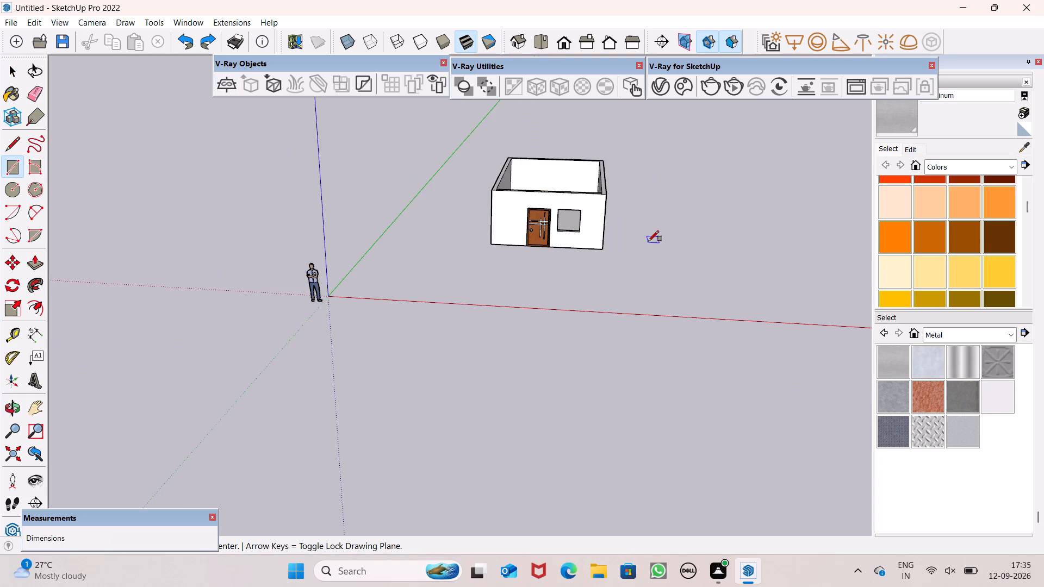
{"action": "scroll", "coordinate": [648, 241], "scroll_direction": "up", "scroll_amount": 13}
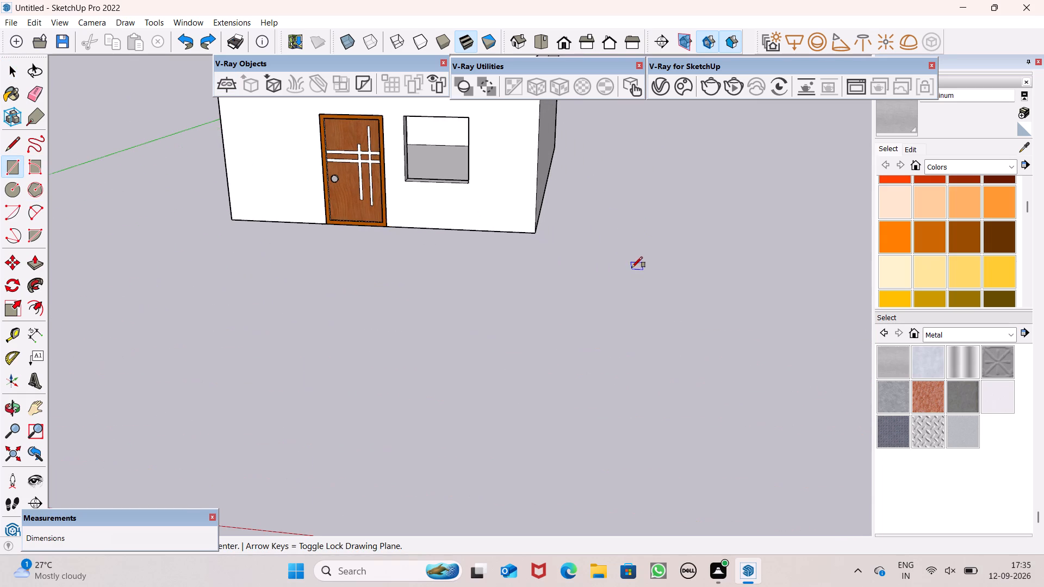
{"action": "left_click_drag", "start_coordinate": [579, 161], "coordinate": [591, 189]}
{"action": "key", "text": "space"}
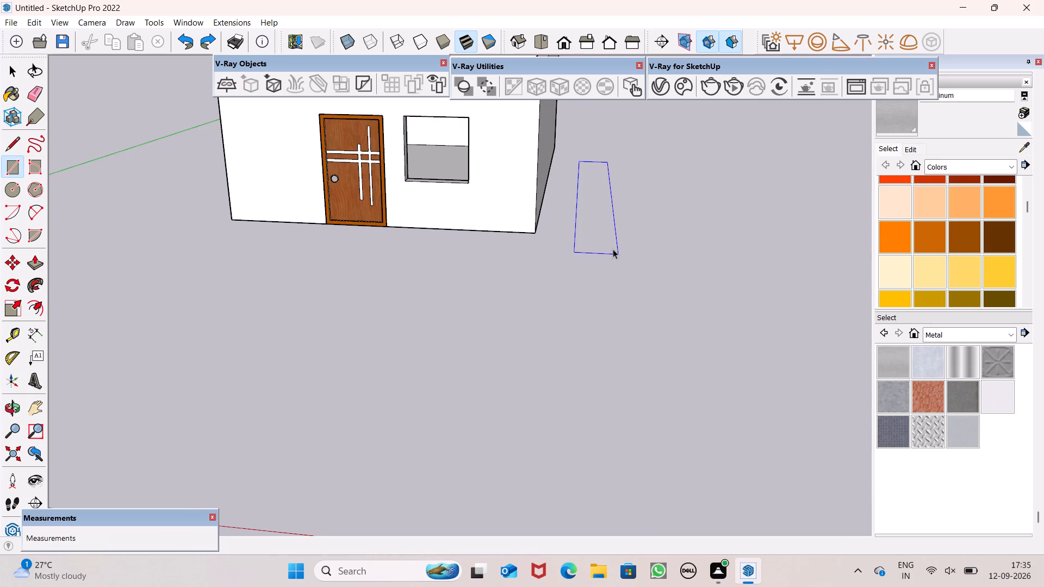
Draw an upright 4' by 4' rectangle outside the room, beside the wall with the door and window opening.
{"action": "middle_click_drag", "start_coordinate": [618, 299], "coordinate": [614, 235]}
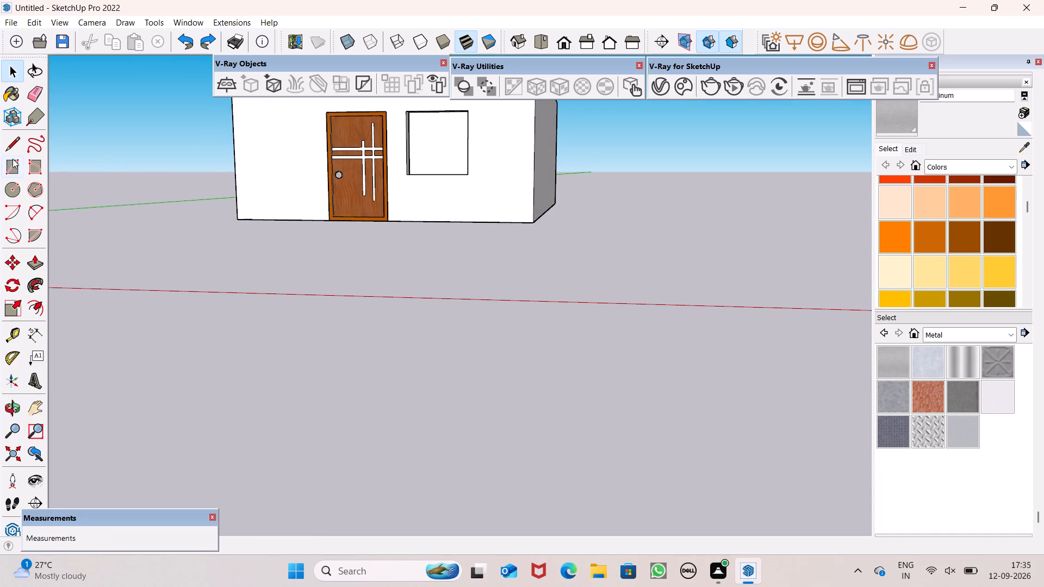
{"action": "left_click_drag", "start_coordinate": [9, 166], "coordinate": [16, 162]}
{"action": "left_click", "coordinate": [607, 168]}
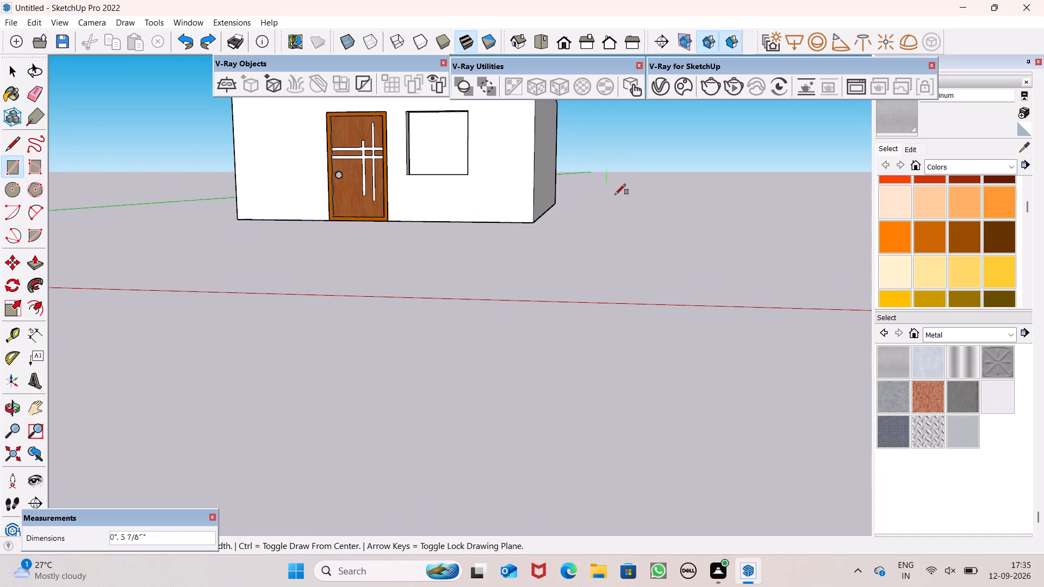
{"action": "type", "text": "4'"}
{"action": "type", "text": ",4'"}
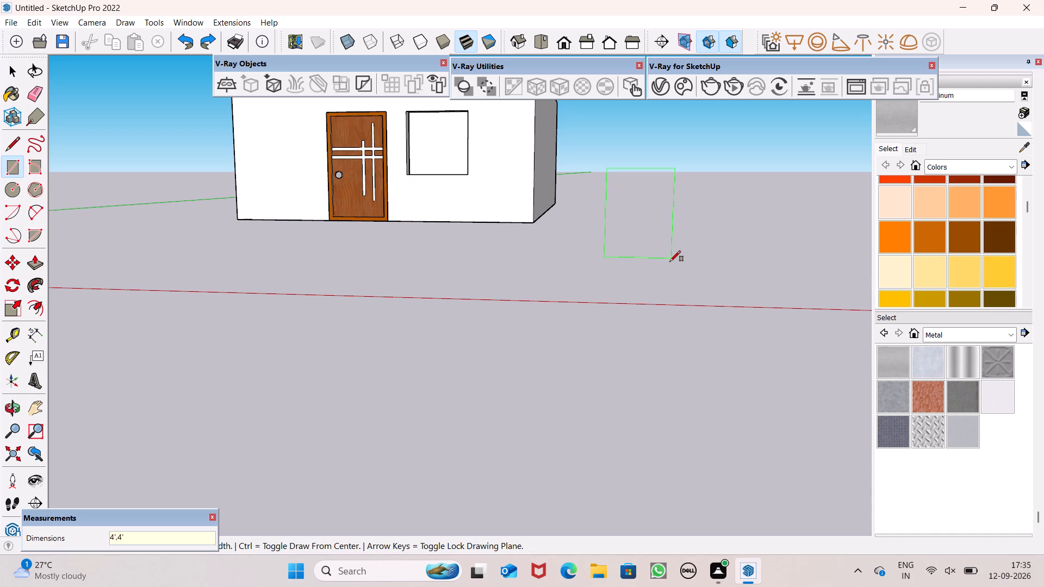
{"action": "key", "text": "Return"}
{"action": "key", "text": "space"}
{"action": "key", "text": "space"}
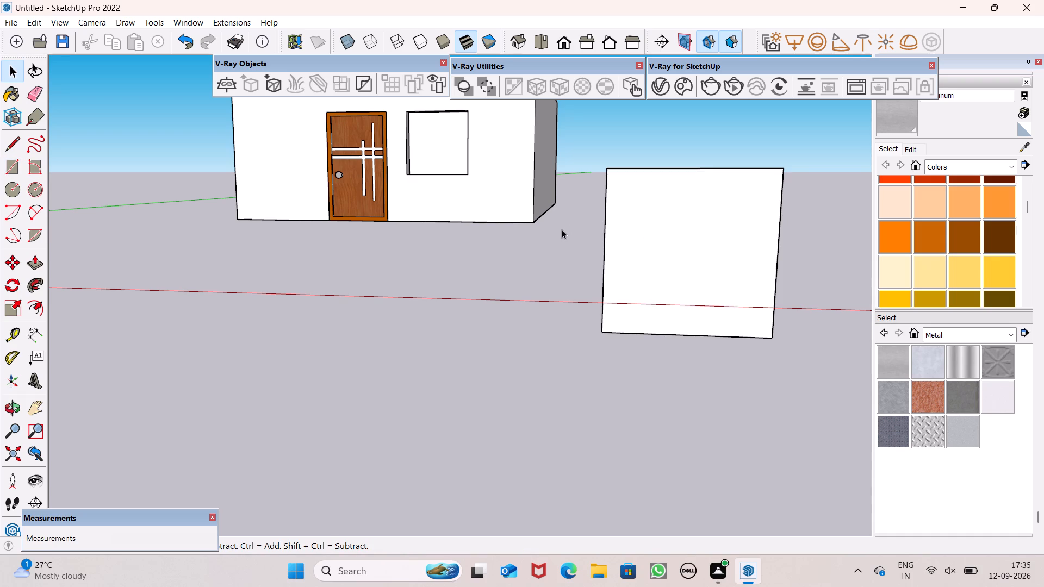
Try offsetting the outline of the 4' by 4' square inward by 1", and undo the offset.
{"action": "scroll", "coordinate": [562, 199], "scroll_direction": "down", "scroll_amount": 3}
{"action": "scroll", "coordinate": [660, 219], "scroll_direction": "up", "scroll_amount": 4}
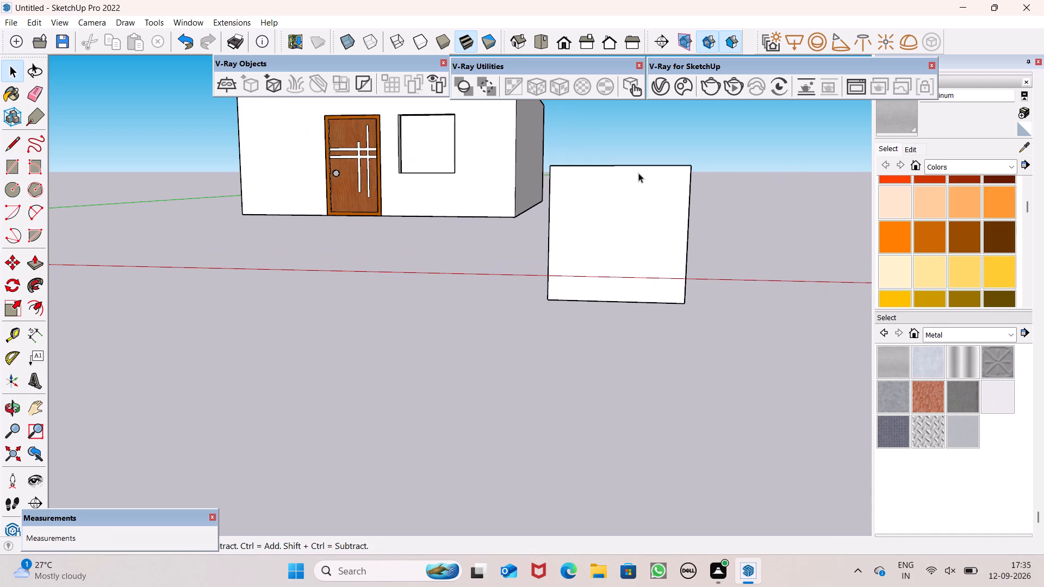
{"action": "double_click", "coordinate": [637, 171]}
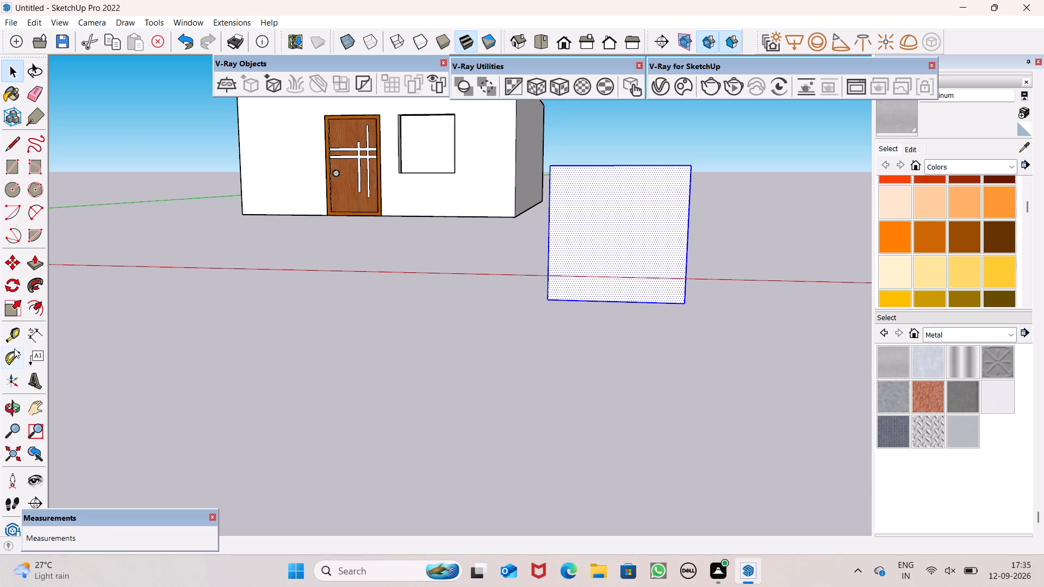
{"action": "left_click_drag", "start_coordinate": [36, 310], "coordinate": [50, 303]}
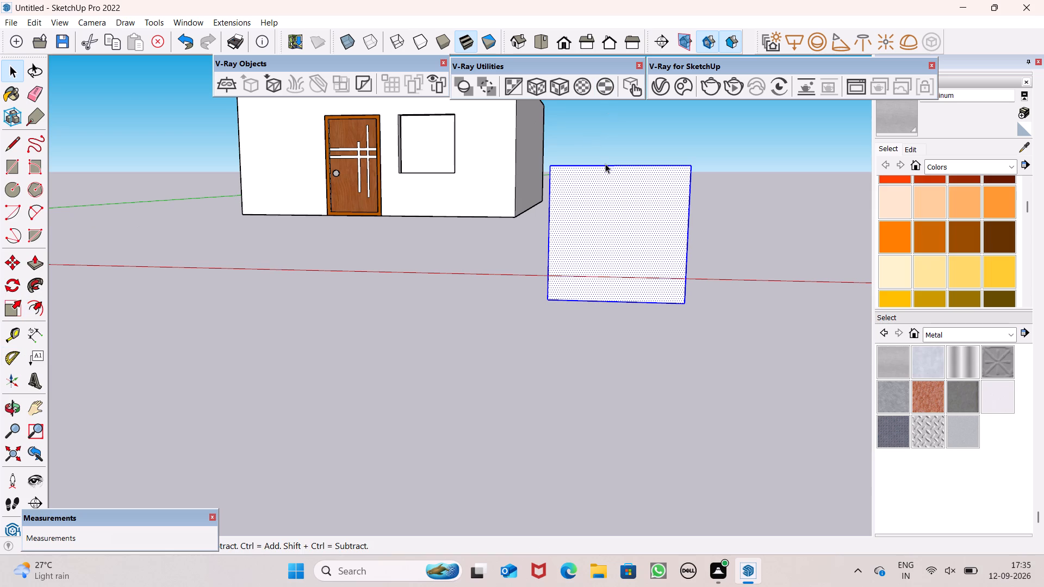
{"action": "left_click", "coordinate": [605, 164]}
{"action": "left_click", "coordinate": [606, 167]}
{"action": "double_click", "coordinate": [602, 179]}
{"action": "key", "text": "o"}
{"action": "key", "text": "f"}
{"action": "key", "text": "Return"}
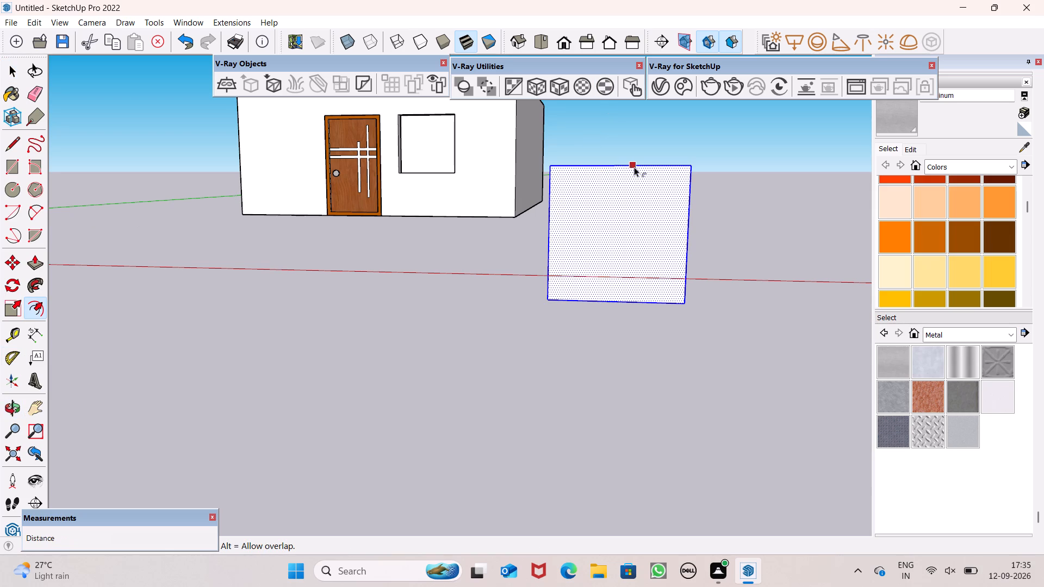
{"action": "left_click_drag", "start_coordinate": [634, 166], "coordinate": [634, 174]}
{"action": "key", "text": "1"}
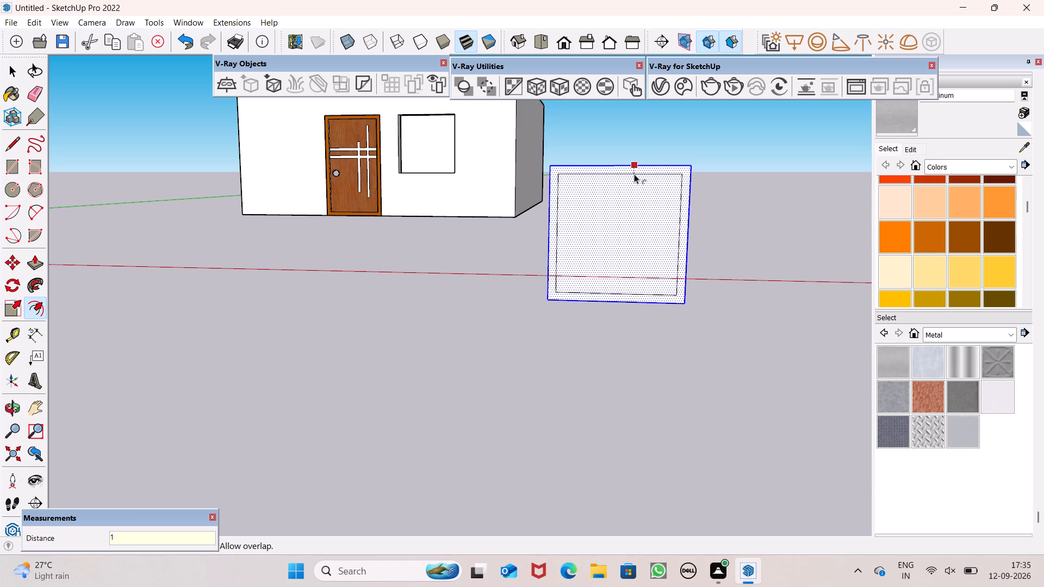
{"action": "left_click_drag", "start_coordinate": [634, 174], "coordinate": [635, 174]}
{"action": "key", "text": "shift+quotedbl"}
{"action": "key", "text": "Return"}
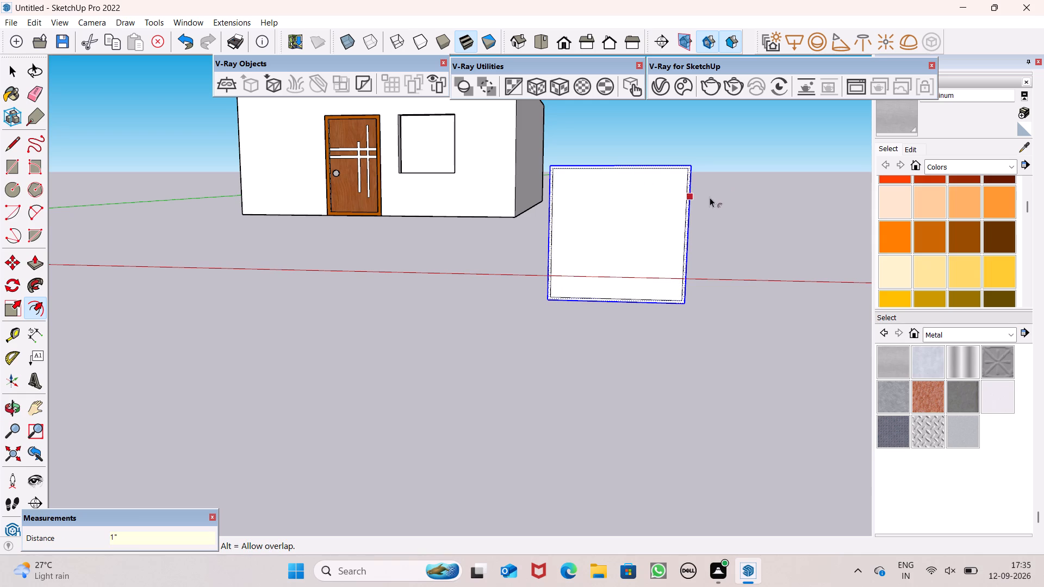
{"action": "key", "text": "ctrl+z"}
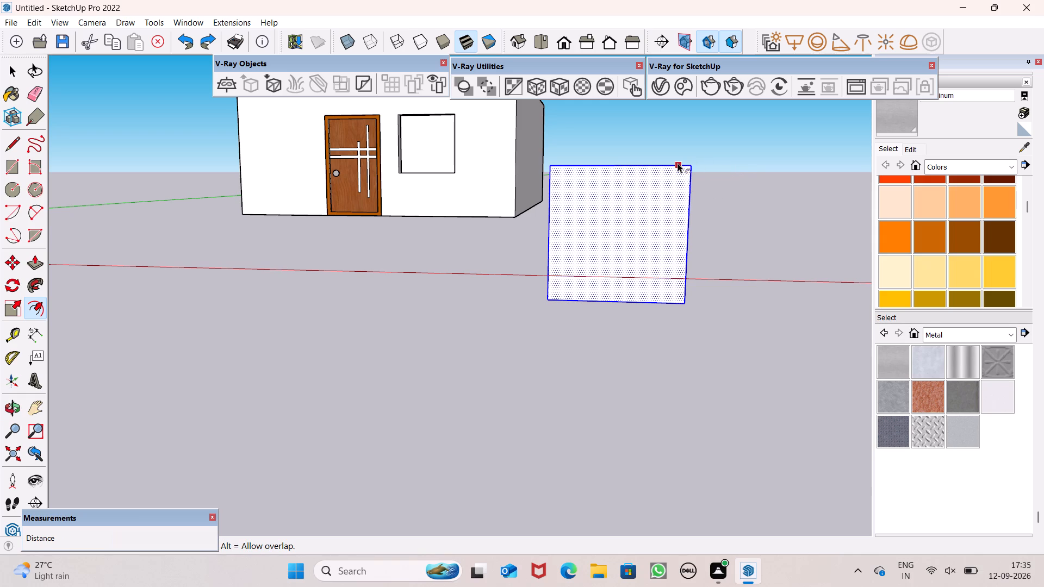
Offset the outline of the 4' by 4' square inward by 2" and clear the selection.
{"action": "left_click_drag", "start_coordinate": [676, 164], "coordinate": [674, 183]}
{"action": "key", "text": "2"}
{"action": "key", "text": "shift+quotedbl"}
{"action": "key", "text": "Return"}
{"action": "key", "text": "space"}
{"action": "left_click", "coordinate": [773, 196]}
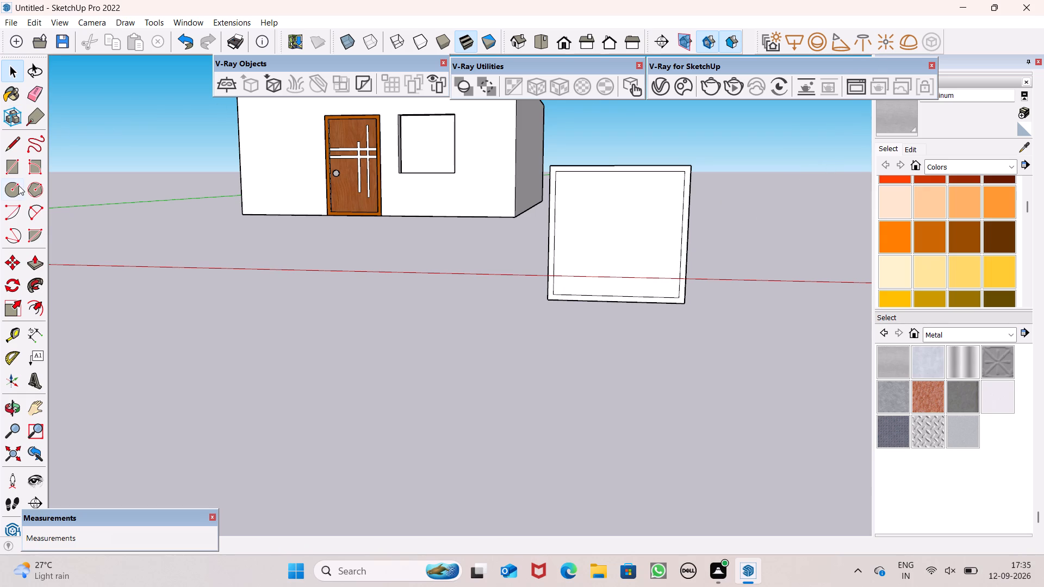
Draw a vertical line between the midpoints of the inner square's top and bottom edges, dividing it in two.
{"action": "left_click", "coordinate": [13, 148]}
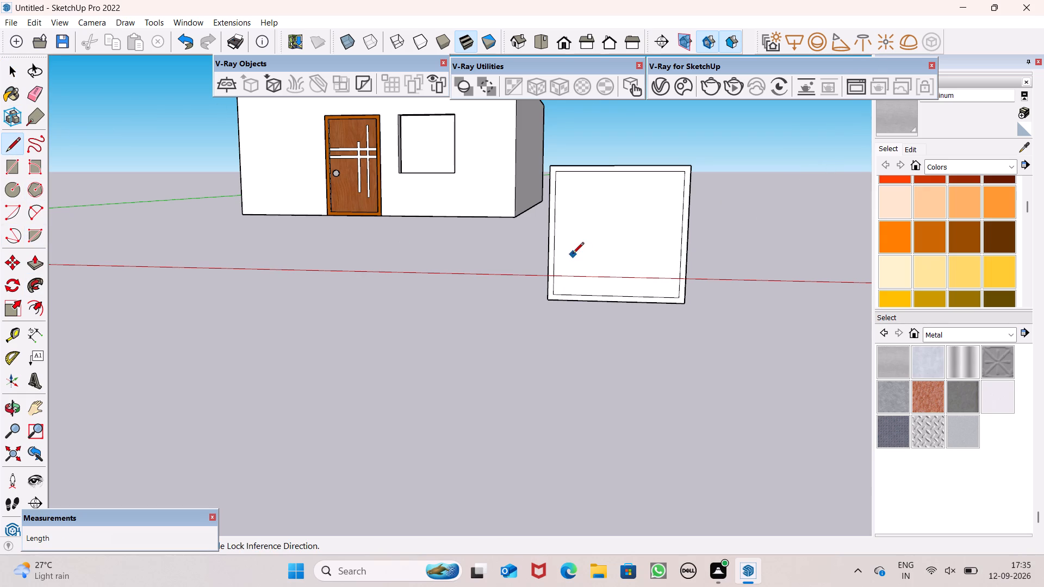
{"action": "scroll", "coordinate": [619, 188], "scroll_direction": "up", "scroll_amount": 5}
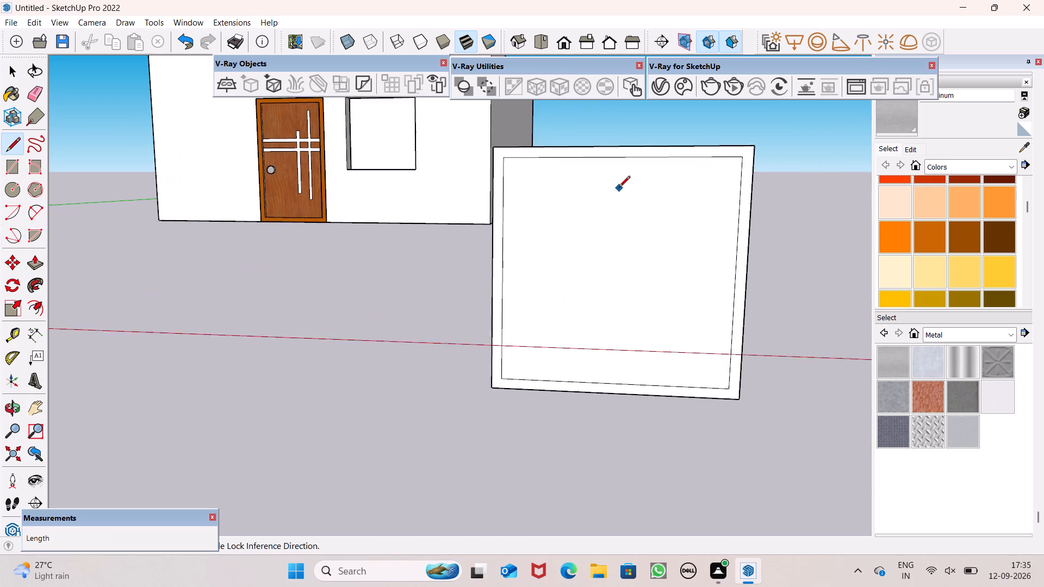
{"action": "scroll", "coordinate": [619, 188], "scroll_direction": "up", "scroll_amount": 2}
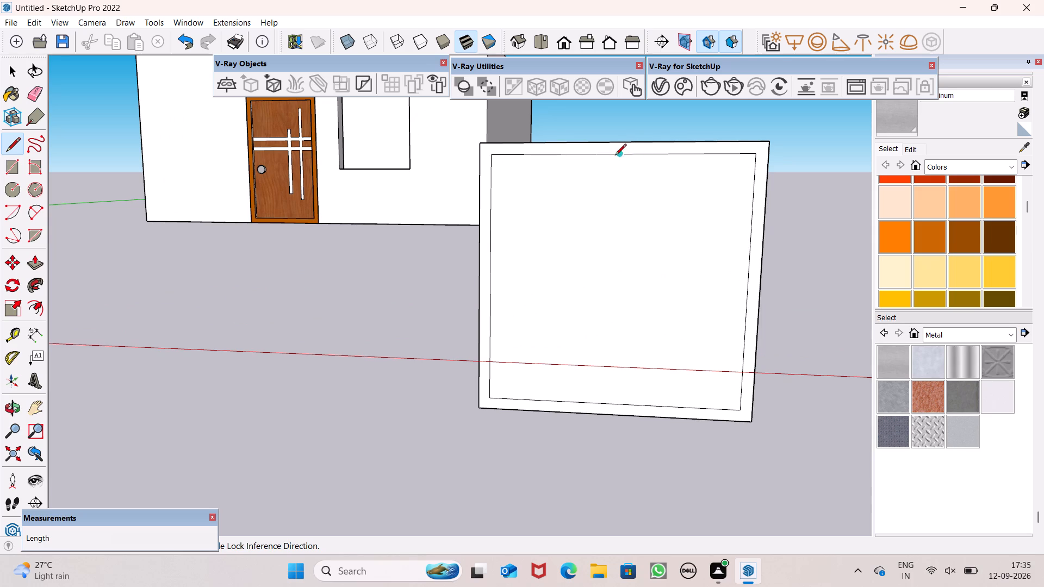
{"action": "scroll", "coordinate": [608, 187], "scroll_direction": "up", "scroll_amount": 7}
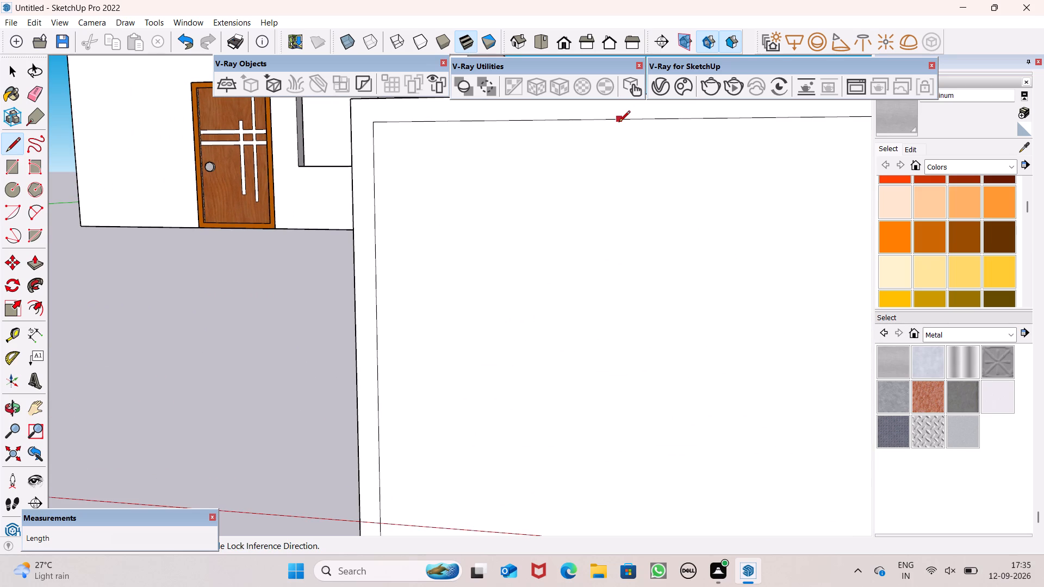
{"action": "left_click", "coordinate": [620, 121]}
{"action": "scroll", "coordinate": [627, 169], "scroll_direction": "down", "scroll_amount": 7}
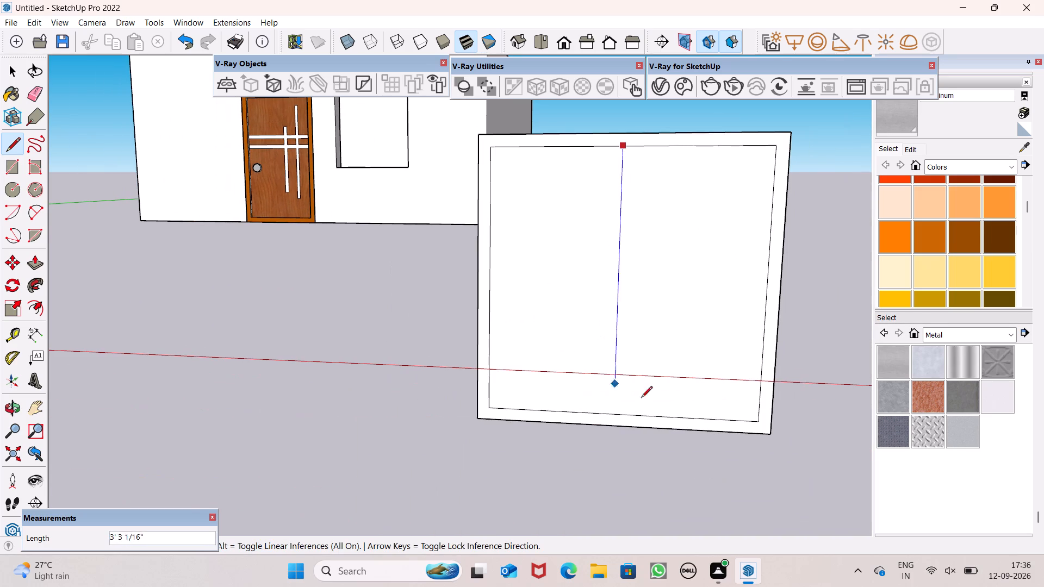
{"action": "scroll", "coordinate": [625, 416], "scroll_direction": "up", "scroll_amount": 6}
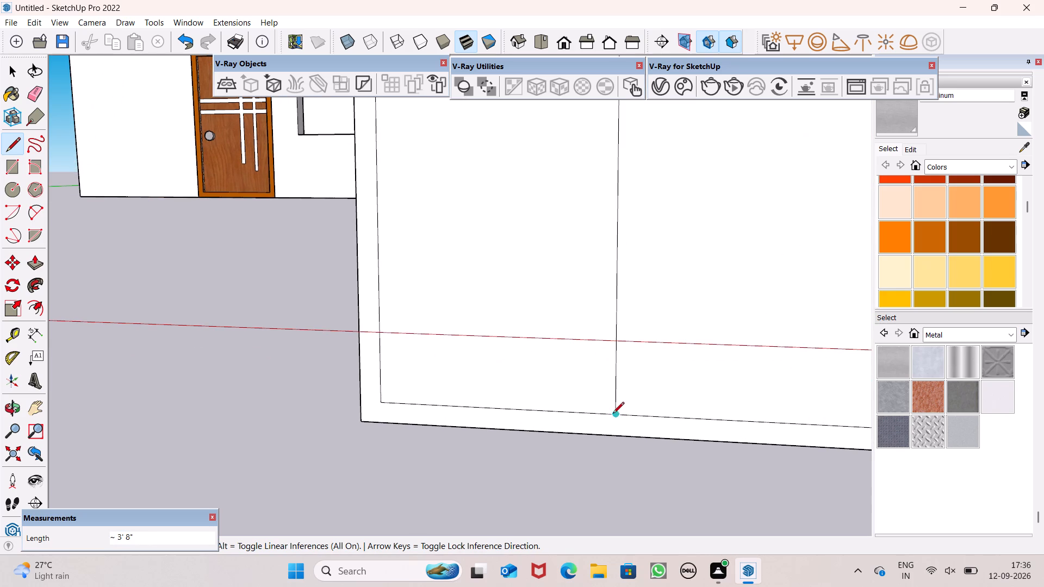
{"action": "scroll", "coordinate": [618, 405], "scroll_direction": "down", "scroll_amount": 8}
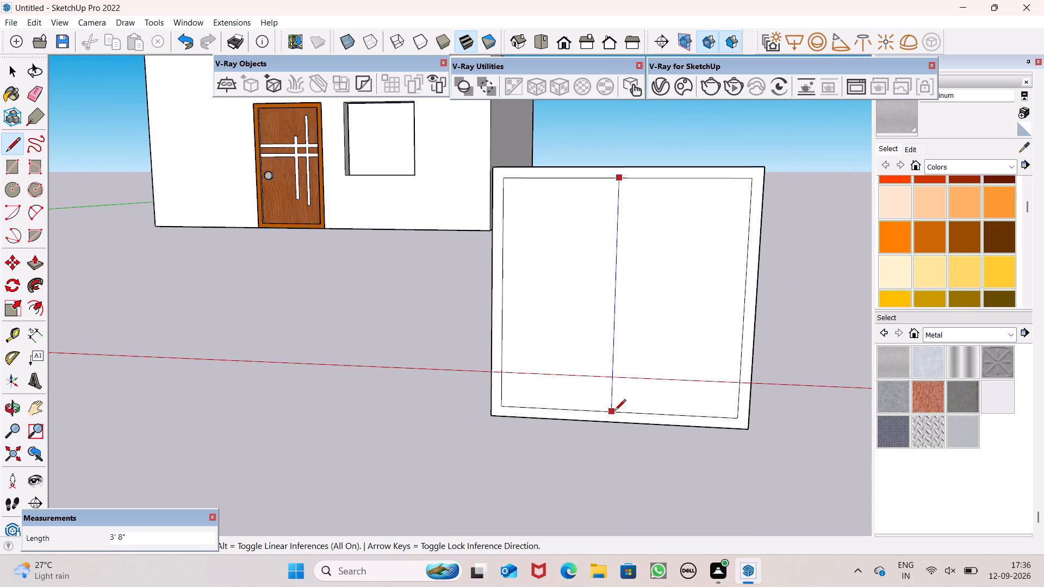
{"action": "left_click", "coordinate": [613, 412]}
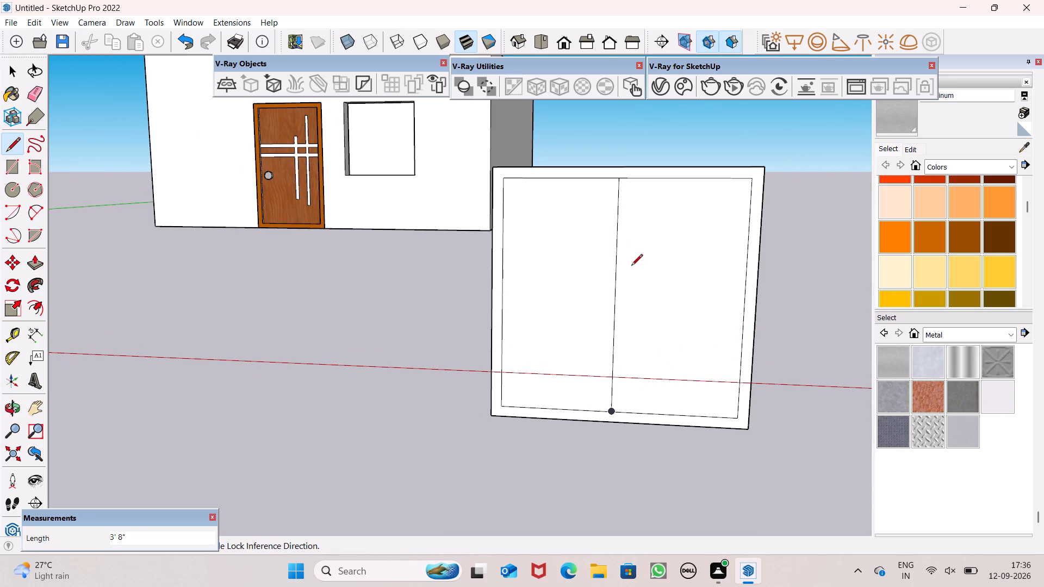
{"action": "key", "text": "space"}
Copy the vertical centre line sideways by about 1" along the red axis to outline a narrow mullion.
{"action": "scroll", "coordinate": [622, 293], "scroll_direction": "up", "scroll_amount": 5}
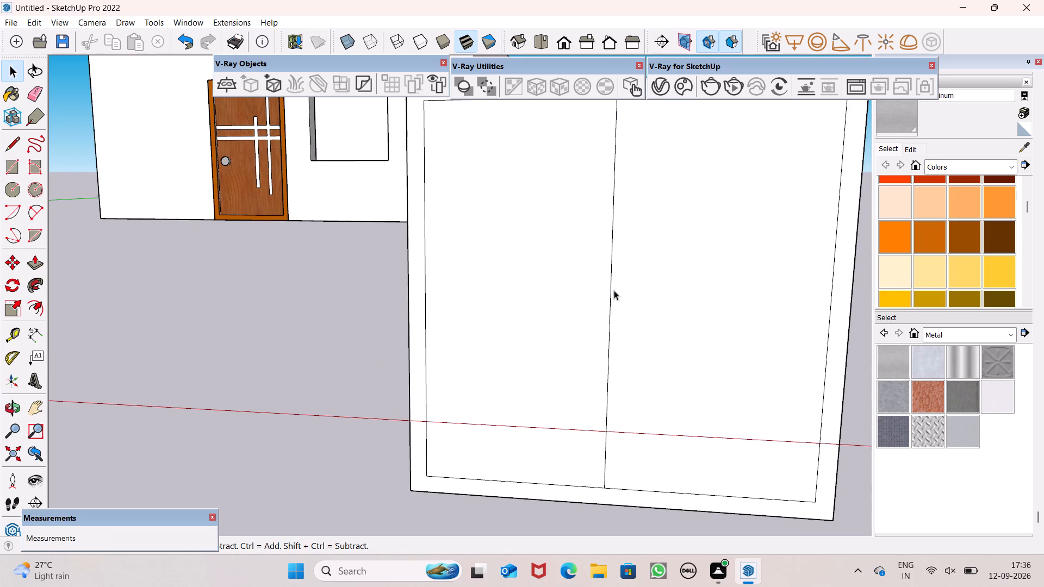
{"action": "double_click", "coordinate": [609, 291]}
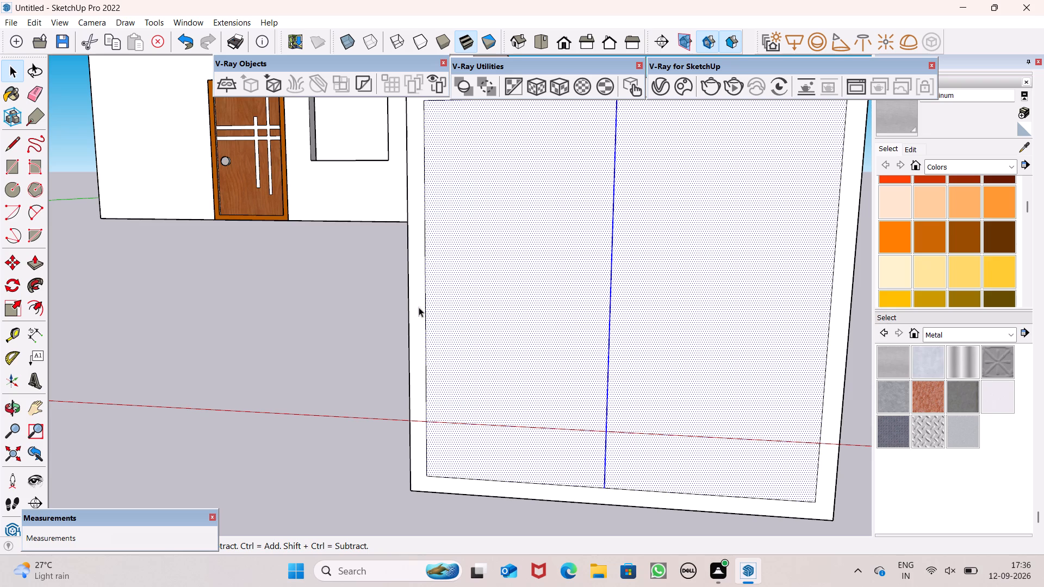
{"action": "left_click_drag", "start_coordinate": [319, 297], "coordinate": [348, 293]}
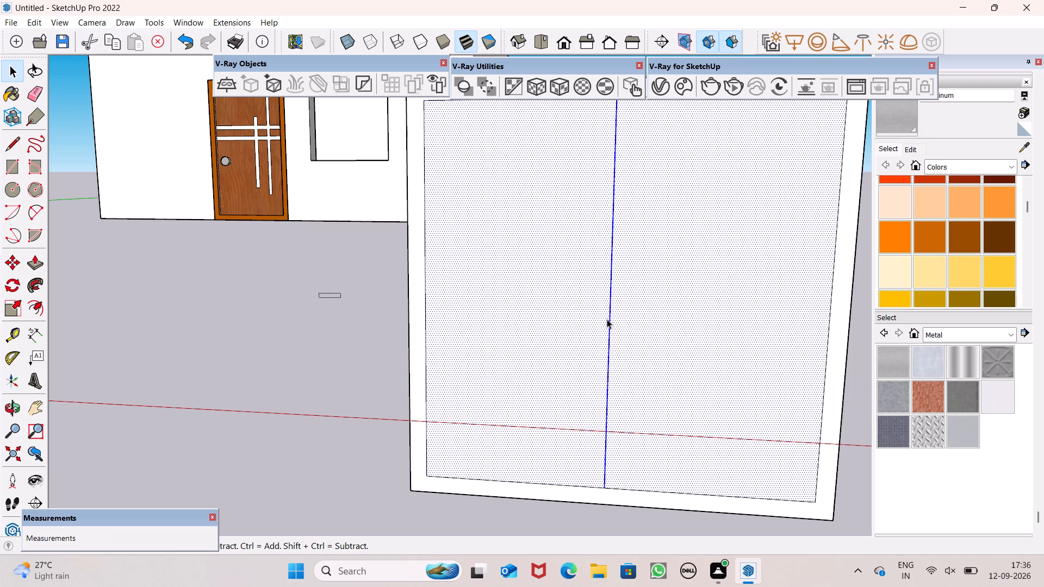
{"action": "left_click", "coordinate": [609, 319]}
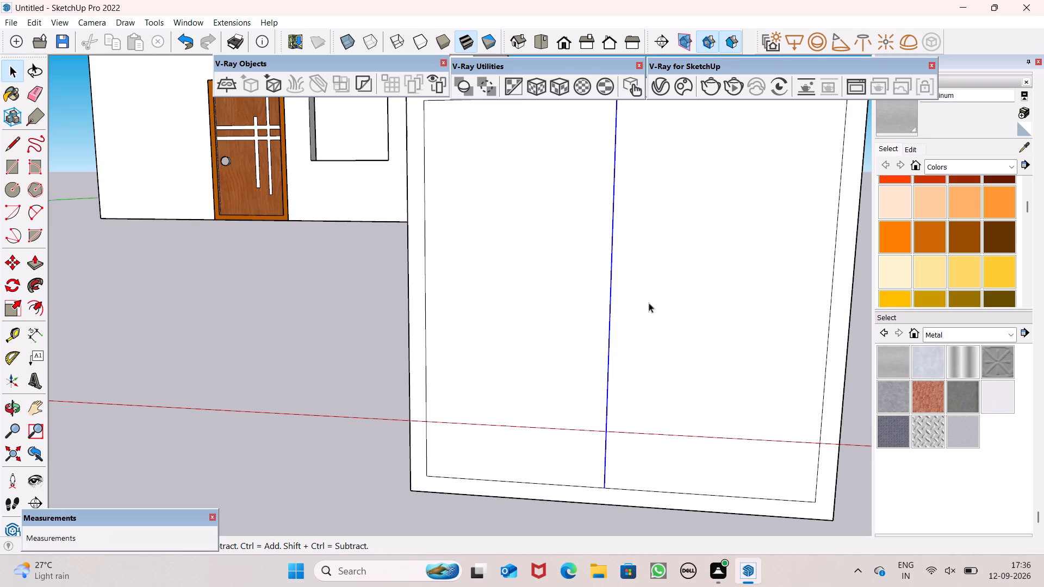
{"action": "key", "text": "m"}
{"action": "key", "text": "Return"}
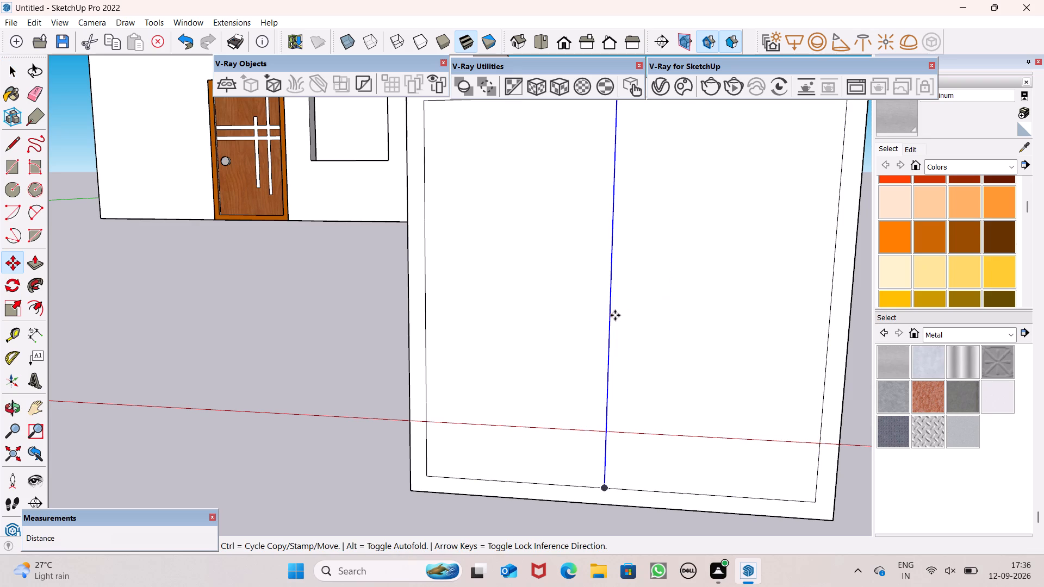
{"action": "left_click_drag", "start_coordinate": [613, 312], "coordinate": [632, 315]}
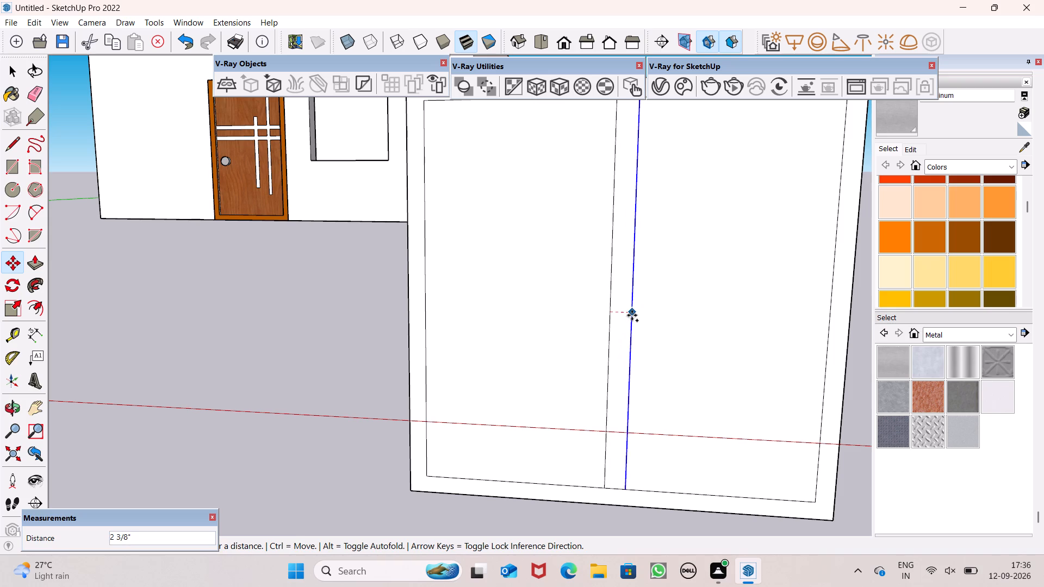
{"action": "left_click_drag", "start_coordinate": [632, 315], "coordinate": [617, 315]}
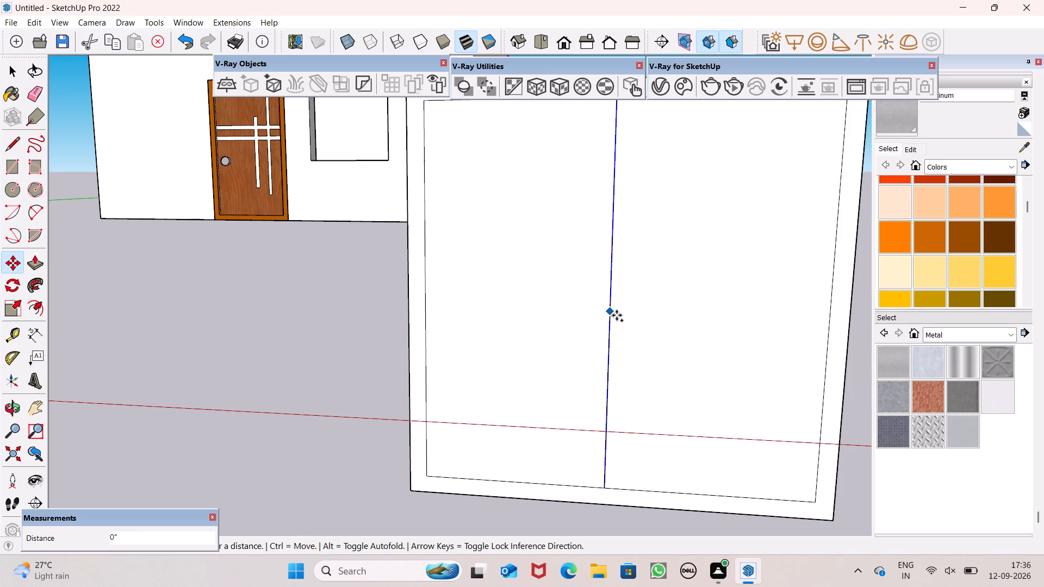
{"action": "left_click_drag", "start_coordinate": [617, 315], "coordinate": [619, 316]}
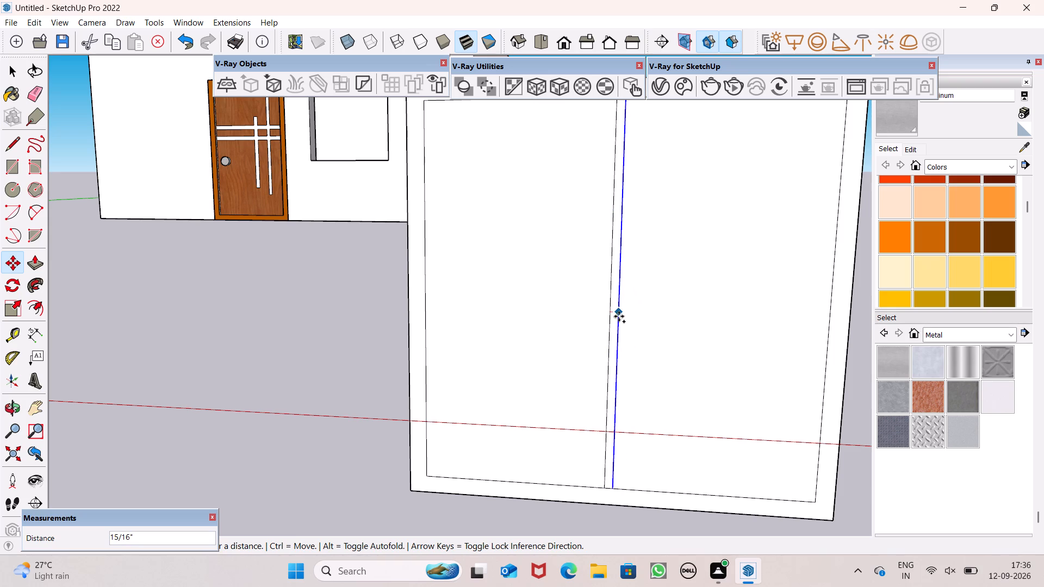
{"action": "left_click_drag", "start_coordinate": [619, 316], "coordinate": [617, 318]}
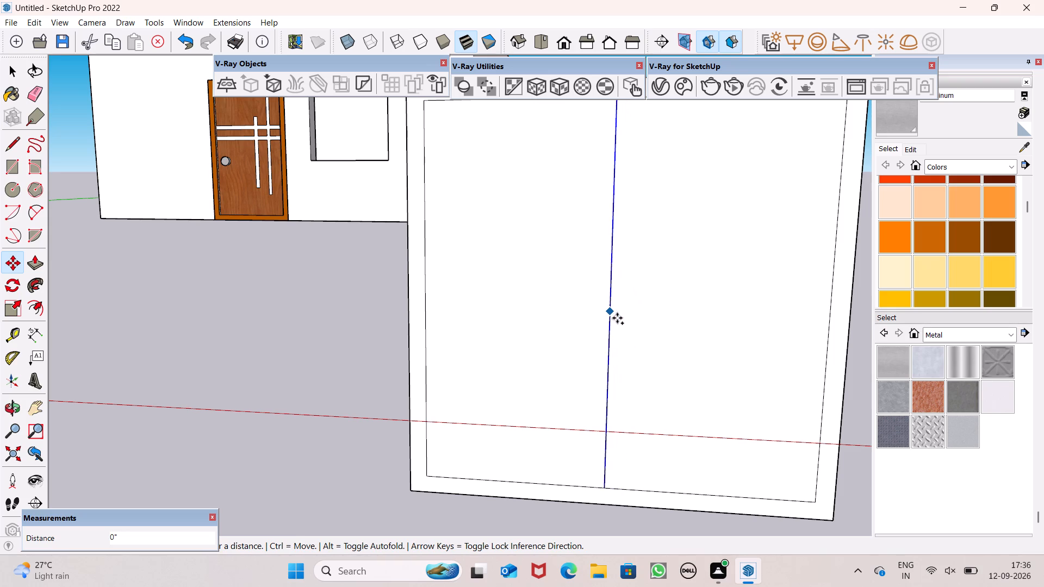
{"action": "left_click_drag", "start_coordinate": [617, 318], "coordinate": [620, 316]}
{"action": "scroll", "coordinate": [679, 297], "scroll_direction": "down", "scroll_amount": 7}
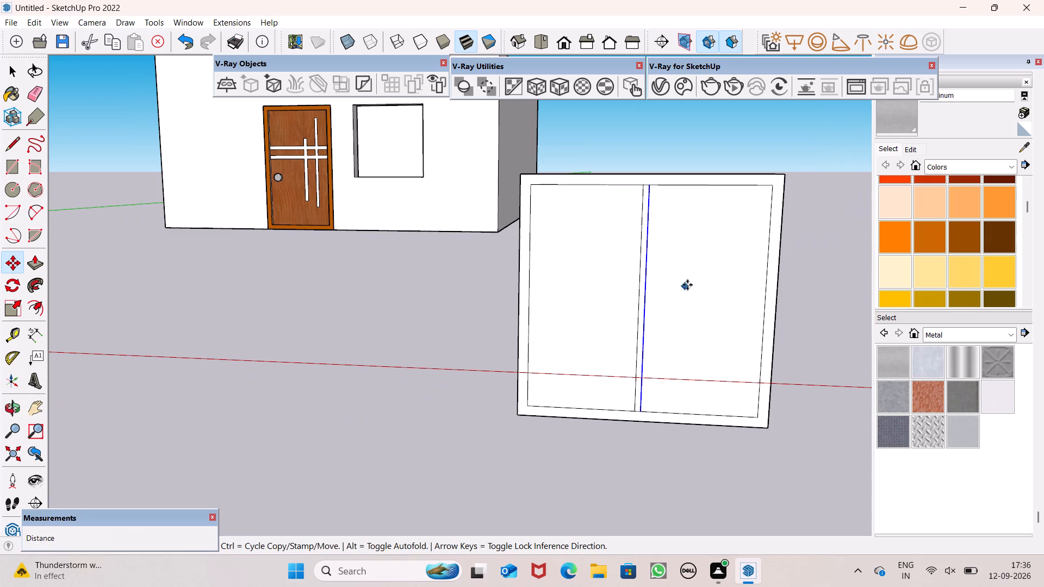
{"action": "key", "text": "space"}
{"action": "left_click", "coordinate": [802, 318]}
{"action": "key", "text": "space"}
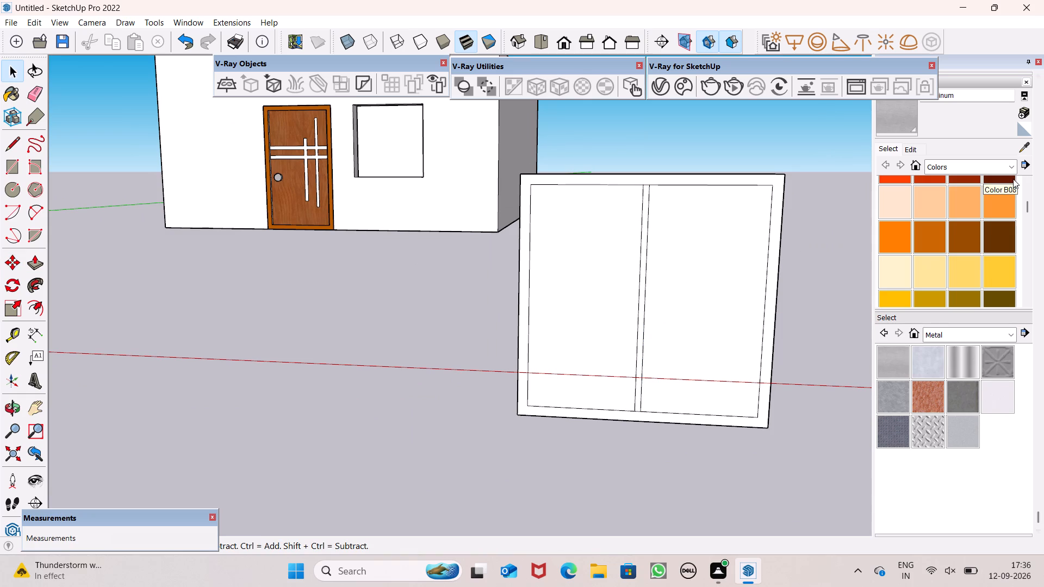
Erase the short edge segments between the two mullion lines at the bottom and top of the inner square.
{"action": "middle_click_drag", "start_coordinate": [993, 193], "coordinate": [924, 306]}
{"action": "scroll", "coordinate": [811, 276], "scroll_direction": "down", "scroll_amount": 4}
{"action": "middle_click_drag", "start_coordinate": [788, 294], "coordinate": [774, 329]}
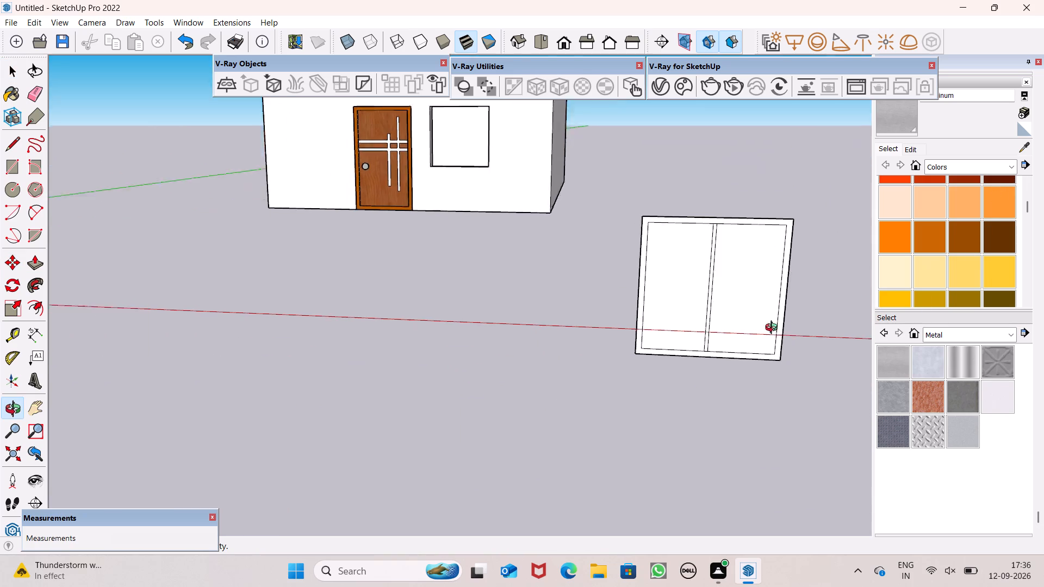
{"action": "middle_click_drag", "start_coordinate": [774, 329], "coordinate": [501, 254]}
{"action": "scroll", "coordinate": [527, 215], "scroll_direction": "up", "scroll_amount": 2}
{"action": "scroll", "coordinate": [1, 6], "scroll_direction": "down", "scroll_amount": 5}
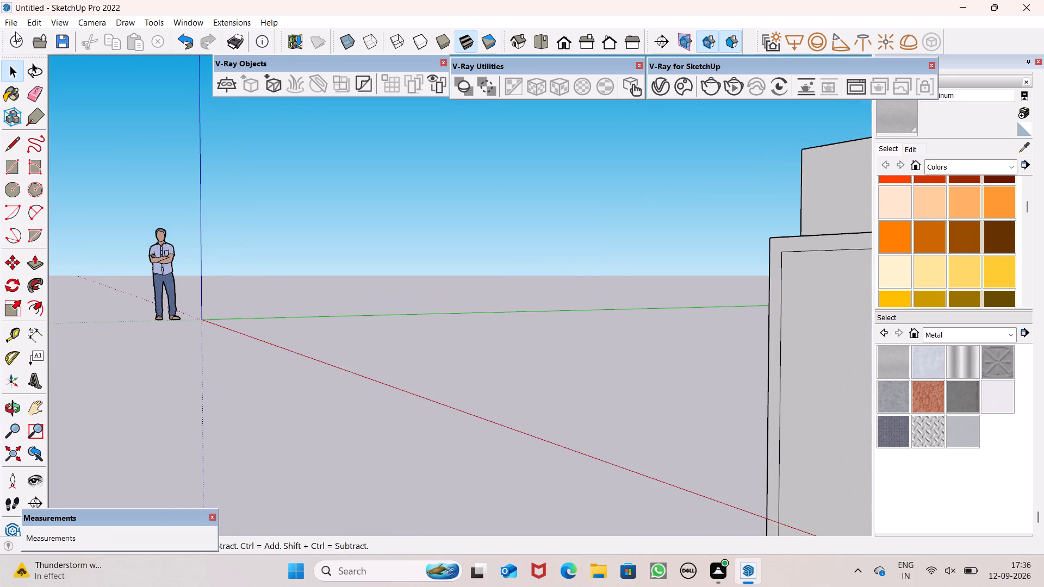
{"action": "left_click_drag", "start_coordinate": [27, 96], "coordinate": [42, 89]}
{"action": "scroll", "coordinate": [389, 122], "scroll_direction": "down", "scroll_amount": 6}
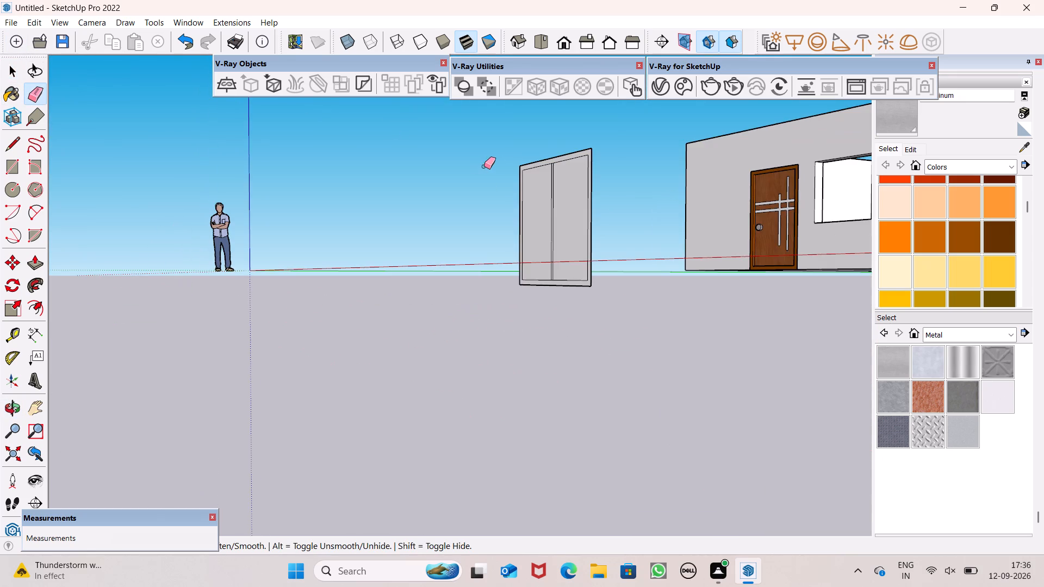
{"action": "middle_click_drag", "start_coordinate": [519, 173], "coordinate": [601, 178]}
{"action": "scroll", "coordinate": [610, 209], "scroll_direction": "up", "scroll_amount": 14}
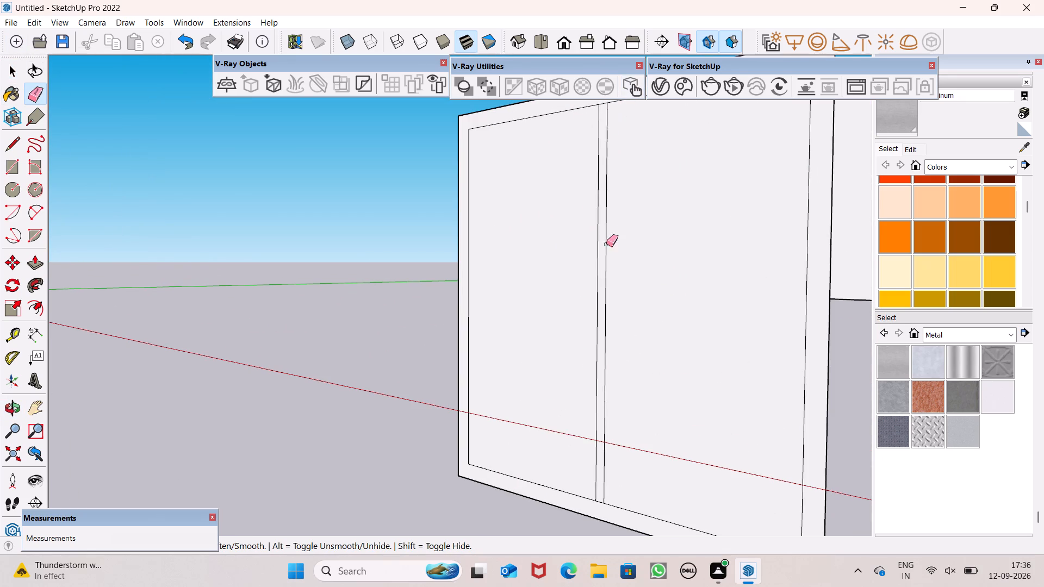
{"action": "scroll", "coordinate": [595, 524], "scroll_direction": "up", "scroll_amount": 8}
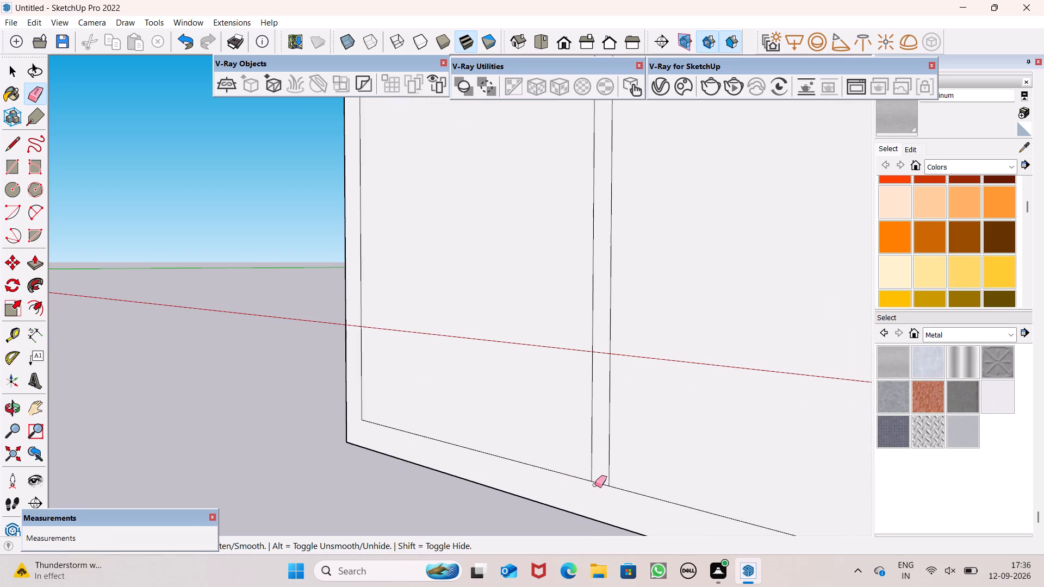
{"action": "left_click", "coordinate": [595, 483]}
{"action": "scroll", "coordinate": [591, 508], "scroll_direction": "down", "scroll_amount": 16}
{"action": "scroll", "coordinate": [607, 280], "scroll_direction": "up", "scroll_amount": 4}
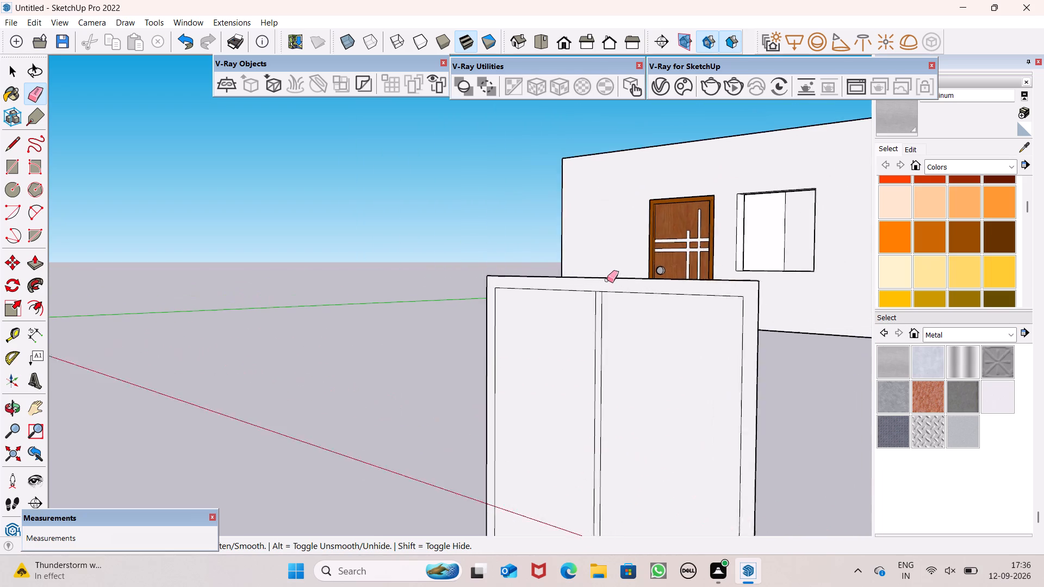
{"action": "scroll", "coordinate": [607, 280], "scroll_direction": "up", "scroll_amount": 3}
{"action": "scroll", "coordinate": [570, 306], "scroll_direction": "up", "scroll_amount": 7}
{"action": "scroll", "coordinate": [611, 279], "scroll_direction": "up", "scroll_amount": 7}
{"action": "left_click_drag", "start_coordinate": [634, 305], "coordinate": [638, 315]}
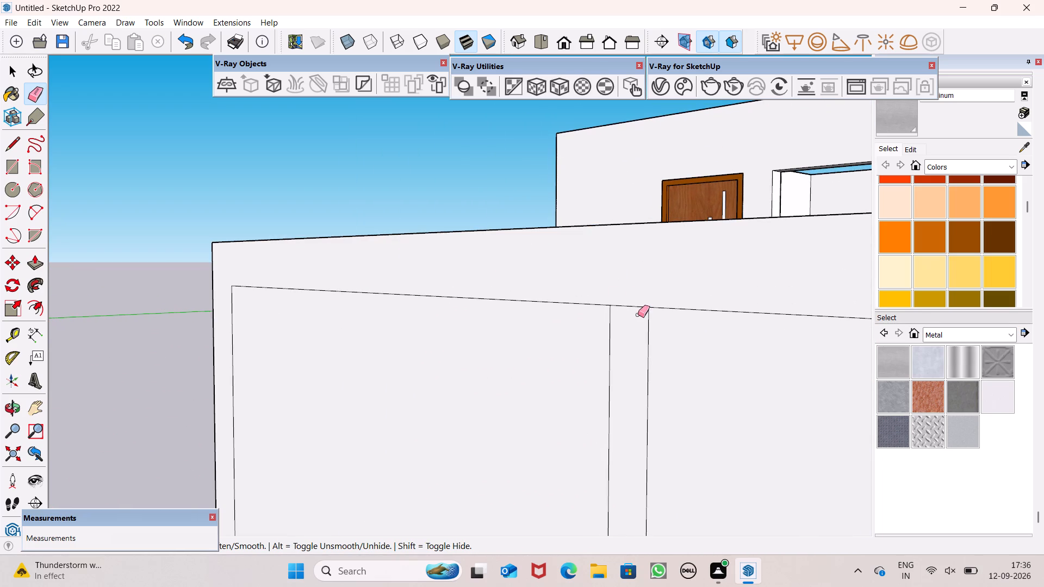
{"action": "left_click_drag", "start_coordinate": [638, 315], "coordinate": [638, 316]}
{"action": "key", "text": "space"}
{"action": "key", "text": "space"}
Examine the divided 4' by 4' window panel alongside the room's door and window opening from several angles.
{"action": "scroll", "coordinate": [643, 282], "scroll_direction": "down", "scroll_amount": 19}
{"action": "scroll", "coordinate": [648, 265], "scroll_direction": "down", "scroll_amount": 2}
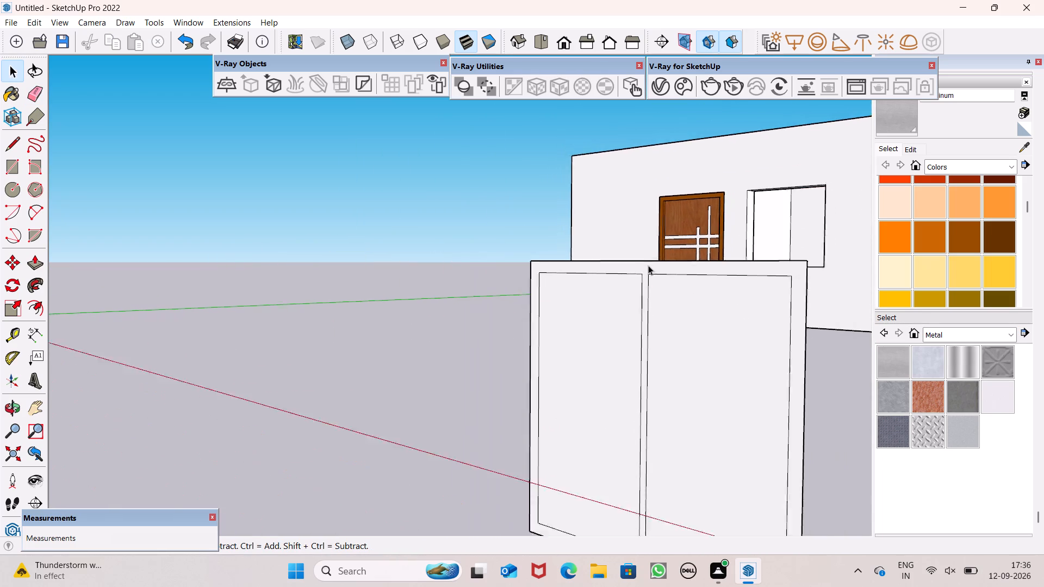
{"action": "scroll", "coordinate": [648, 265], "scroll_direction": "down", "scroll_amount": 5}
{"action": "scroll", "coordinate": [672, 363], "scroll_direction": "down", "scroll_amount": 5}
{"action": "scroll", "coordinate": [514, 354], "scroll_direction": "down", "scroll_amount": 2}
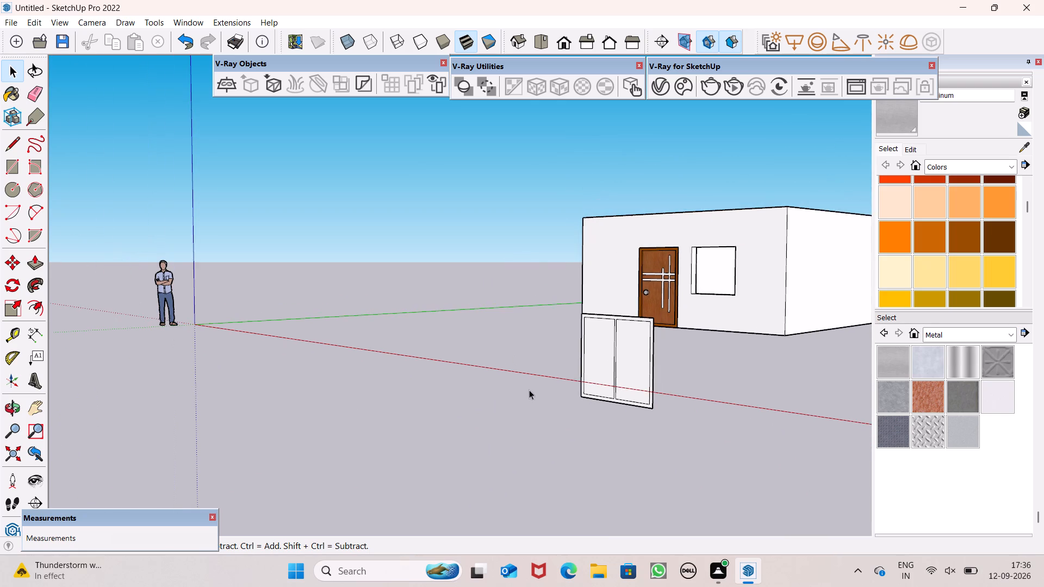
{"action": "middle_click_drag", "start_coordinate": [531, 402], "coordinate": [618, 422]}
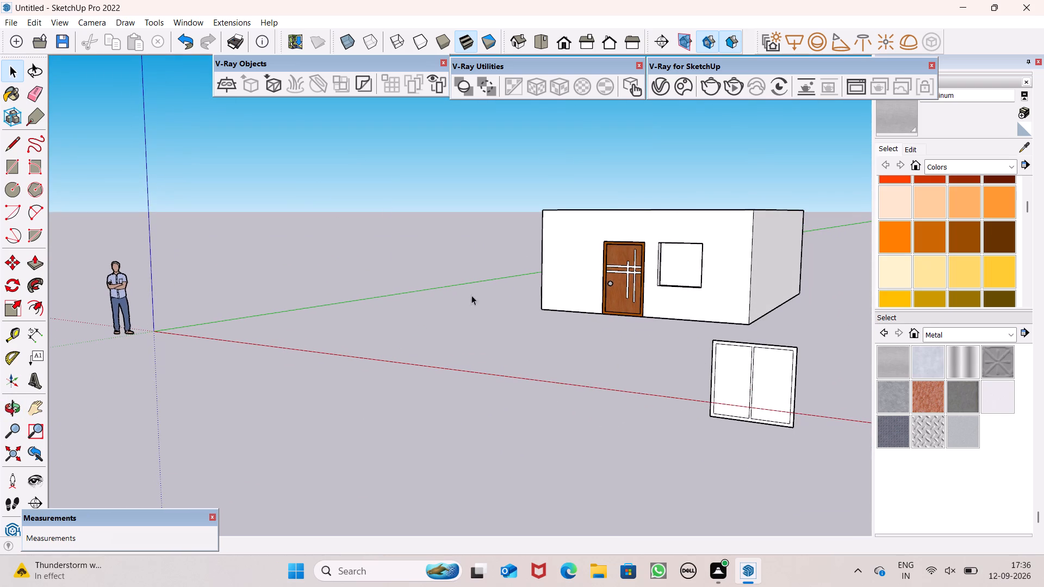
{"action": "scroll", "coordinate": [809, 404], "scroll_direction": "up", "scroll_amount": 6}
{"action": "scroll", "coordinate": [569, 307], "scroll_direction": "down", "scroll_amount": 7}
{"action": "scroll", "coordinate": [453, 340], "scroll_direction": "down", "scroll_amount": 3}
{"action": "middle_click_drag", "start_coordinate": [576, 402], "coordinate": [722, 394]}
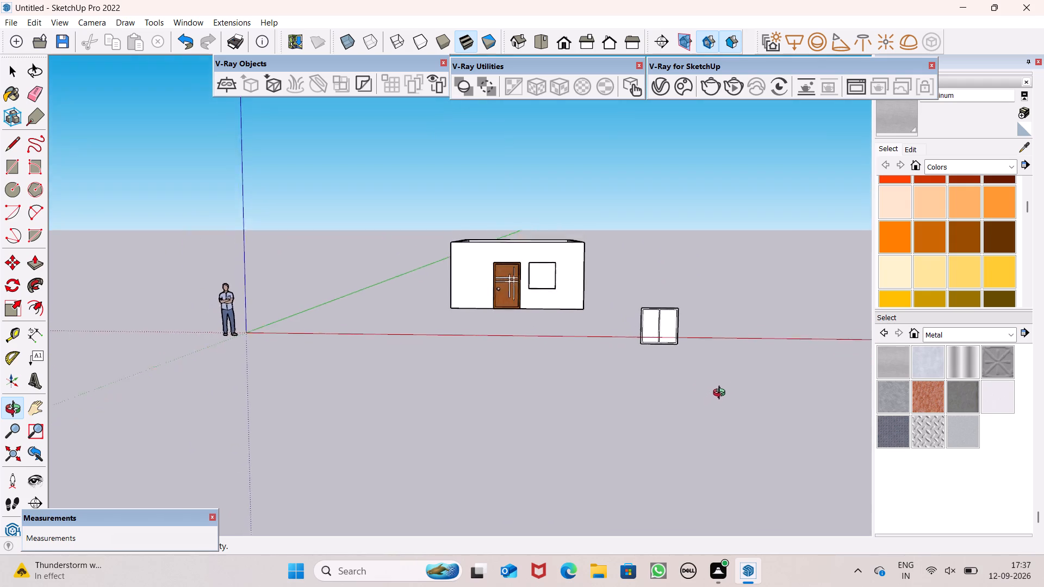
{"action": "middle_click_drag", "start_coordinate": [722, 394], "coordinate": [742, 367]}
{"action": "scroll", "coordinate": [673, 291], "scroll_direction": "up", "scroll_amount": 13}
{"action": "scroll", "coordinate": [669, 336], "scroll_direction": "down", "scroll_amount": 6}
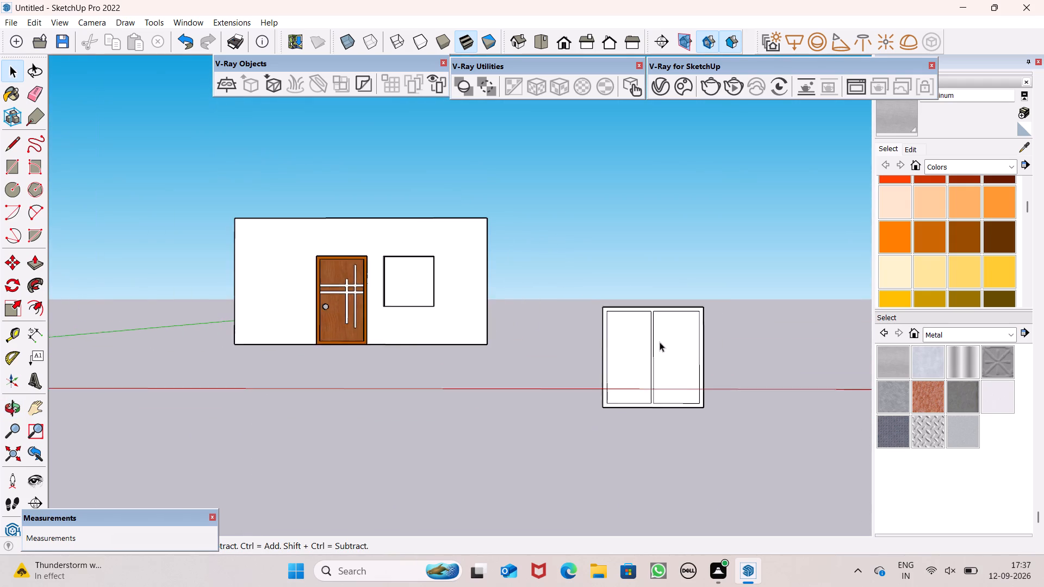
{"action": "middle_click_drag", "start_coordinate": [661, 352], "coordinate": [661, 405]}
{"action": "scroll", "coordinate": [656, 473], "scroll_direction": "up", "scroll_amount": 7}
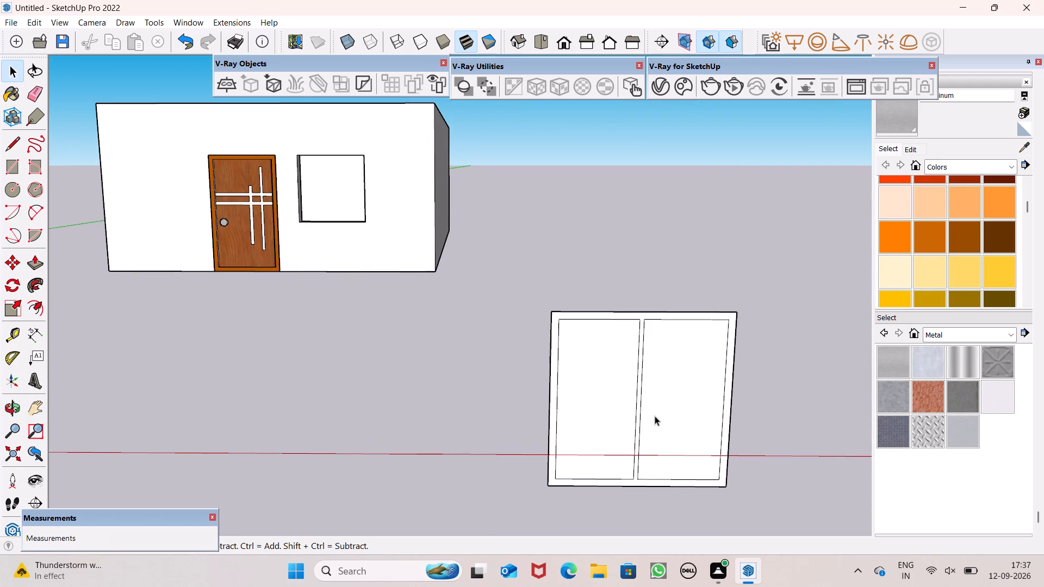
{"action": "scroll", "coordinate": [654, 415], "scroll_direction": "up", "scroll_amount": 2}
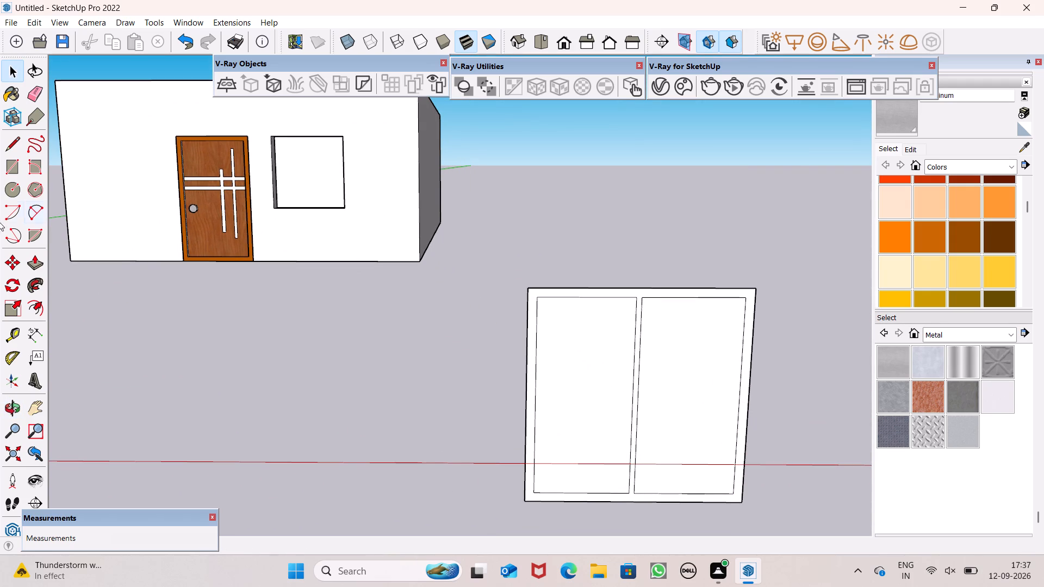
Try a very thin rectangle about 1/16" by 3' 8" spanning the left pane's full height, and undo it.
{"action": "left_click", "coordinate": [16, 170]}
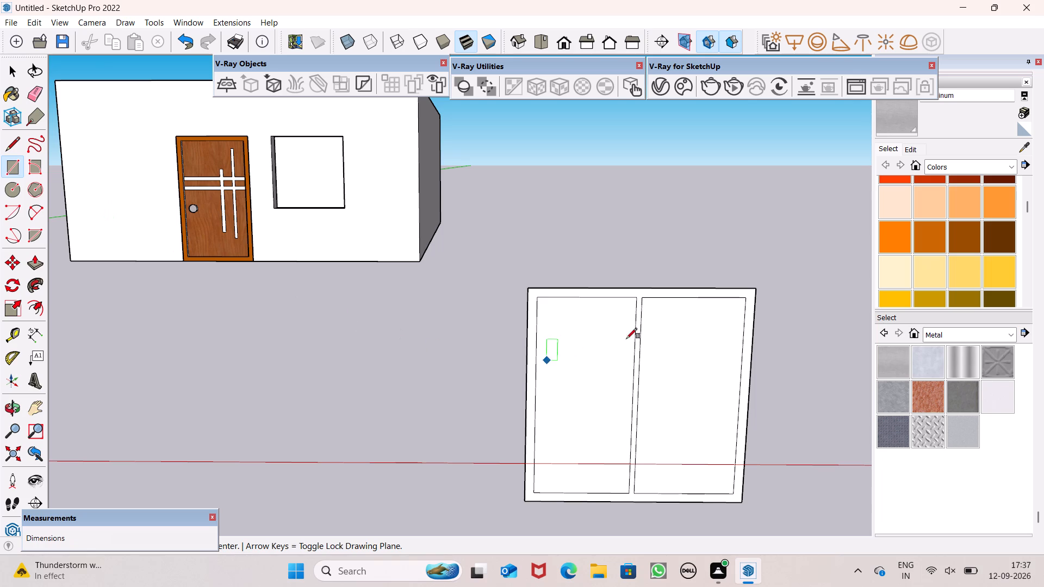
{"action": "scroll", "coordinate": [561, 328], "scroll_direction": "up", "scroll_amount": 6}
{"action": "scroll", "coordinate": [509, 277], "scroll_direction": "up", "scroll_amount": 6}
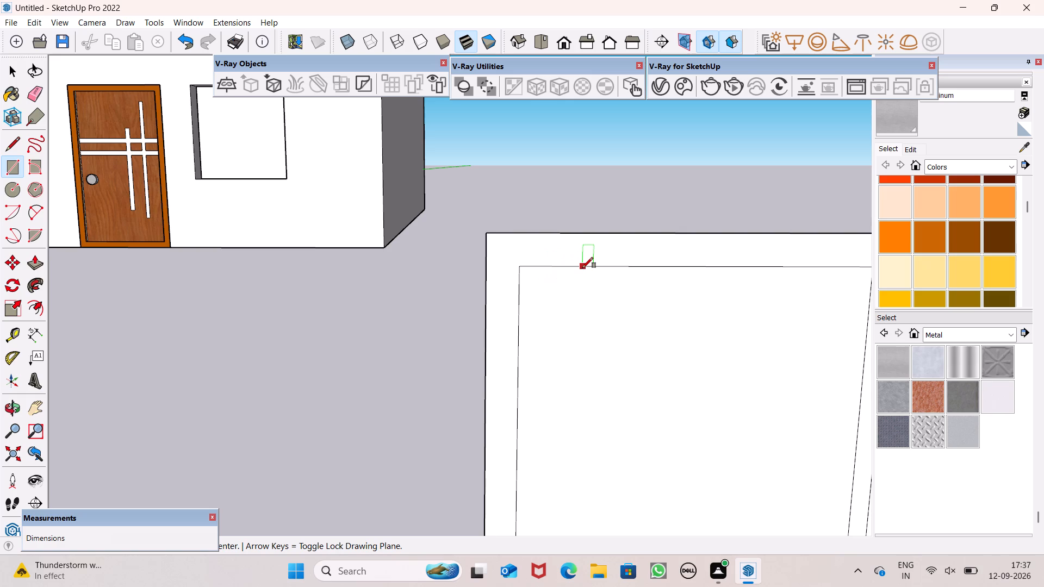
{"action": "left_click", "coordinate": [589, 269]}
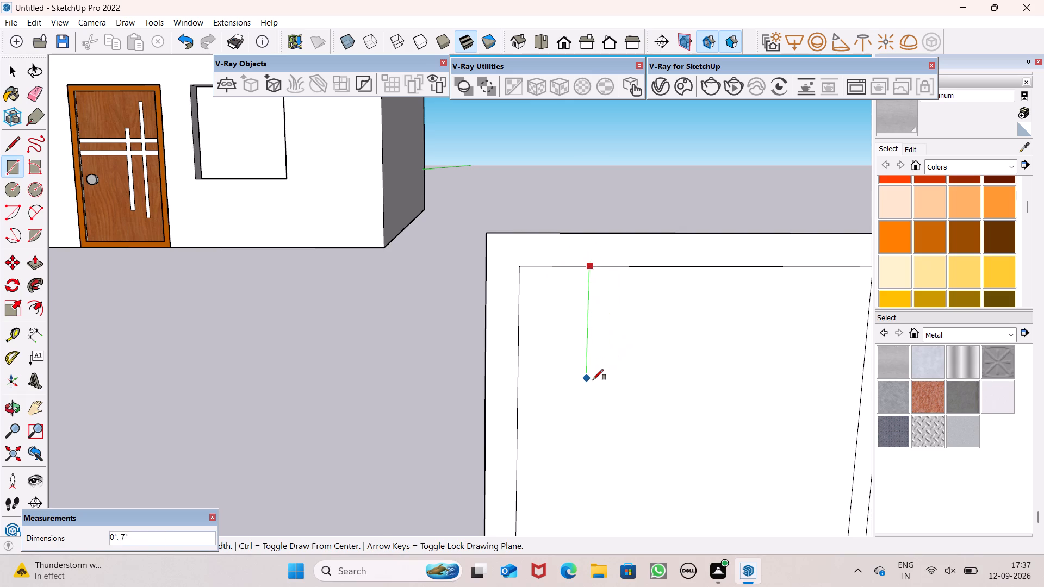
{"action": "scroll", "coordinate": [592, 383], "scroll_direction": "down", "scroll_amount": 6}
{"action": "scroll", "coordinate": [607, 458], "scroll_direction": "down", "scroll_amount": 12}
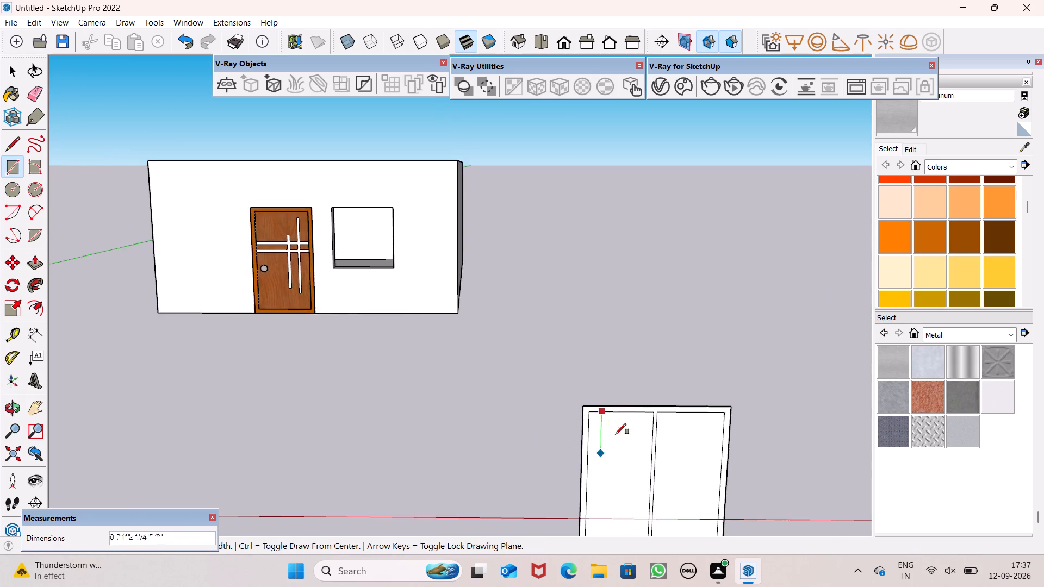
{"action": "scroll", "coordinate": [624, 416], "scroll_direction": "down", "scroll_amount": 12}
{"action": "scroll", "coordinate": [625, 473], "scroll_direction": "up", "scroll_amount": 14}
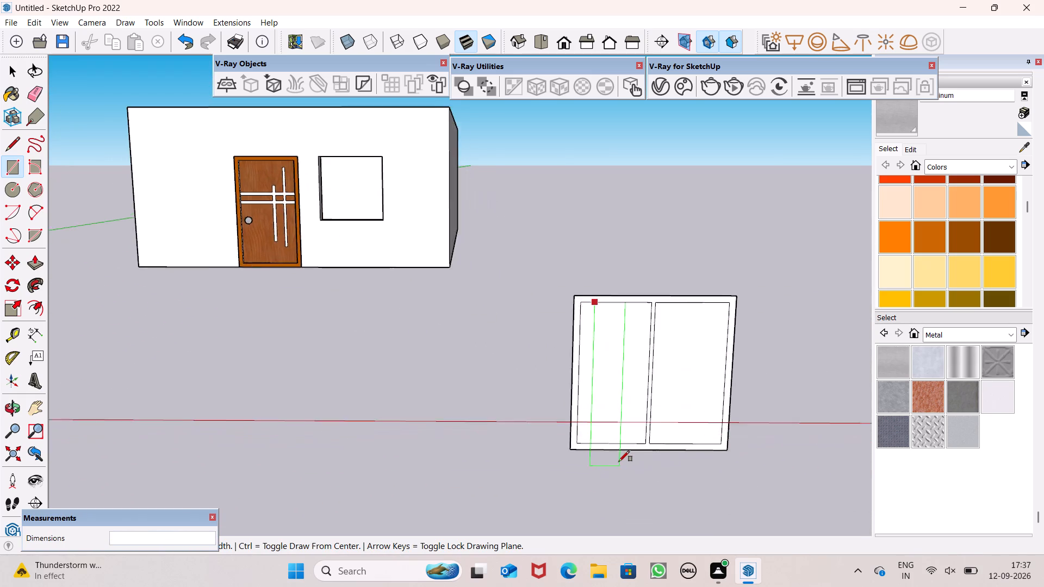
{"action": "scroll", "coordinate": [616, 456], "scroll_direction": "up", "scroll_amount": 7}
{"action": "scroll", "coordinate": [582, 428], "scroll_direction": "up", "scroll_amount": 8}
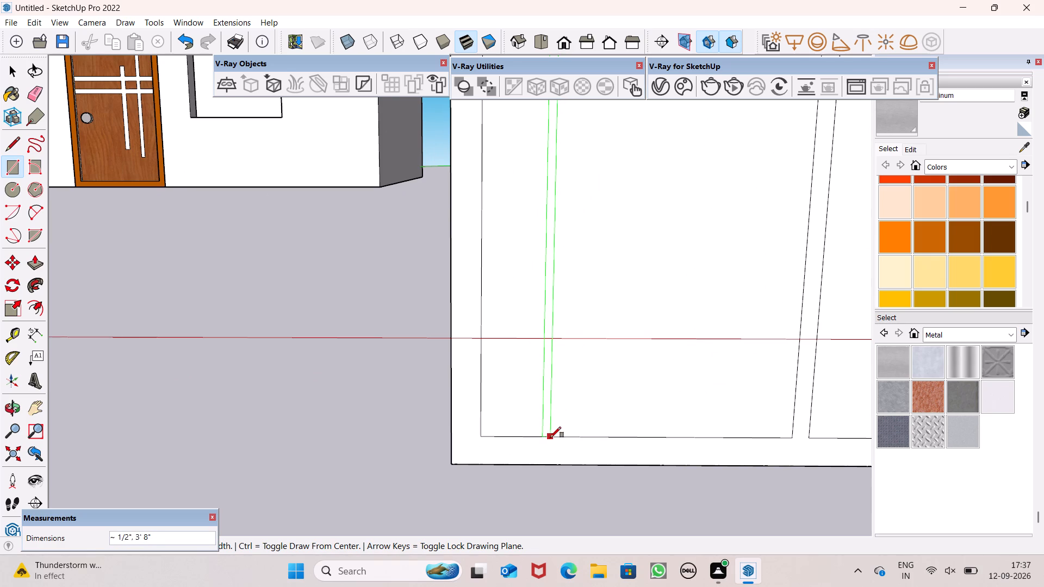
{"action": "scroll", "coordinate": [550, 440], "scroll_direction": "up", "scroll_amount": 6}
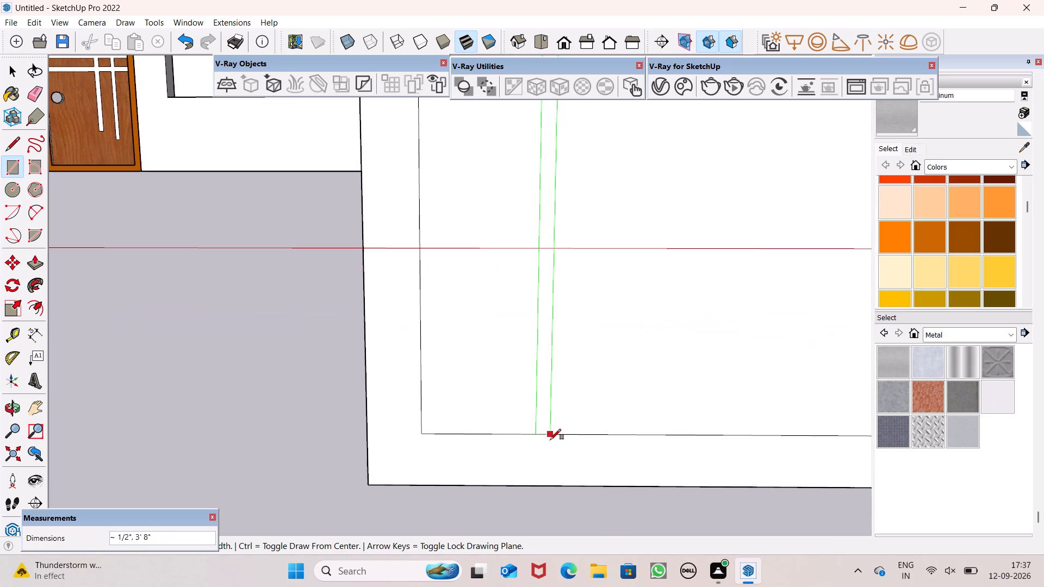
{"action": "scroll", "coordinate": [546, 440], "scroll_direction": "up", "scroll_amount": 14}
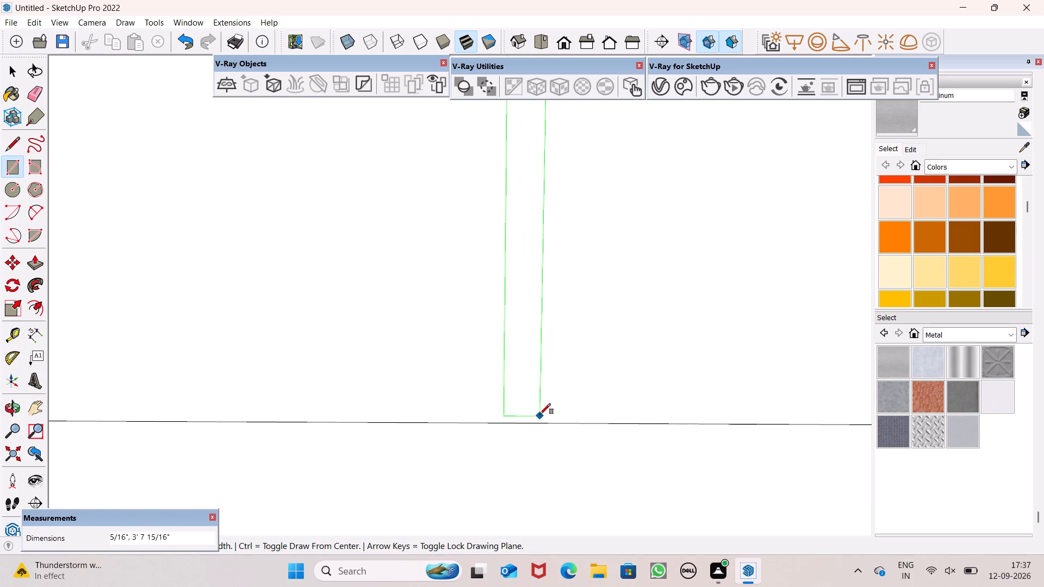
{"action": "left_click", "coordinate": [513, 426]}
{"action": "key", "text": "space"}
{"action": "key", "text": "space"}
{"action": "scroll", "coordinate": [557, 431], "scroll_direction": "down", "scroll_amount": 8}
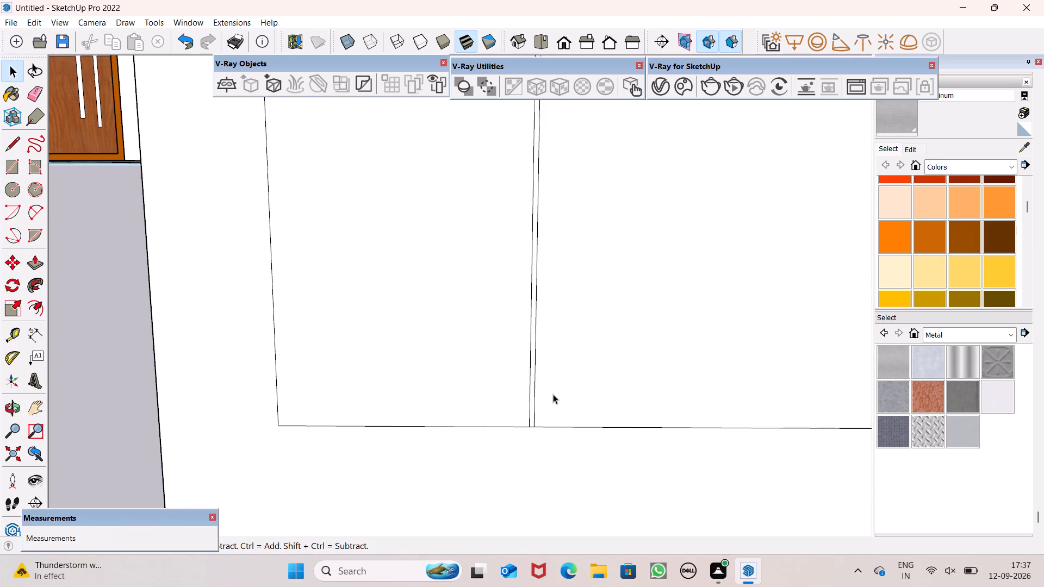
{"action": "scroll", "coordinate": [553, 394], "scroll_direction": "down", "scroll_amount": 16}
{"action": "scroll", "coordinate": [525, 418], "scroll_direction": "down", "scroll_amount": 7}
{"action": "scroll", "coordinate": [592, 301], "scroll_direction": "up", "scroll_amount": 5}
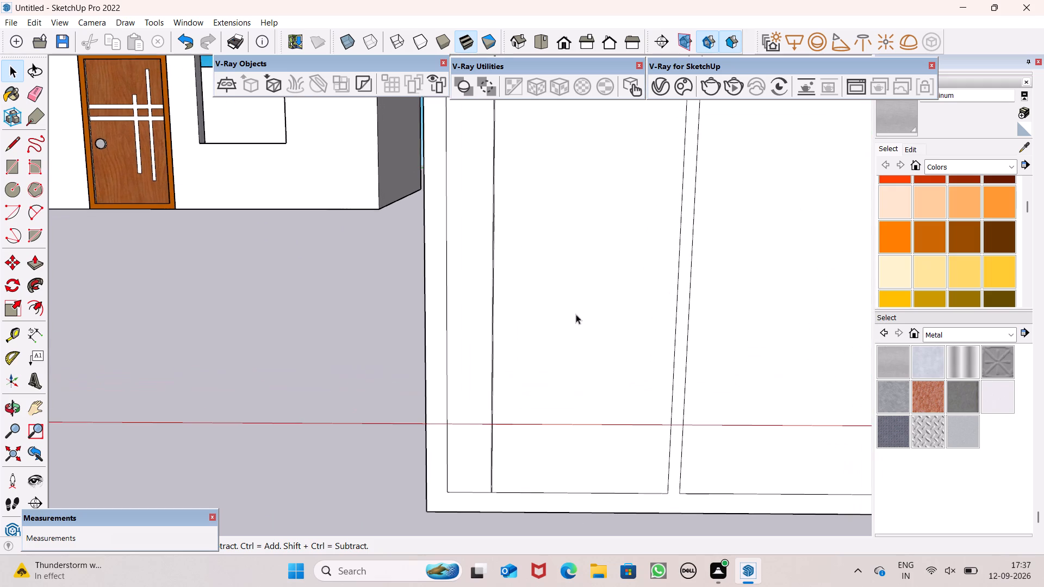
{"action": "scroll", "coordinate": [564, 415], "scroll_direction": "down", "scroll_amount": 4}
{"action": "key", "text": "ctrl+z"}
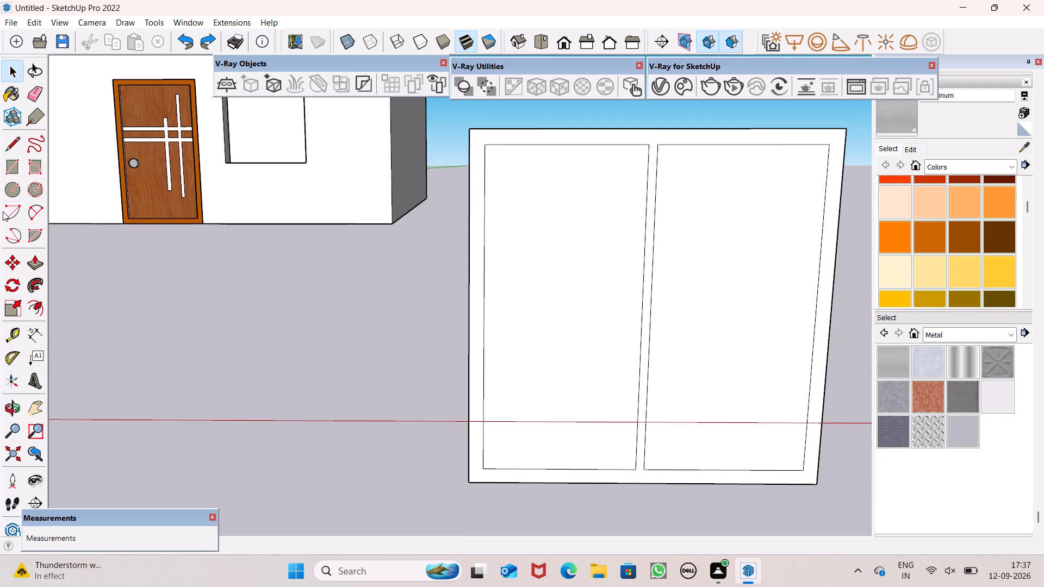
Draw a thin vertical rectangle about 3' 1" tall down from the left pane's top edge, stopping above its bottom edge.
{"action": "left_click", "coordinate": [16, 168]}
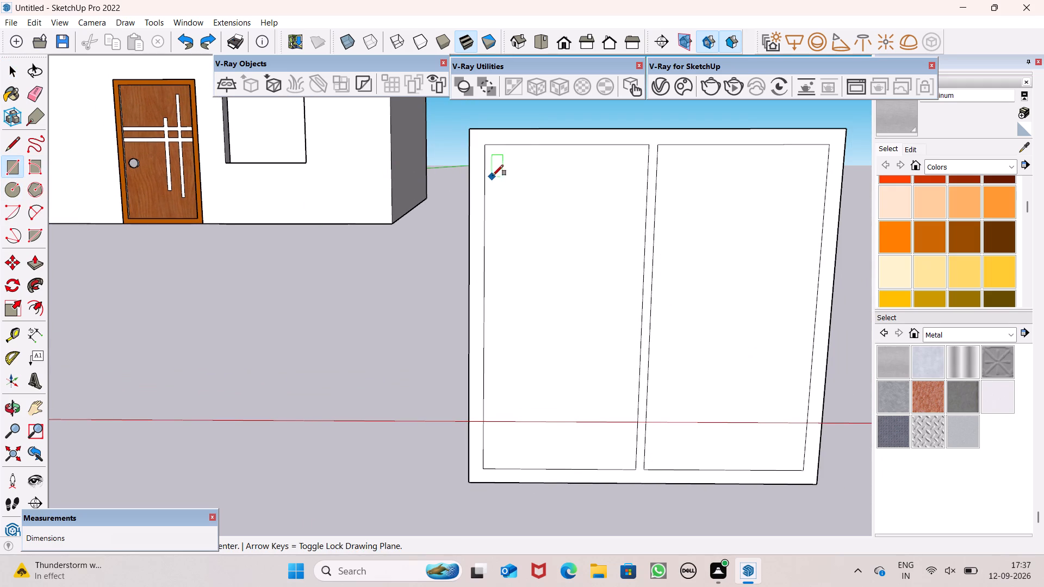
{"action": "scroll", "coordinate": [518, 149], "scroll_direction": "up", "scroll_amount": 4}
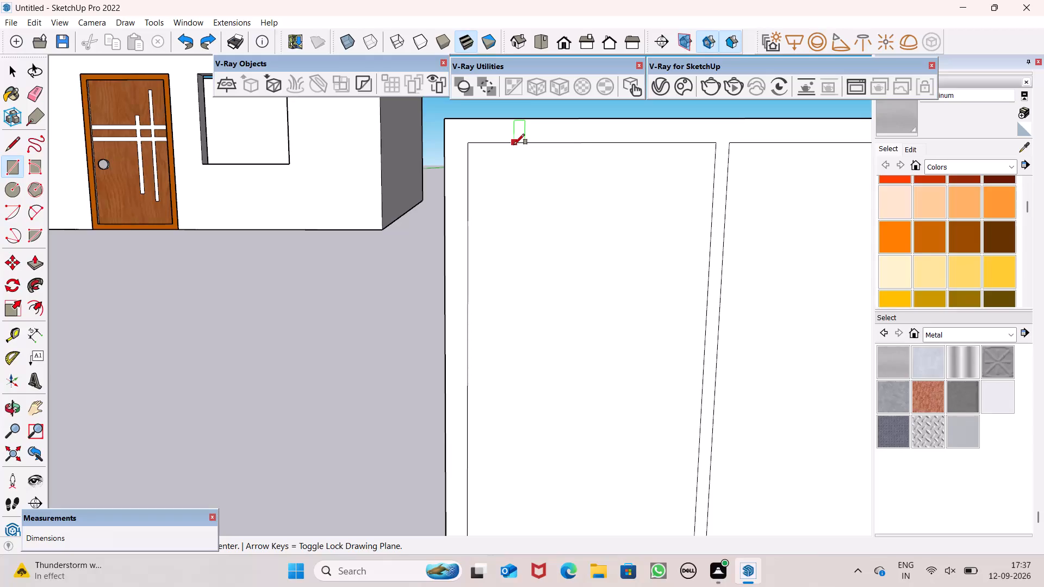
{"action": "left_click", "coordinate": [514, 145]}
{"action": "scroll", "coordinate": [526, 270], "scroll_direction": "down", "scroll_amount": 1}
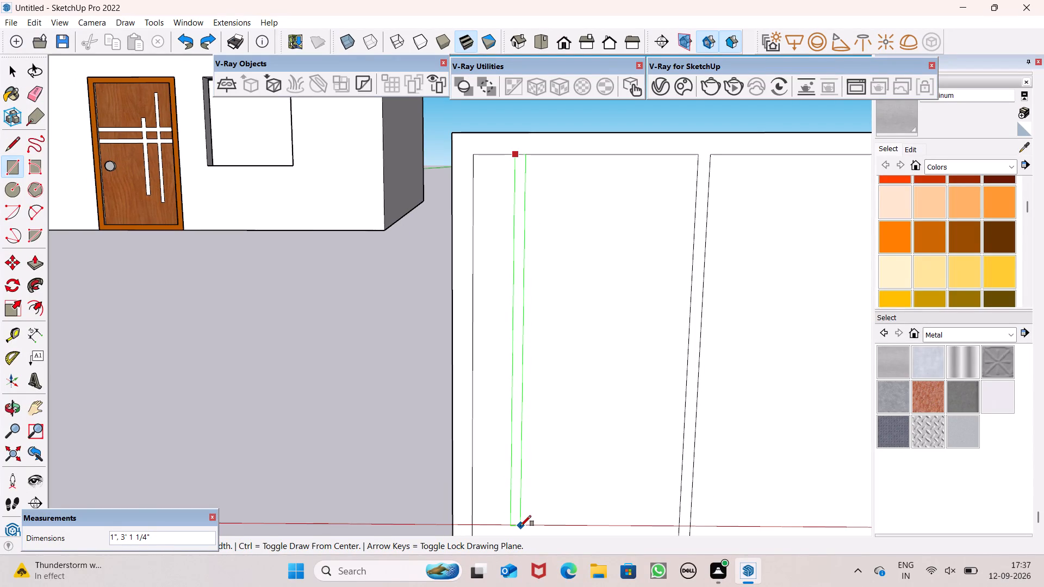
{"action": "scroll", "coordinate": [516, 523], "scroll_direction": "up", "scroll_amount": 4}
{"action": "scroll", "coordinate": [533, 508], "scroll_direction": "down", "scroll_amount": 5}
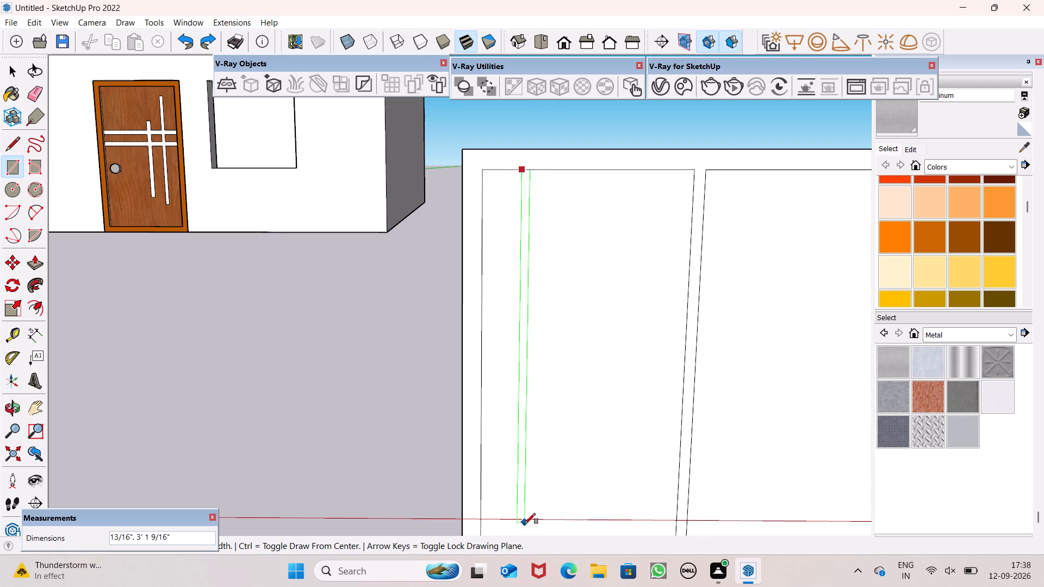
{"action": "scroll", "coordinate": [524, 522], "scroll_direction": "up", "scroll_amount": 2}
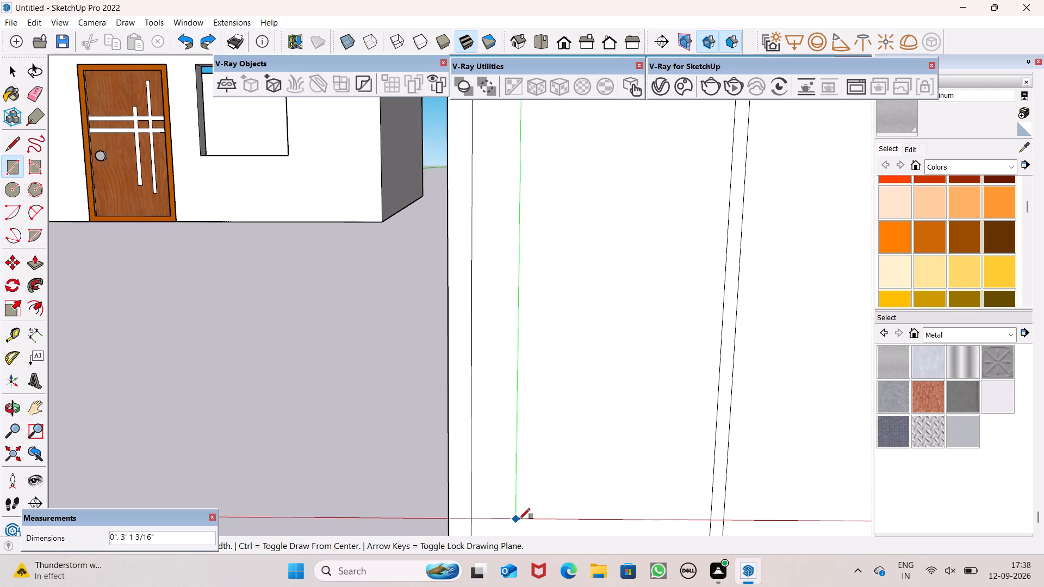
{"action": "scroll", "coordinate": [521, 522], "scroll_direction": "up", "scroll_amount": 6}
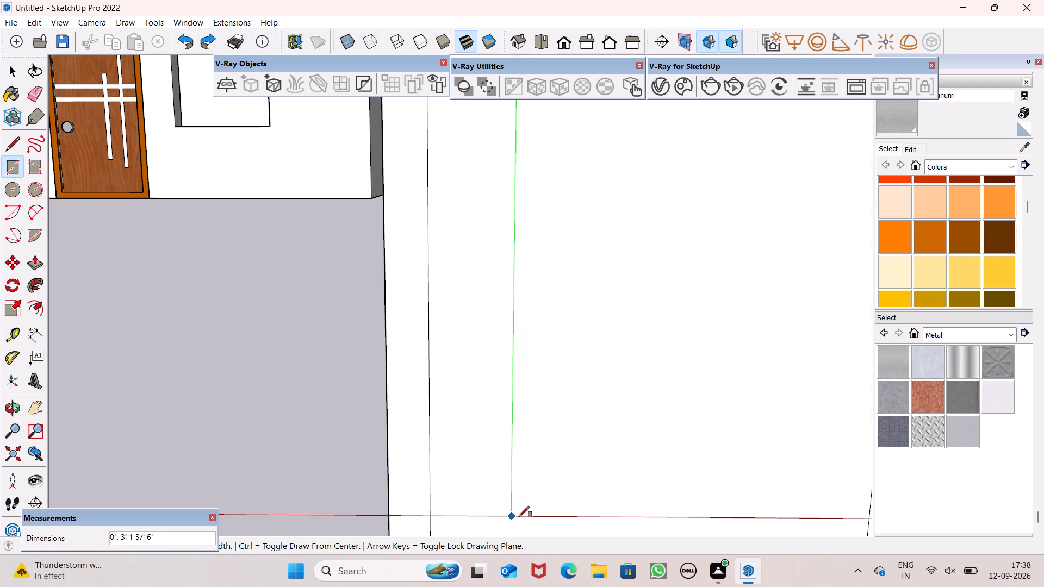
{"action": "left_click", "coordinate": [520, 517]}
{"action": "scroll", "coordinate": [619, 454], "scroll_direction": "down", "scroll_amount": 7}
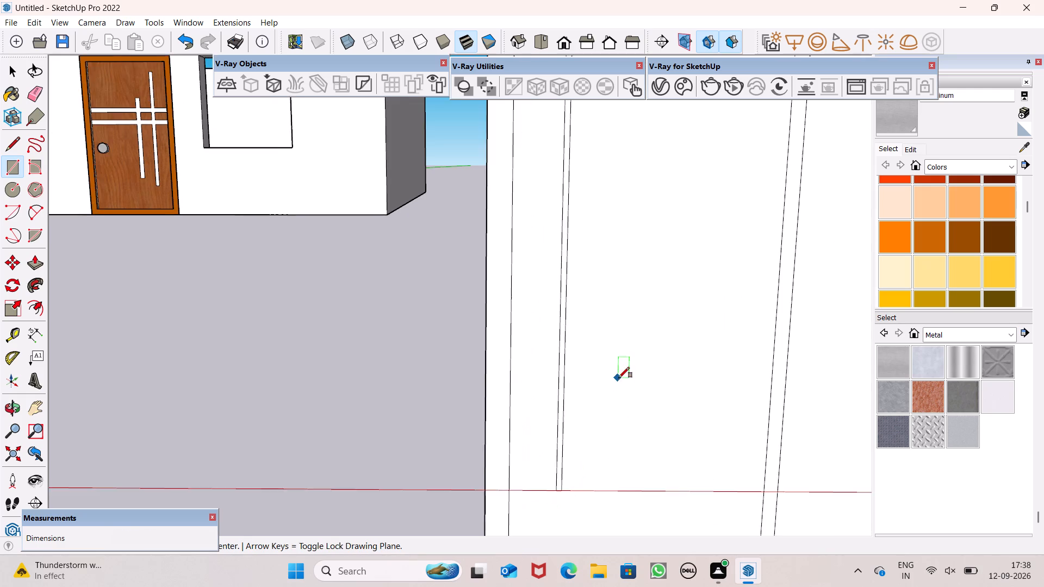
{"action": "scroll", "coordinate": [618, 378], "scroll_direction": "down", "scroll_amount": 1}
{"action": "scroll", "coordinate": [607, 424], "scroll_direction": "down", "scroll_amount": 7}
{"action": "key", "text": "space"}
{"action": "key", "text": "space"}
Copy the thin vertical strip twice across the left pane along the red axis, with the second copy about 5 7/8" from the first.
{"action": "scroll", "coordinate": [626, 457], "scroll_direction": "up", "scroll_amount": 7}
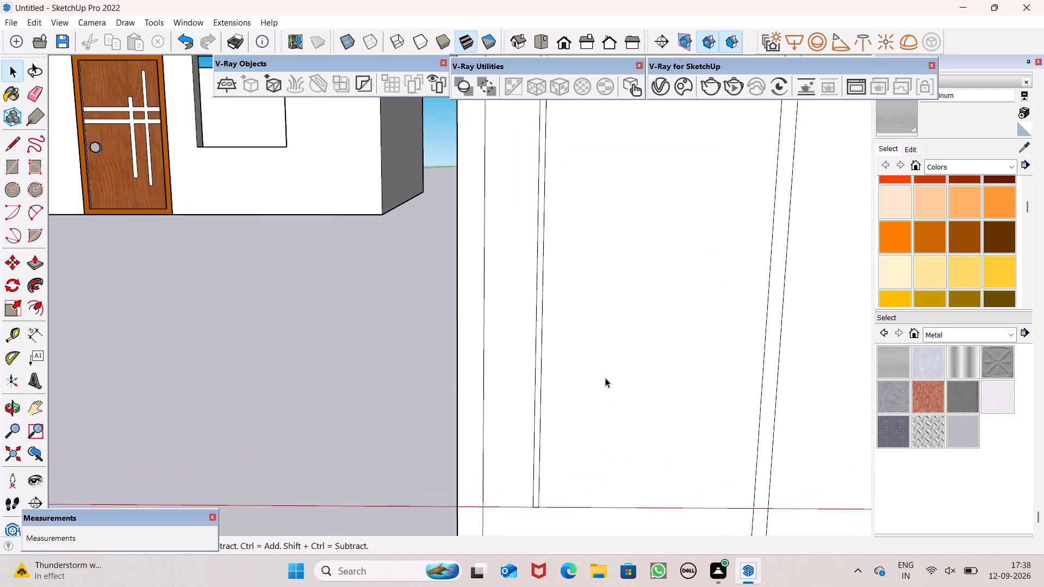
{"action": "scroll", "coordinate": [524, 365], "scroll_direction": "up", "scroll_amount": 4}
{"action": "double_click", "coordinate": [542, 361]}
{"action": "scroll", "coordinate": [536, 367], "scroll_direction": "down", "scroll_amount": 4}
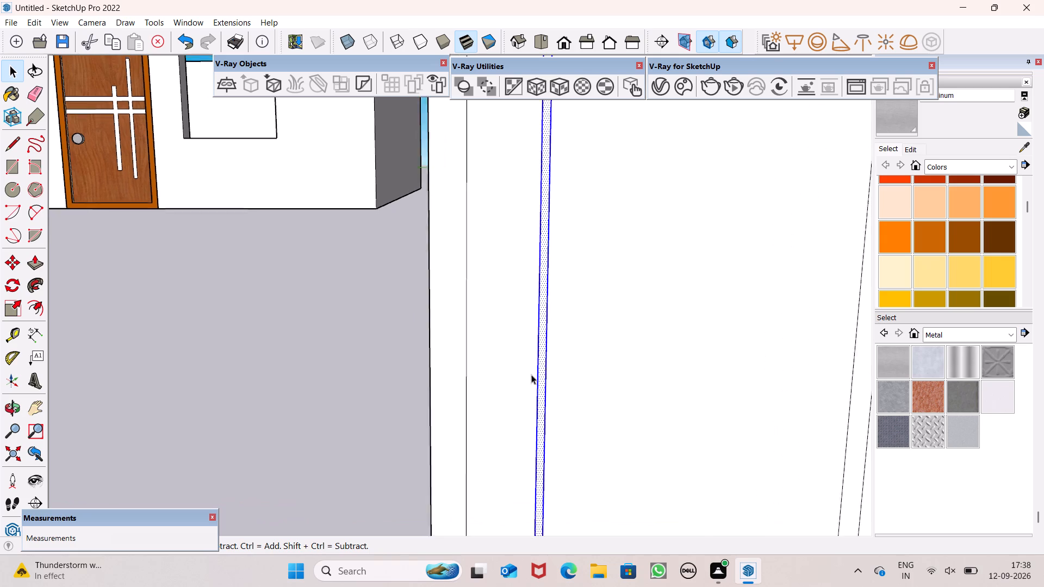
{"action": "scroll", "coordinate": [531, 374], "scroll_direction": "down", "scroll_amount": 9}
{"action": "key", "text": "m"}
{"action": "key", "text": "Return"}
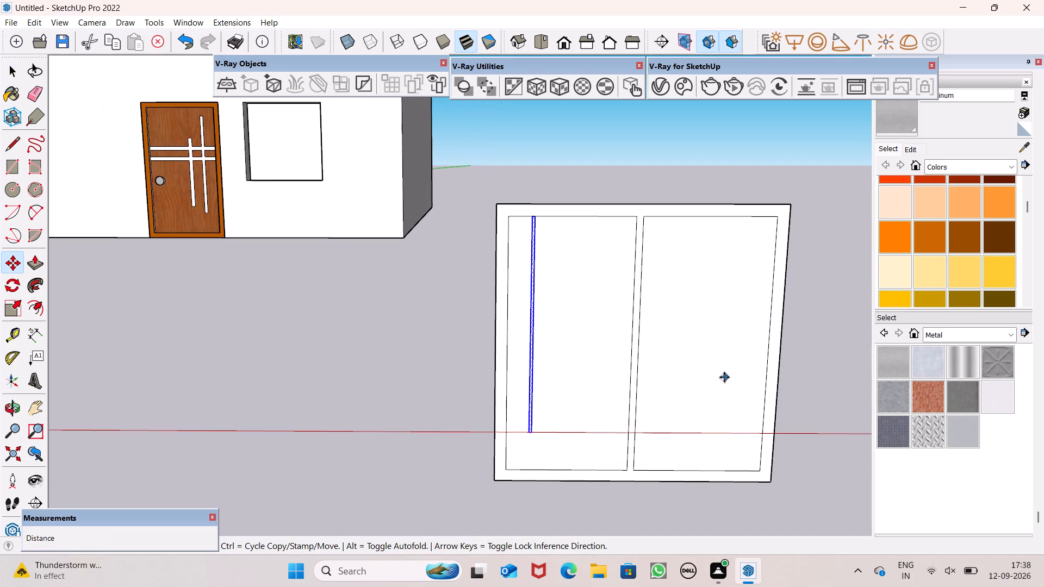
{"action": "left_click_drag", "start_coordinate": [534, 378], "coordinate": [556, 379]}
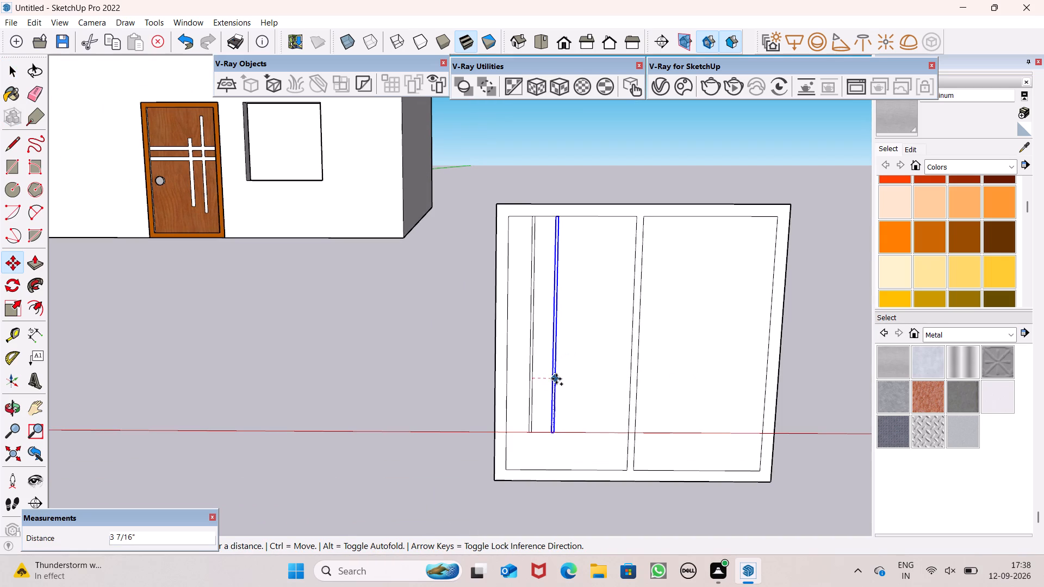
{"action": "left_click_drag", "start_coordinate": [556, 379], "coordinate": [561, 380]}
{"action": "left_click_drag", "start_coordinate": [561, 380], "coordinate": [572, 383]}
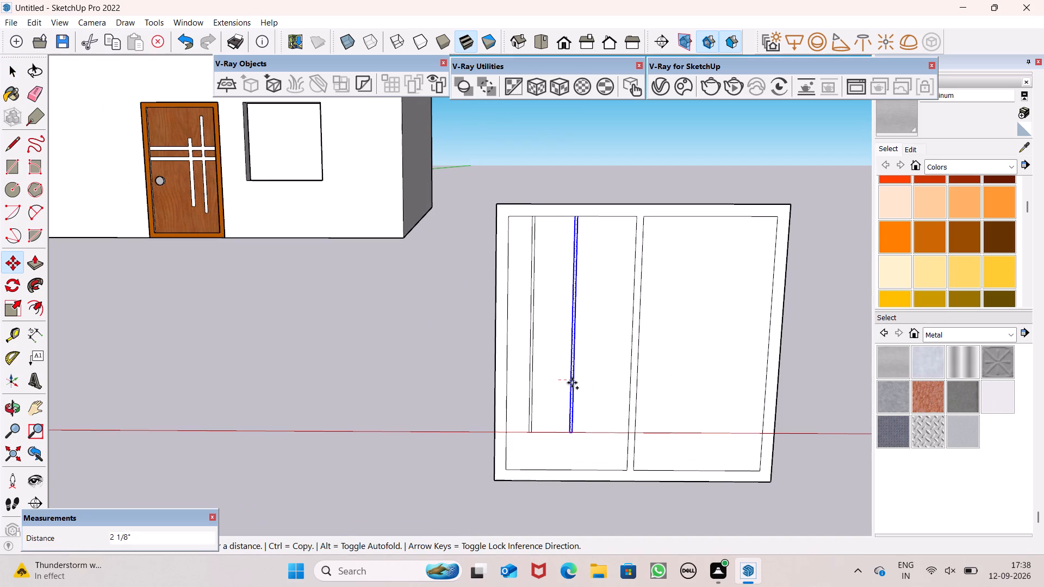
{"action": "left_click_drag", "start_coordinate": [572, 383], "coordinate": [593, 388]}
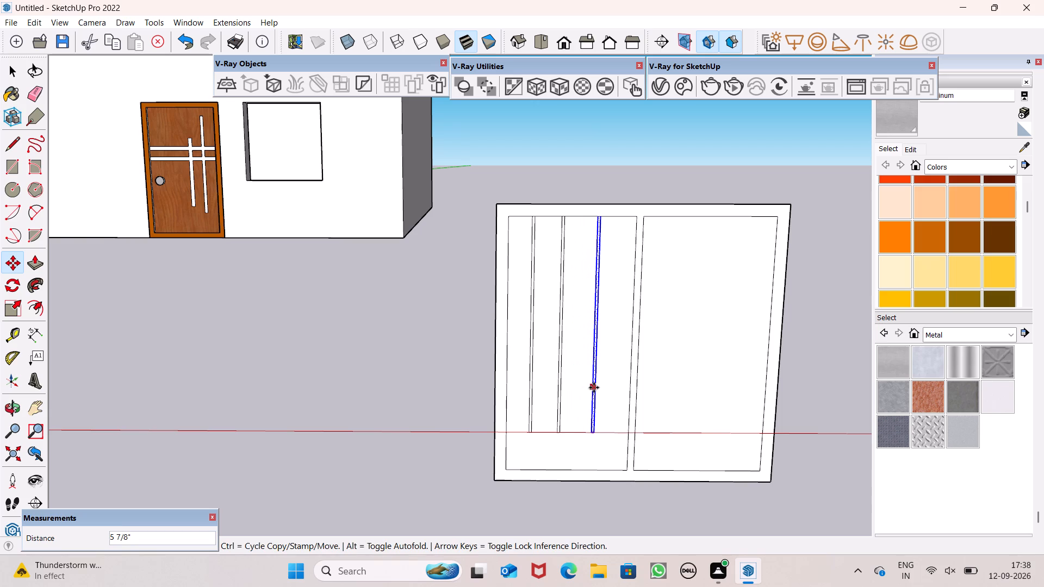
Copy the strip about 1' 3/8" across into the right pane and add two more copies there, spaced about 5 3/8" and 5 9/16".
{"action": "left_click_drag", "start_coordinate": [594, 388], "coordinate": [666, 391]}
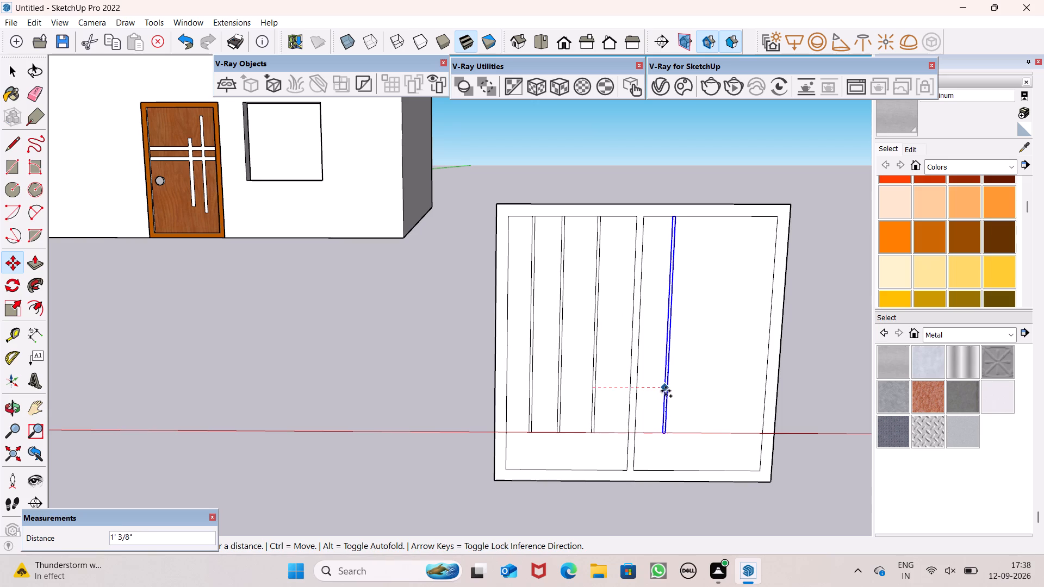
{"action": "left_click_drag", "start_coordinate": [666, 391], "coordinate": [667, 392]}
{"action": "left_click_drag", "start_coordinate": [666, 392], "coordinate": [688, 397]}
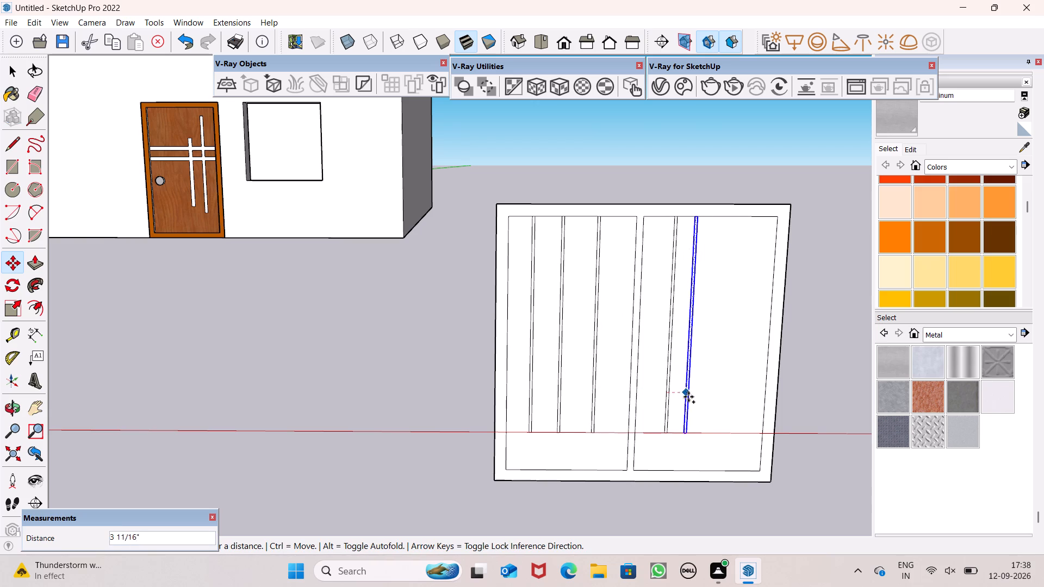
{"action": "left_click_drag", "start_coordinate": [688, 397], "coordinate": [698, 394]}
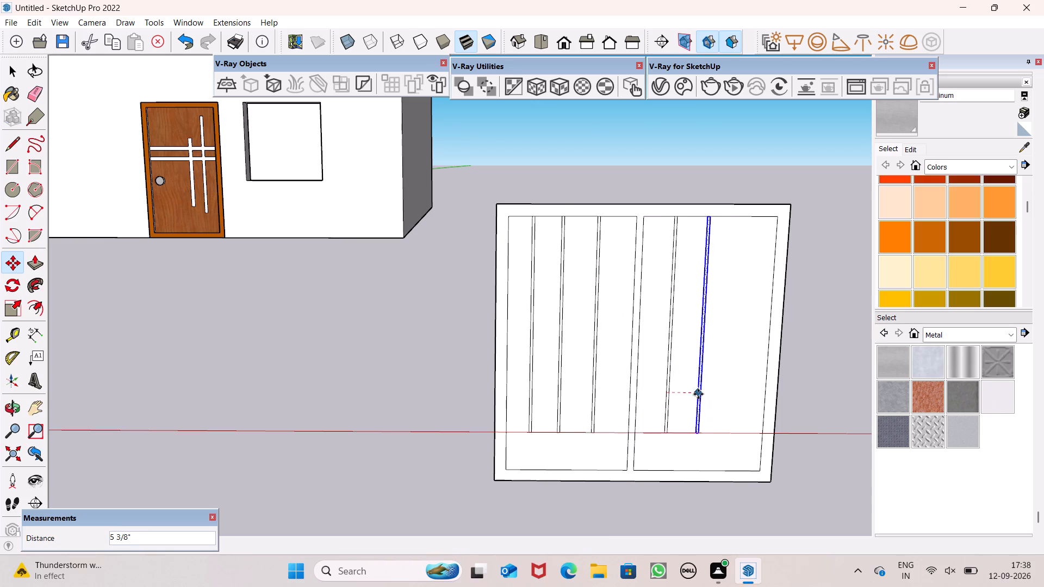
{"action": "left_click_drag", "start_coordinate": [698, 394], "coordinate": [731, 398]}
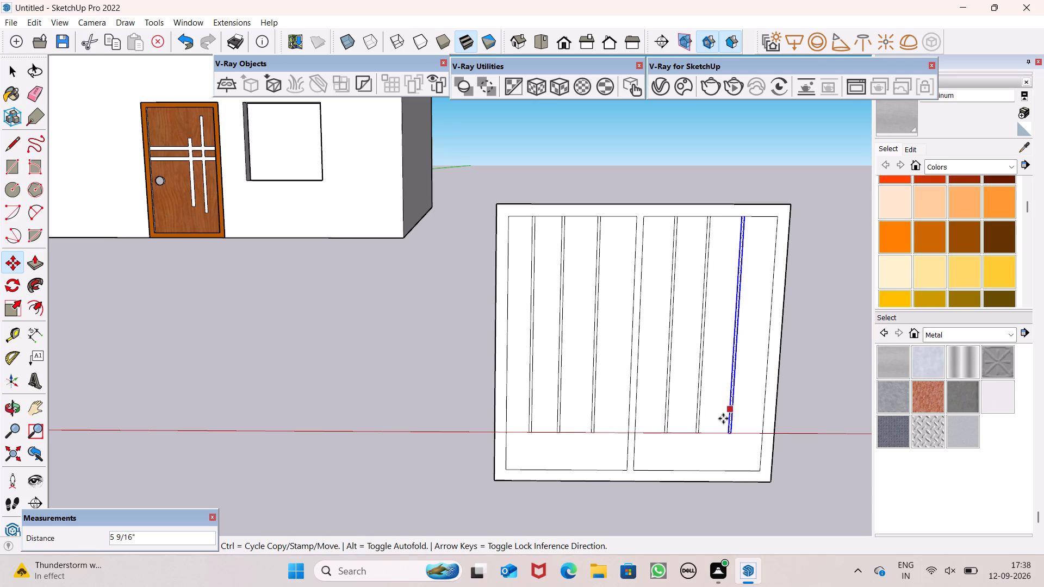
Examine the vertical strips in both window panes, especially their lower ends and the gap above the bottom frame.
{"action": "left_click", "coordinate": [338, 369]}
{"action": "key", "text": "space"}
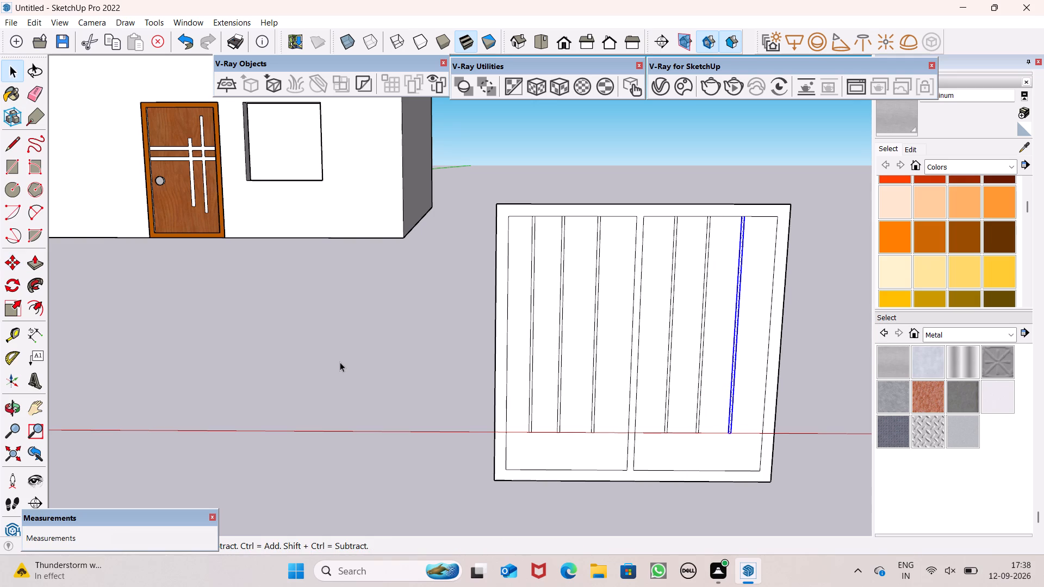
{"action": "left_click", "coordinate": [340, 362]}
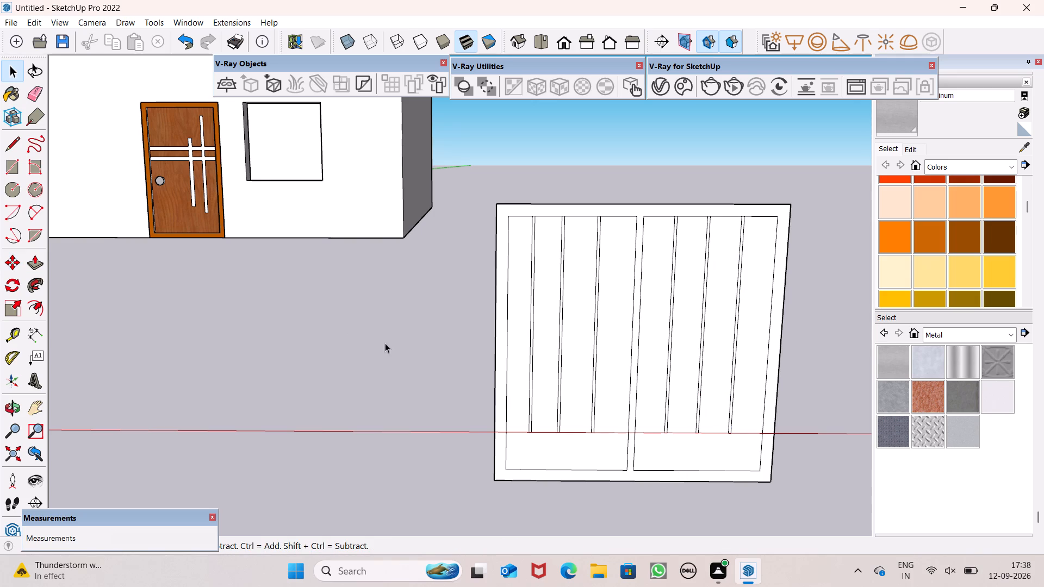
{"action": "scroll", "coordinate": [401, 314], "scroll_direction": "down", "scroll_amount": 8}
{"action": "scroll", "coordinate": [533, 446], "scroll_direction": "up", "scroll_amount": 6}
{"action": "scroll", "coordinate": [456, 336], "scroll_direction": "up", "scroll_amount": 15}
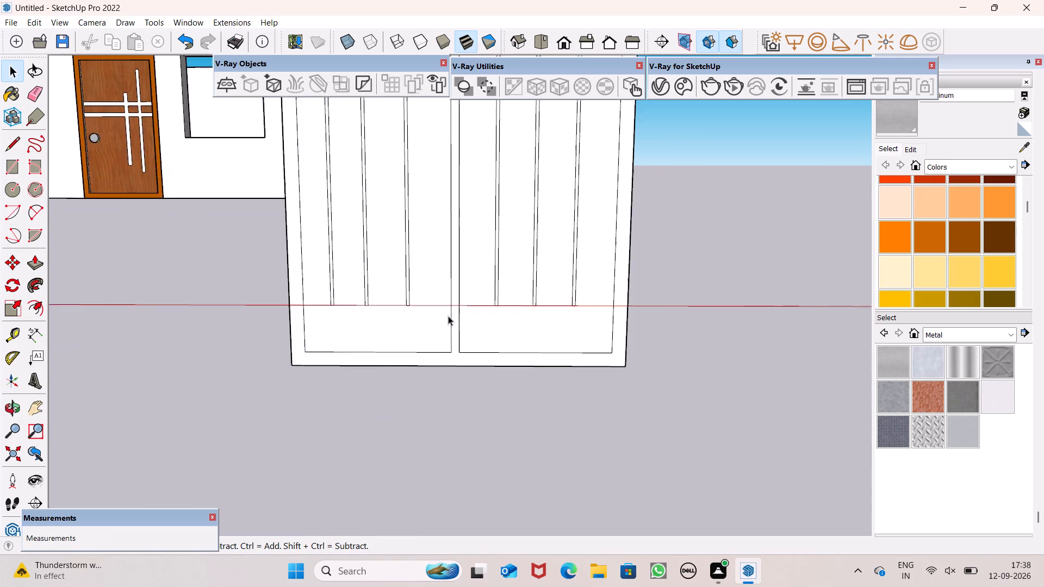
{"action": "scroll", "coordinate": [412, 361], "scroll_direction": "up", "scroll_amount": 7}
{"action": "scroll", "coordinate": [403, 329], "scroll_direction": "down", "scroll_amount": 14}
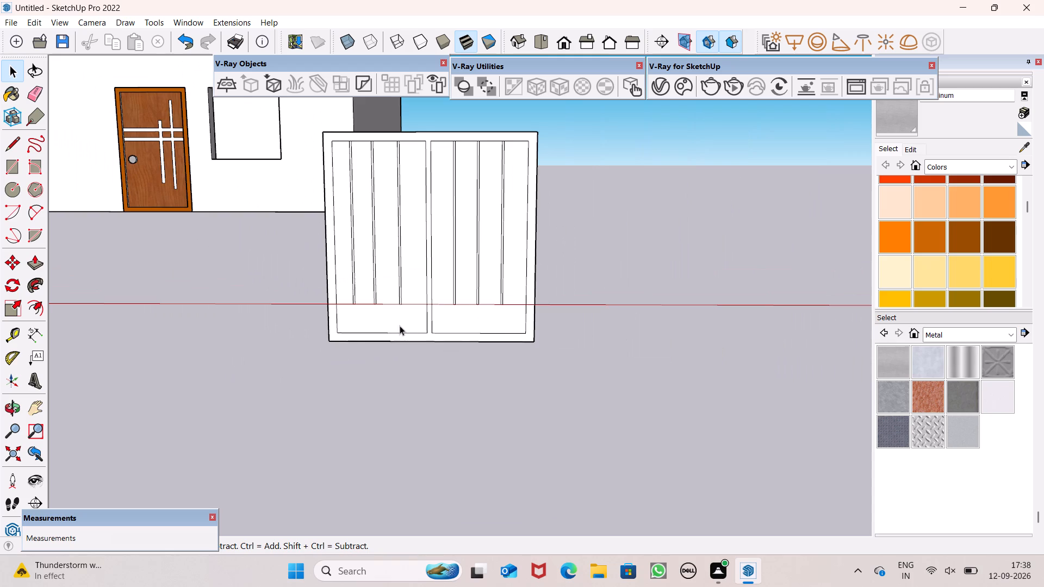
{"action": "scroll", "coordinate": [350, 330], "scroll_direction": "up", "scroll_amount": 6}
{"action": "scroll", "coordinate": [366, 289], "scroll_direction": "up", "scroll_amount": 7}
{"action": "scroll", "coordinate": [309, 307], "scroll_direction": "up", "scroll_amount": 6}
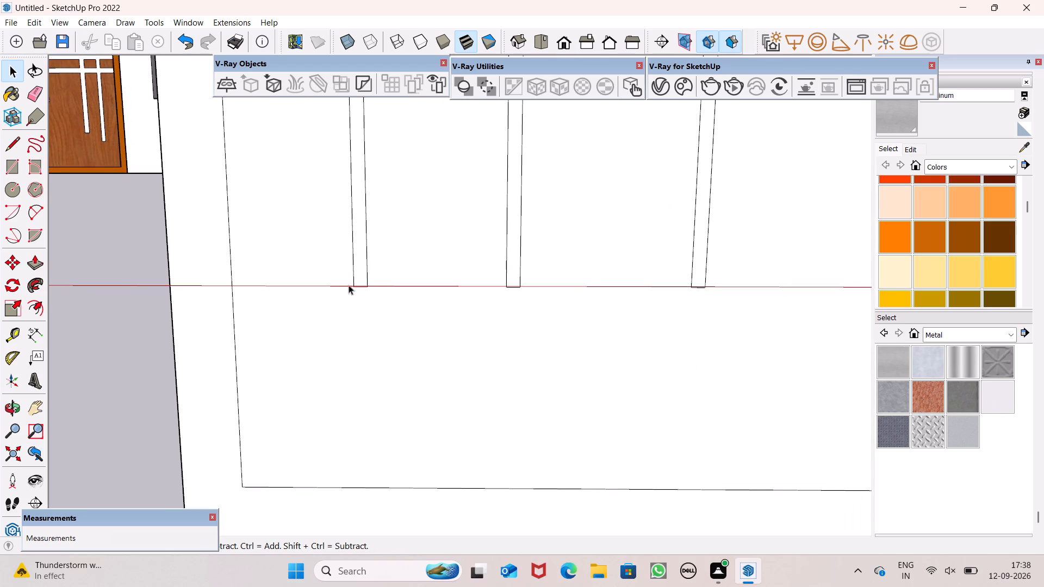
{"action": "scroll", "coordinate": [353, 312], "scroll_direction": "down", "scroll_amount": 11}
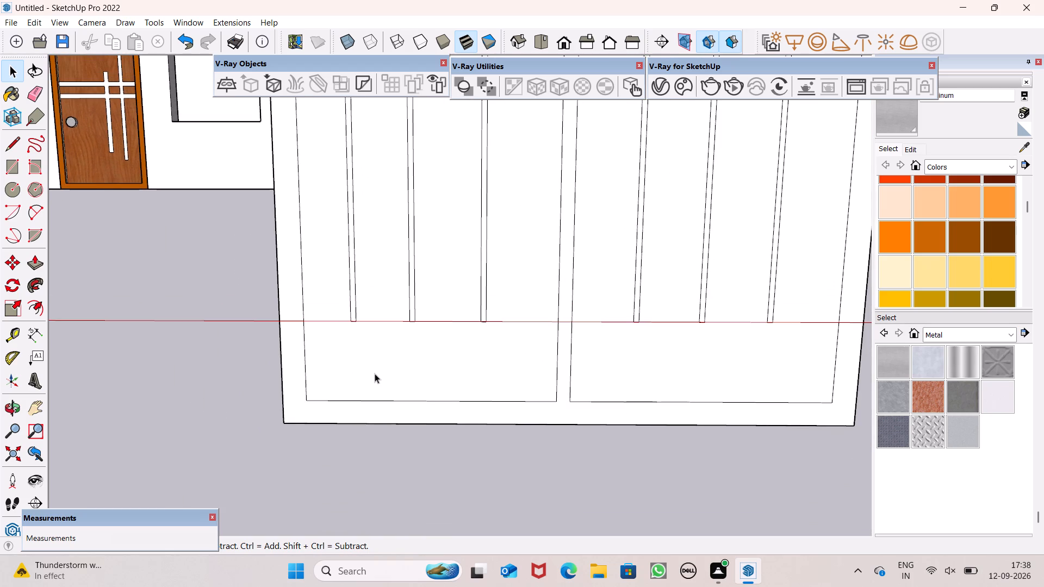
{"action": "scroll", "coordinate": [375, 373], "scroll_direction": "down", "scroll_amount": 7}
{"action": "scroll", "coordinate": [450, 293], "scroll_direction": "up", "scroll_amount": 1}
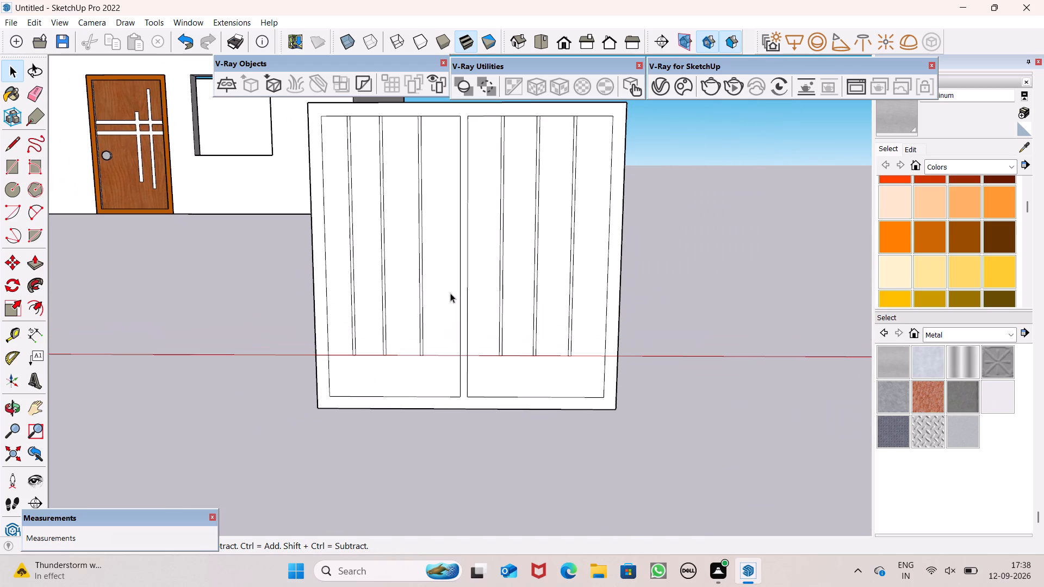
{"action": "scroll", "coordinate": [394, 403], "scroll_direction": "up", "scroll_amount": 6}
{"action": "scroll", "coordinate": [391, 373], "scroll_direction": "down", "scroll_amount": 7}
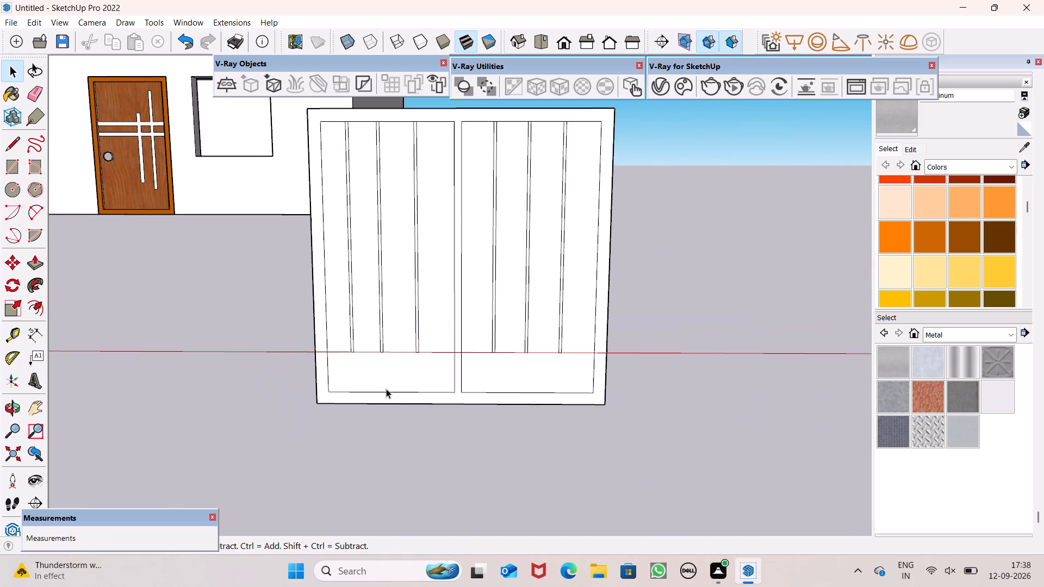
{"action": "scroll", "coordinate": [388, 378], "scroll_direction": "down", "scroll_amount": 5}
{"action": "middle_click_drag", "start_coordinate": [532, 445], "coordinate": [88, 548]}
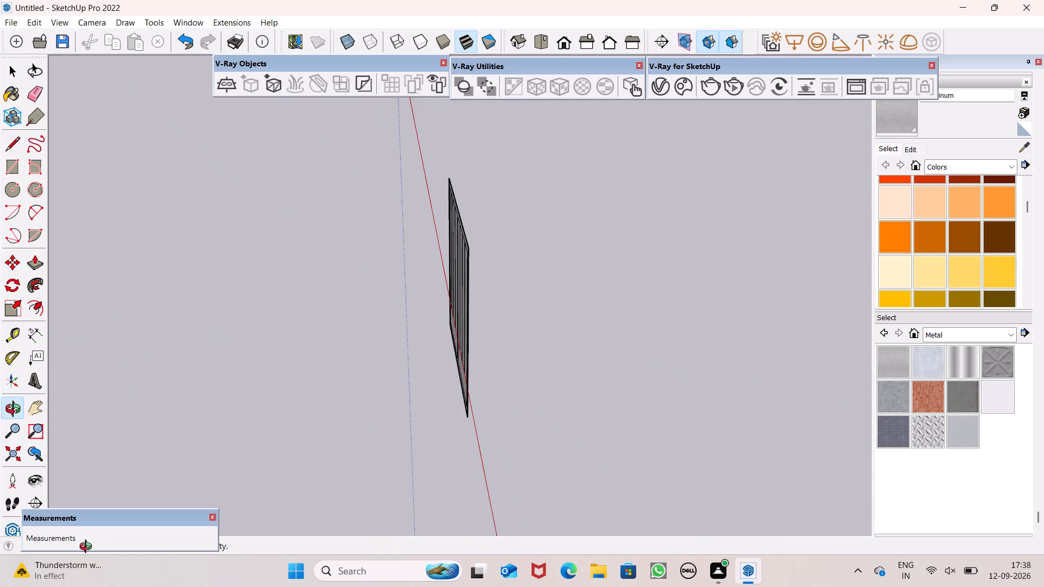
{"action": "middle_click_drag", "start_coordinate": [88, 548], "coordinate": [577, 478]}
Move the entire window panel, with its frame, panes and strips, about 4' back off the red axis.
{"action": "triple_click", "coordinate": [488, 377]}
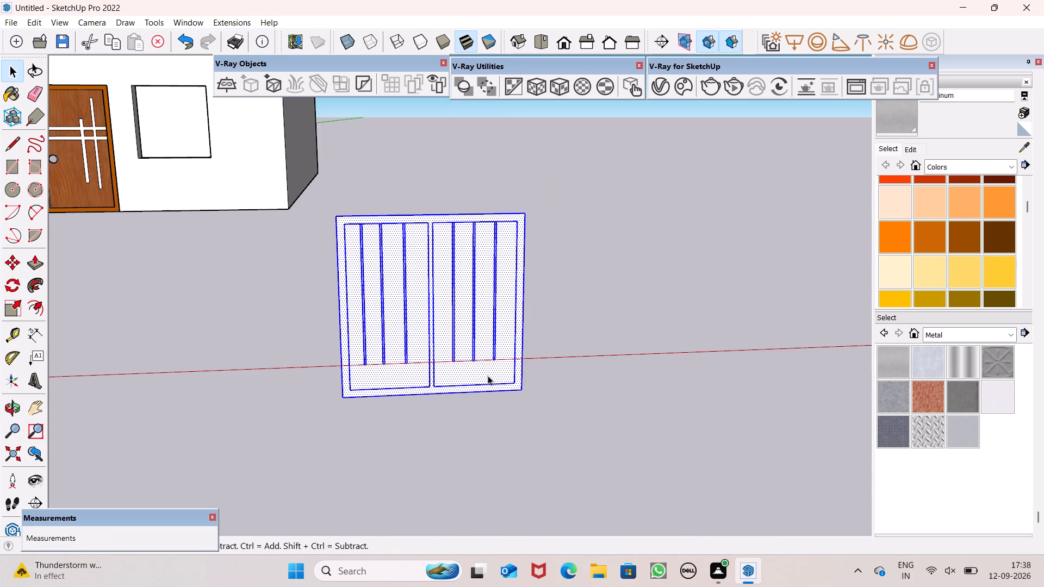
{"action": "scroll", "coordinate": [523, 450], "scroll_direction": "down", "scroll_amount": 3}
{"action": "key", "text": "m"}
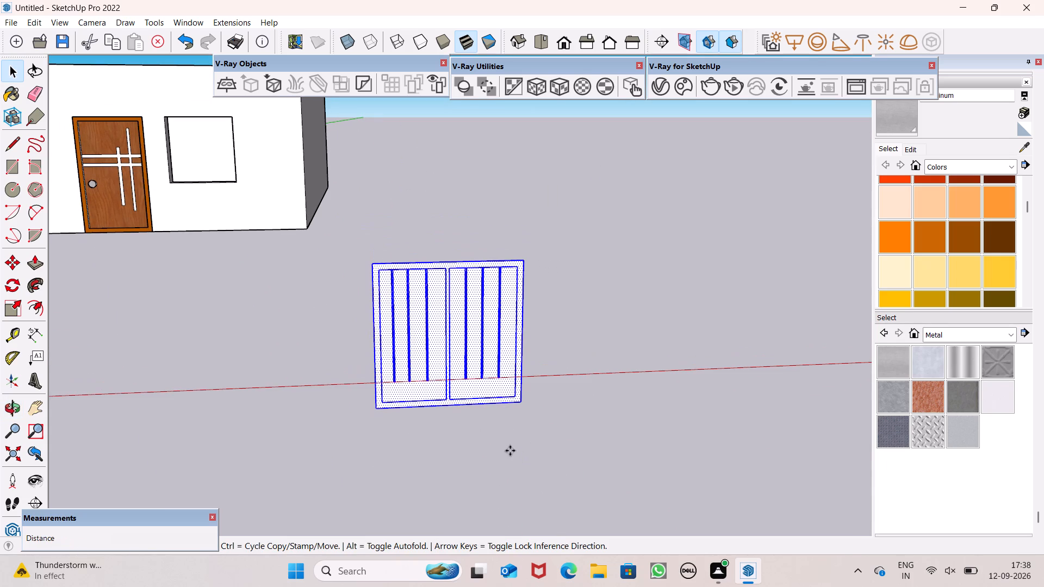
{"action": "key", "text": "Return"}
{"action": "left_click_drag", "start_coordinate": [499, 389], "coordinate": [511, 341]}
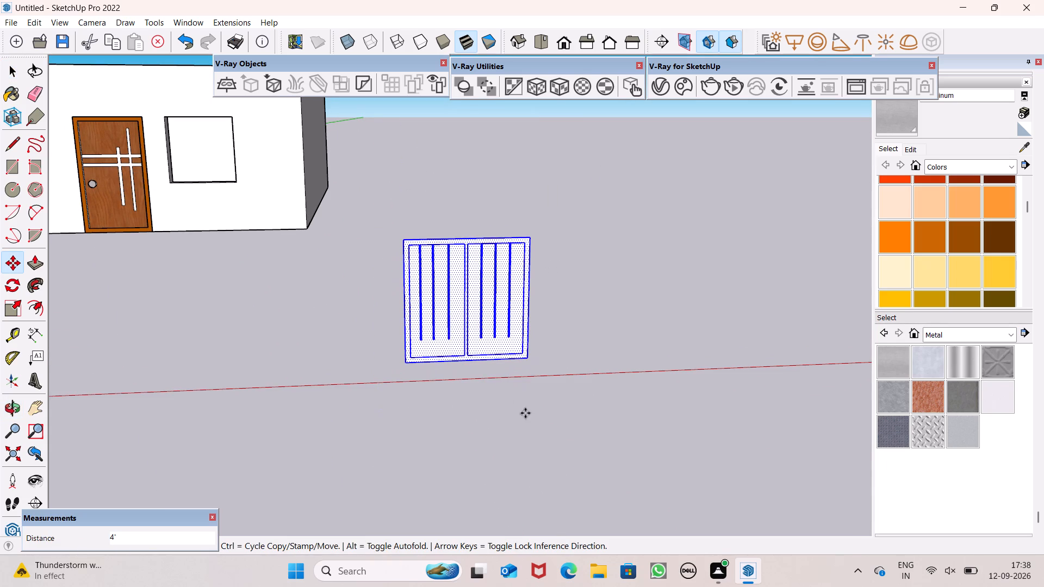
{"action": "left_click", "coordinate": [519, 438]}
{"action": "key", "text": "Return"}
{"action": "left_click", "coordinate": [514, 440]}
{"action": "key", "text": "space"}
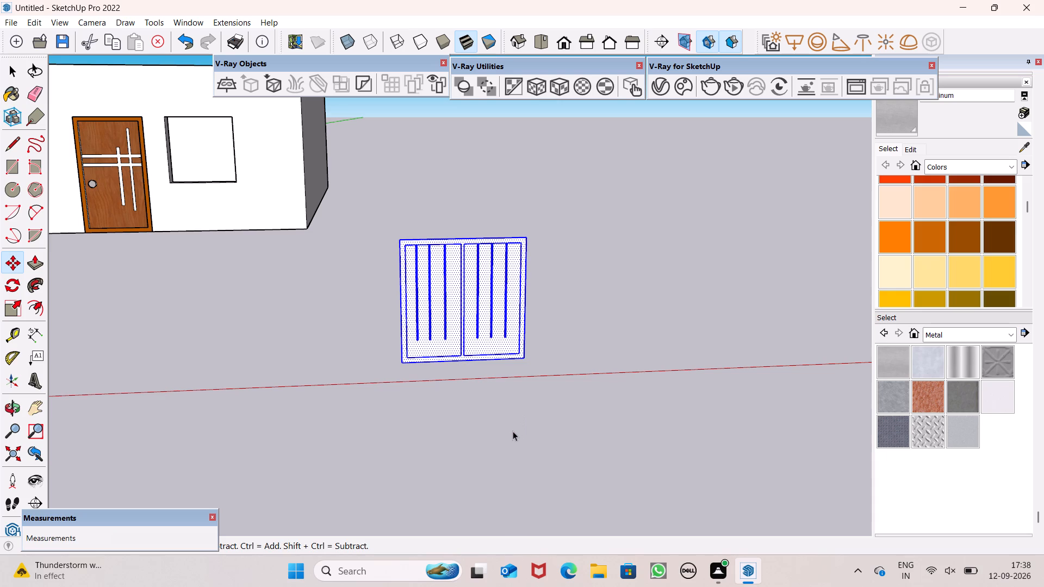
{"action": "left_click", "coordinate": [514, 426]}
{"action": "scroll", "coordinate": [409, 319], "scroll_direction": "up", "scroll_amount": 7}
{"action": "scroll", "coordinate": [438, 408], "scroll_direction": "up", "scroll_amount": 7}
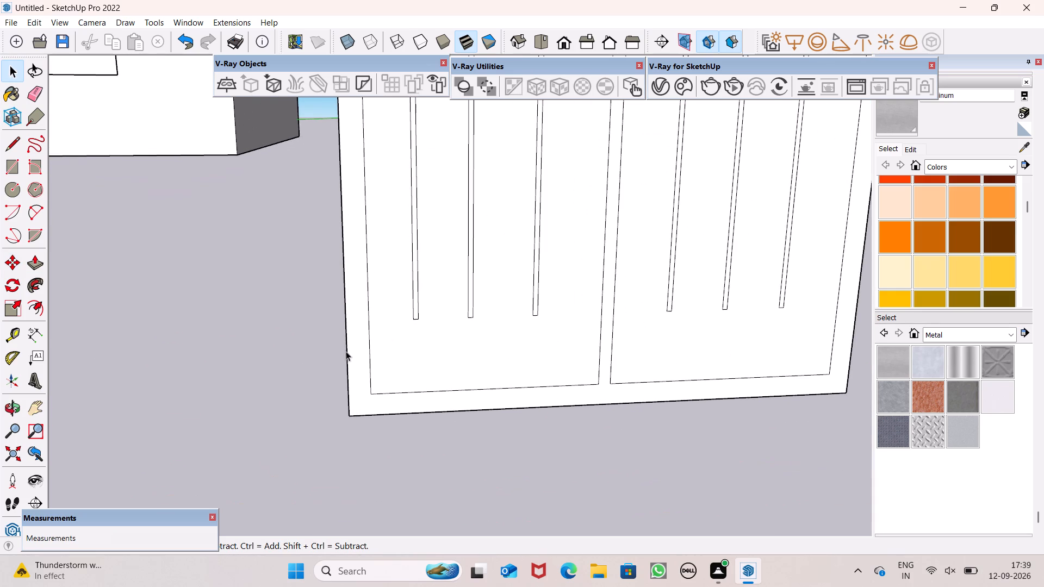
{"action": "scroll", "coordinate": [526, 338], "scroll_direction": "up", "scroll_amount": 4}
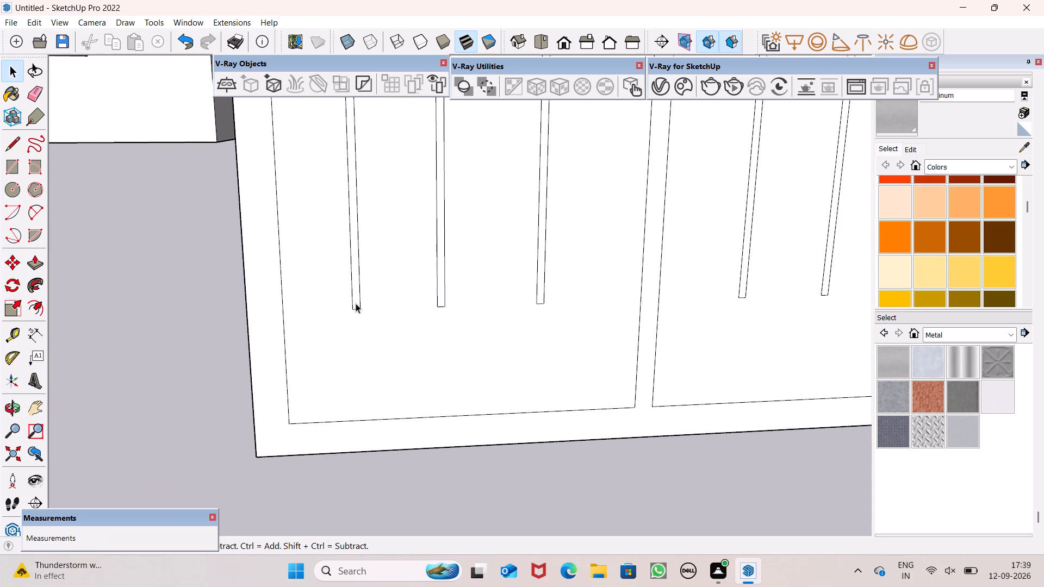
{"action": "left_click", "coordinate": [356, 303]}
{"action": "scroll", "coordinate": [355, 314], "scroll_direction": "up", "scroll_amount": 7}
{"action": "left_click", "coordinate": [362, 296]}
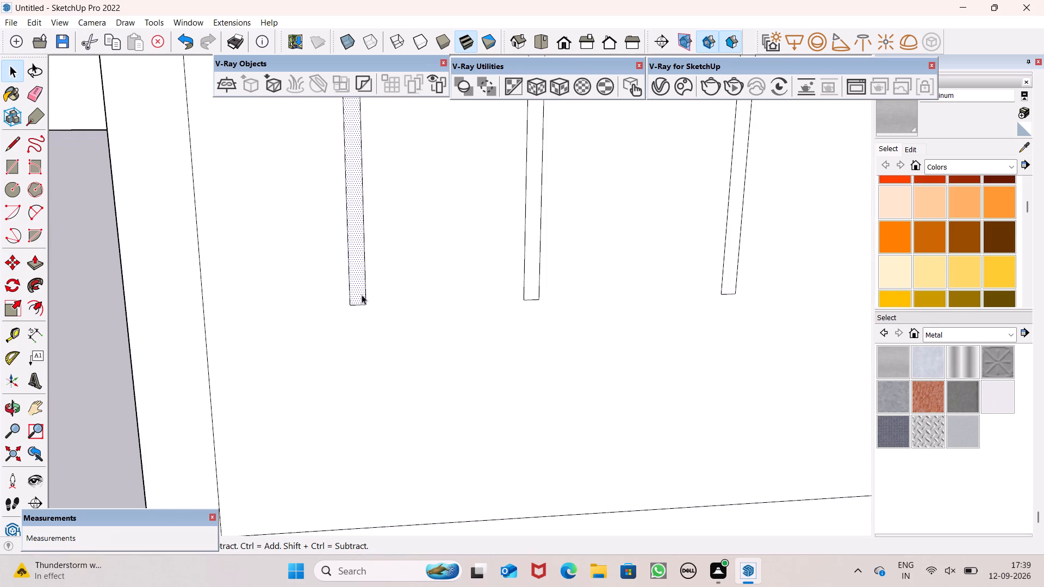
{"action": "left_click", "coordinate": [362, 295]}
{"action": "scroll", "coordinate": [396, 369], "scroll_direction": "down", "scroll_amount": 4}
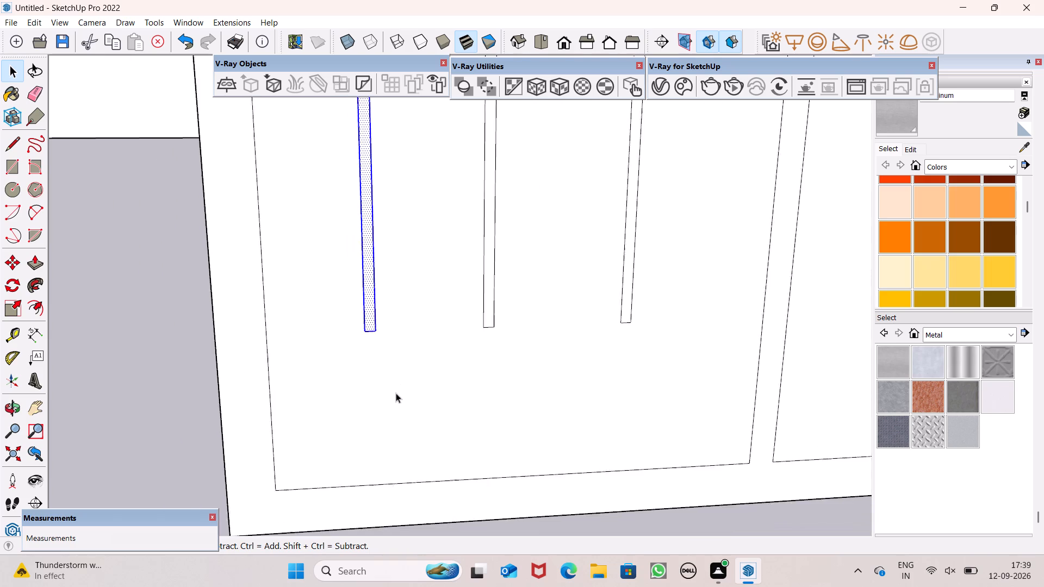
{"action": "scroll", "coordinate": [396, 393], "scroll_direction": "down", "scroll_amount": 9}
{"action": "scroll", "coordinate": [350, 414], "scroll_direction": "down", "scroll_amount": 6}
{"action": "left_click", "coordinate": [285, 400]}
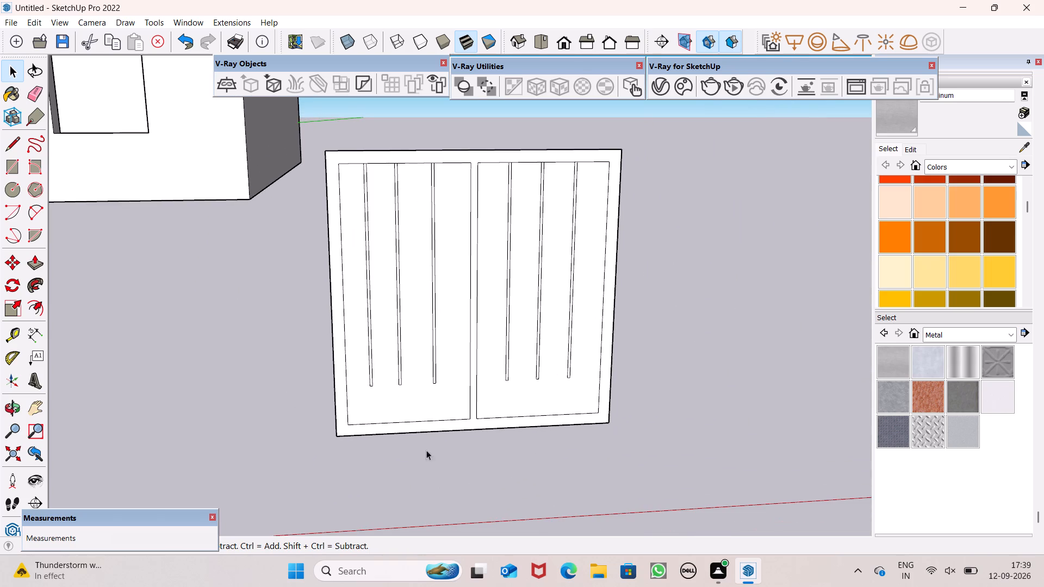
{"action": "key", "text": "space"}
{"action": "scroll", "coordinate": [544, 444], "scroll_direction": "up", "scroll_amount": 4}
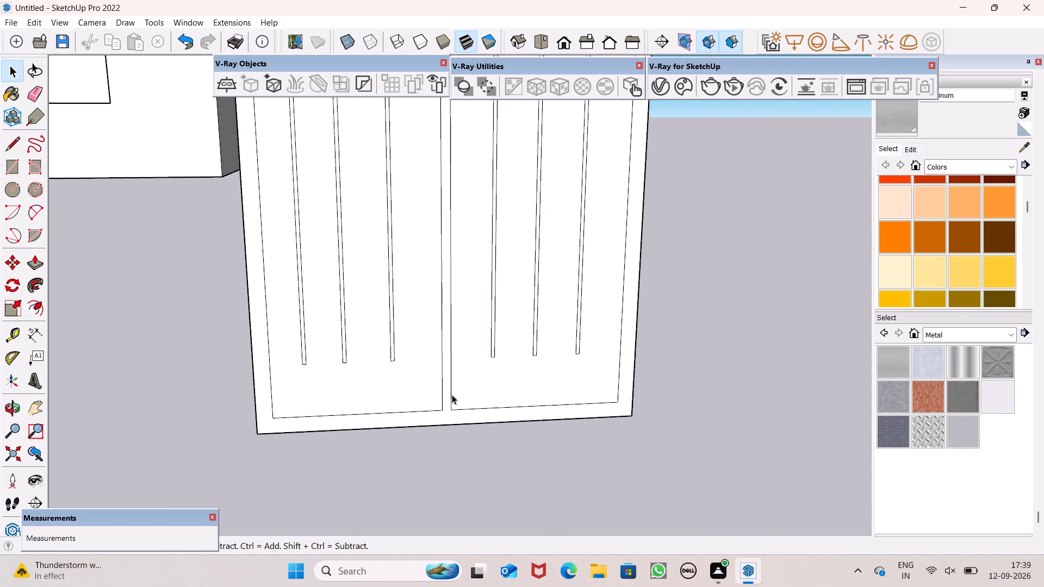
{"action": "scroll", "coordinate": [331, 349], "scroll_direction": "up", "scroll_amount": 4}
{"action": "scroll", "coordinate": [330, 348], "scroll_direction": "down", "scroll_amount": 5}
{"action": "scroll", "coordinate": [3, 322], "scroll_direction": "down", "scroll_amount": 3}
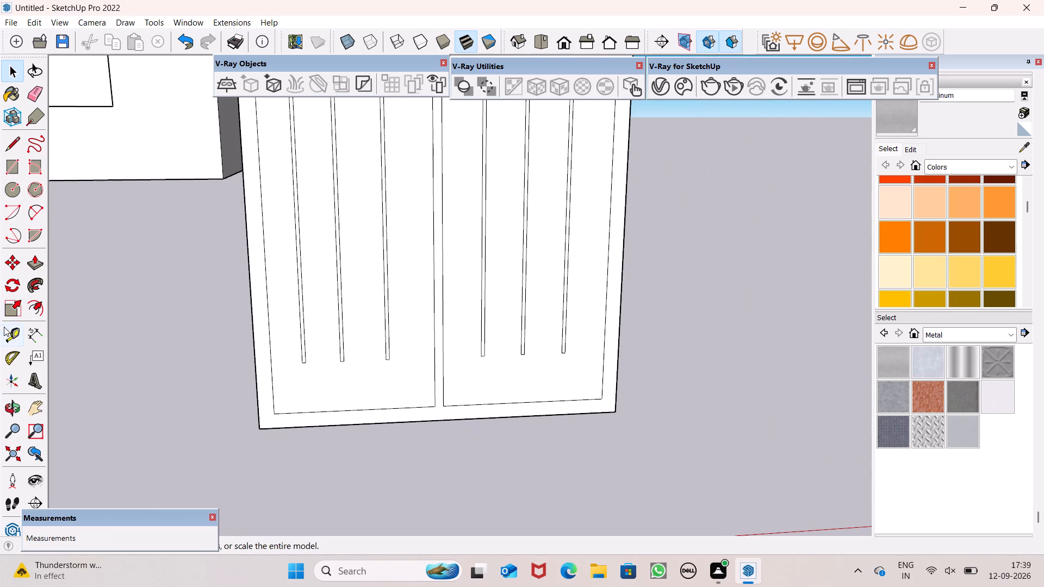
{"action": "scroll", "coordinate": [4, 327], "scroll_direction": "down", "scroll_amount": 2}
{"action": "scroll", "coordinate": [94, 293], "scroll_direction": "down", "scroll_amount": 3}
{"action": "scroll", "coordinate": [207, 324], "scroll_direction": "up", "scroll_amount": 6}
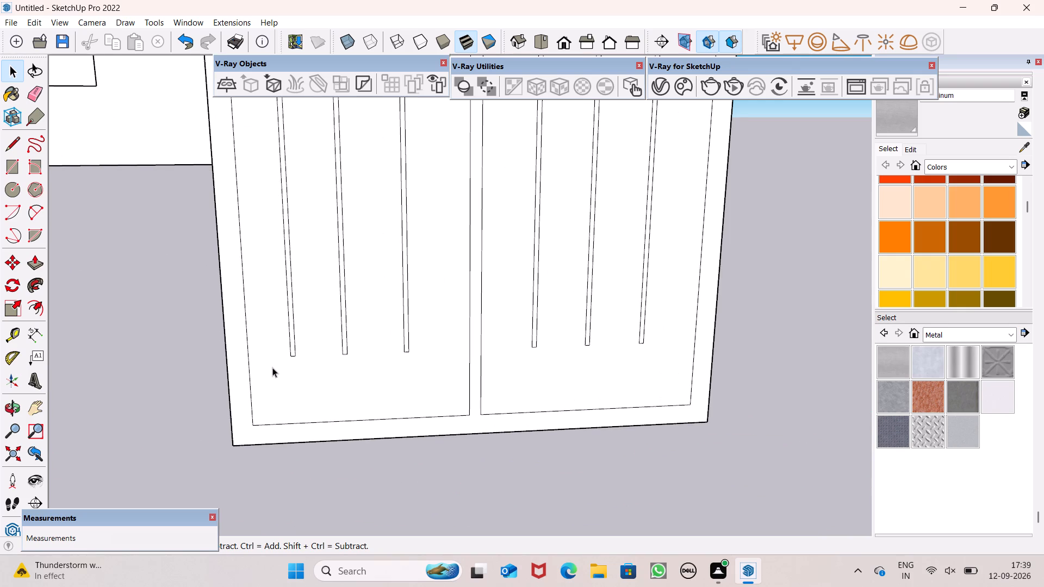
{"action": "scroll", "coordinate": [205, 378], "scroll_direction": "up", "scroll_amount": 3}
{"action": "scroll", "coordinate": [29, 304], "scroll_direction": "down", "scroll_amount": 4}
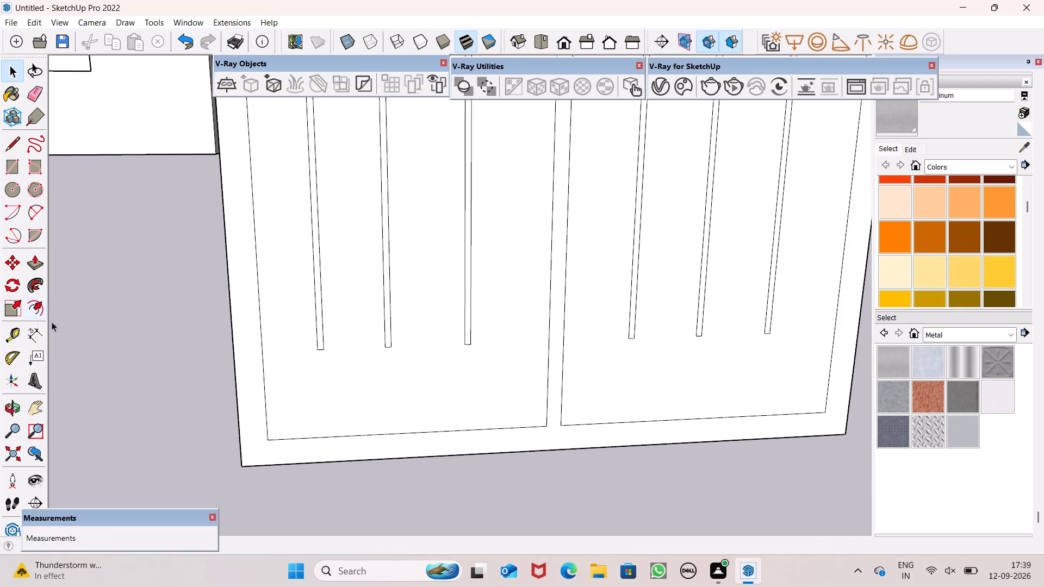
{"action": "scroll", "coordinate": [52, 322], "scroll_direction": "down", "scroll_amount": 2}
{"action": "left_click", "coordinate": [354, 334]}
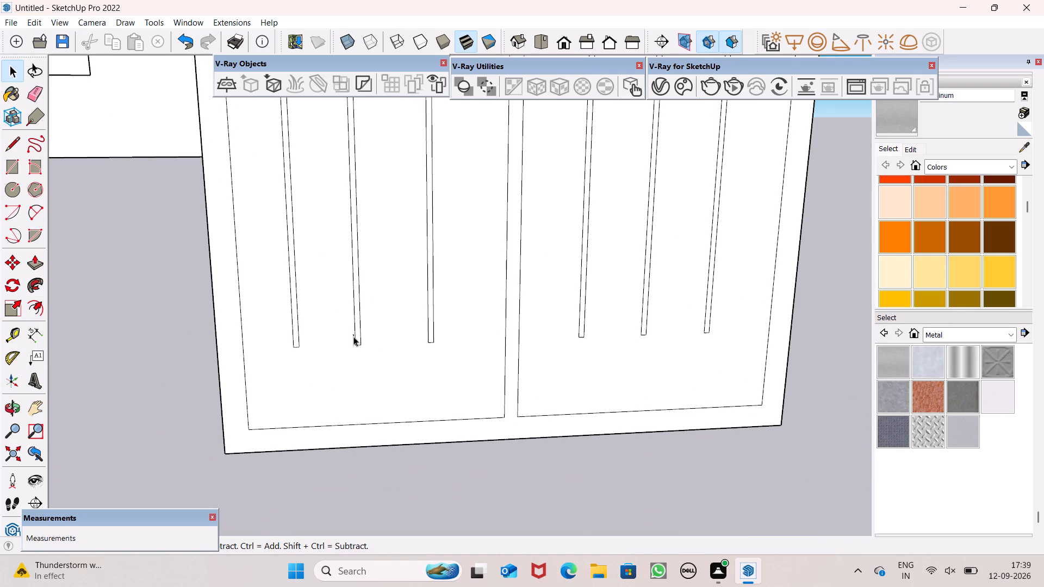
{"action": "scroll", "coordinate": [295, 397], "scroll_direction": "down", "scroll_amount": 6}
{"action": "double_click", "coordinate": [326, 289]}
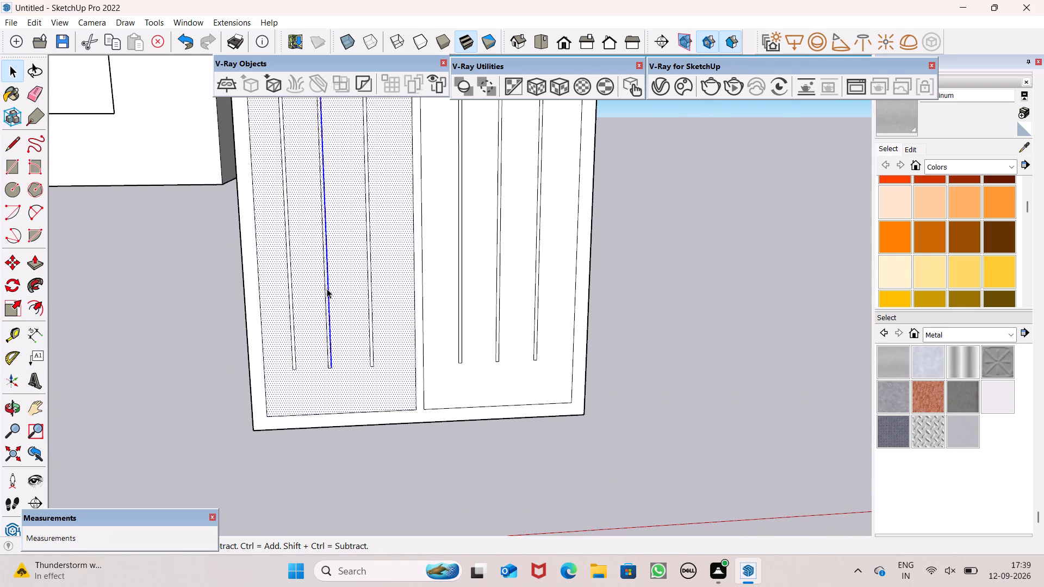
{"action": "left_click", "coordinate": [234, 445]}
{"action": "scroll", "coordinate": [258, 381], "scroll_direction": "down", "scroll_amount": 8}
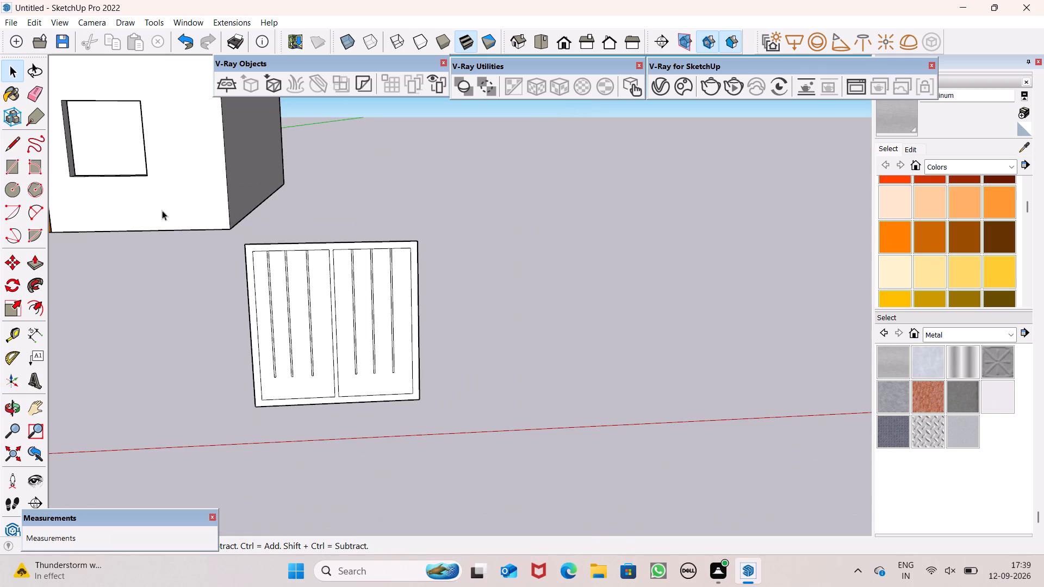
Erase the long edges of all the vertical strips in both panes except the left pane's outermost strip.
{"action": "left_click", "coordinate": [35, 94]}
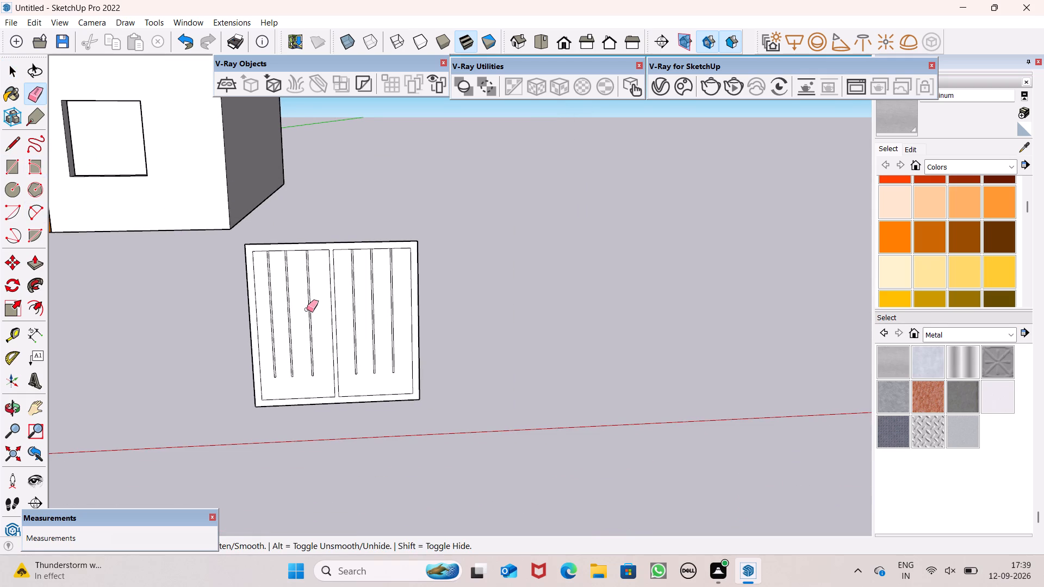
{"action": "left_click_drag", "start_coordinate": [309, 305], "coordinate": [283, 307]}
{"action": "left_click_drag", "start_coordinate": [352, 326], "coordinate": [397, 347]}
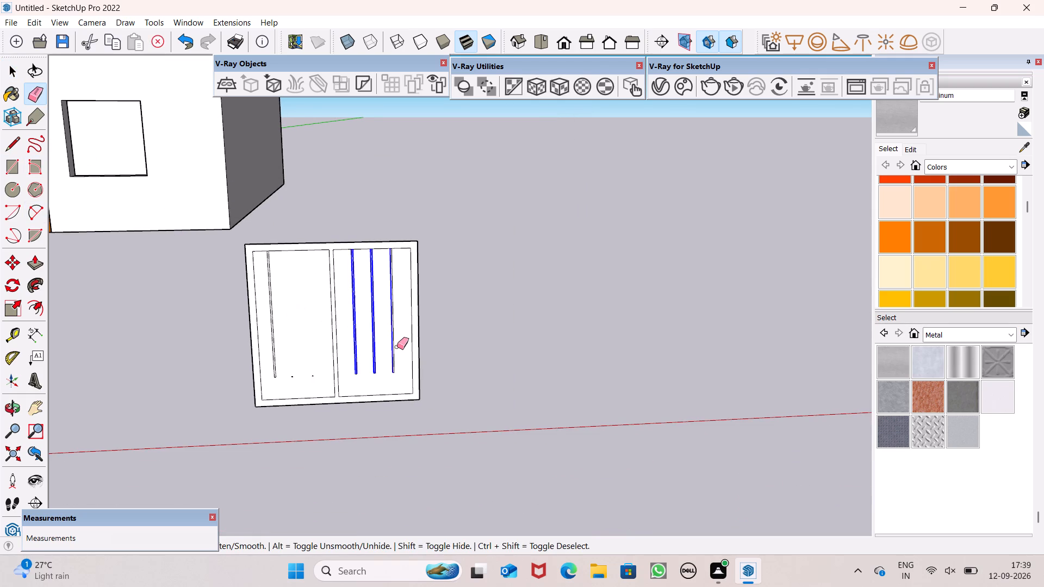
{"action": "left_click_drag", "start_coordinate": [397, 347], "coordinate": [398, 349]}
Erase the leftover short bottom edges of the removed strips in both window panes.
{"action": "left_click_drag", "start_coordinate": [304, 374], "coordinate": [297, 376]}
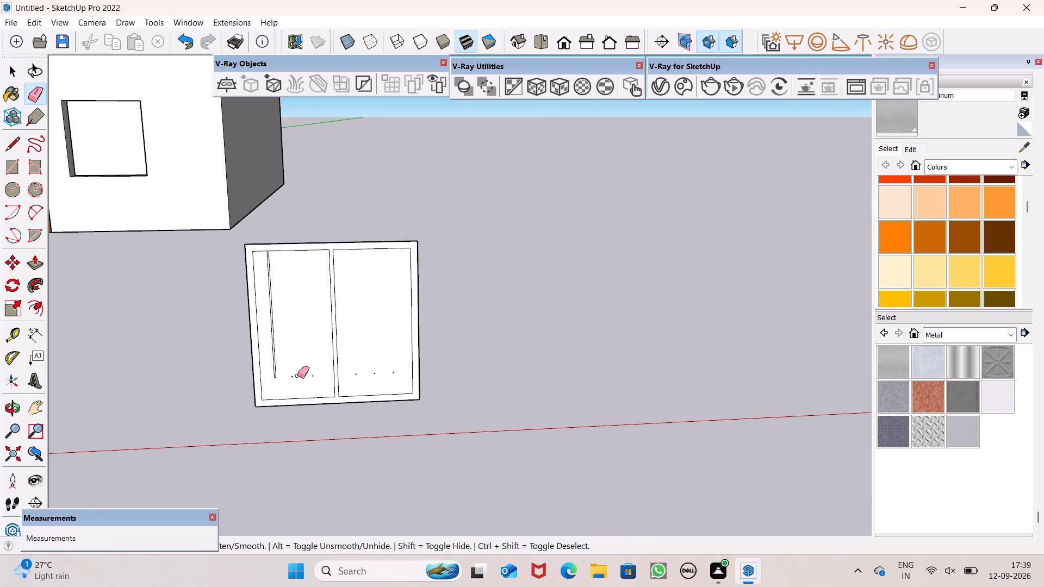
{"action": "left_click_drag", "start_coordinate": [297, 376], "coordinate": [311, 379]}
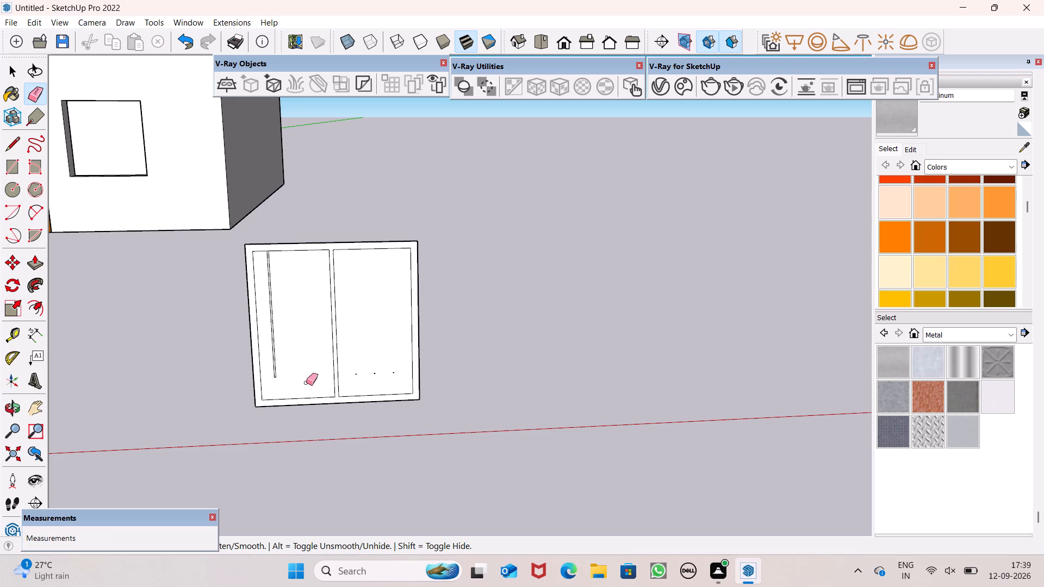
{"action": "left_click", "coordinate": [357, 374]}
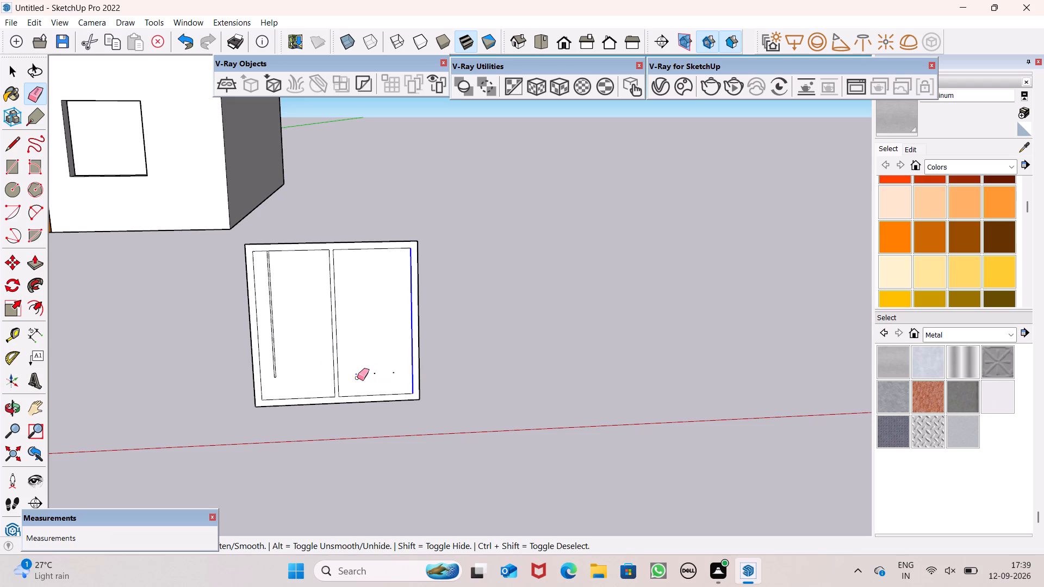
{"action": "key", "text": "ctrl+z"}
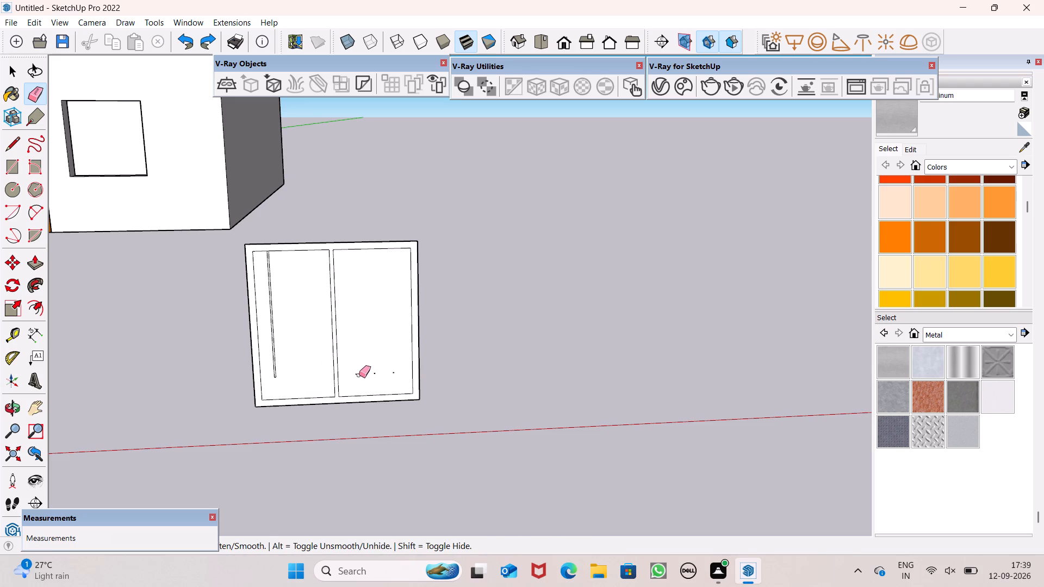
{"action": "left_click_drag", "start_coordinate": [357, 373], "coordinate": [393, 370]}
{"action": "left_click_drag", "start_coordinate": [391, 375], "coordinate": [395, 369]}
{"action": "left_click_drag", "start_coordinate": [394, 374], "coordinate": [387, 377]}
{"action": "key", "text": "space"}
{"action": "key", "text": "space"}
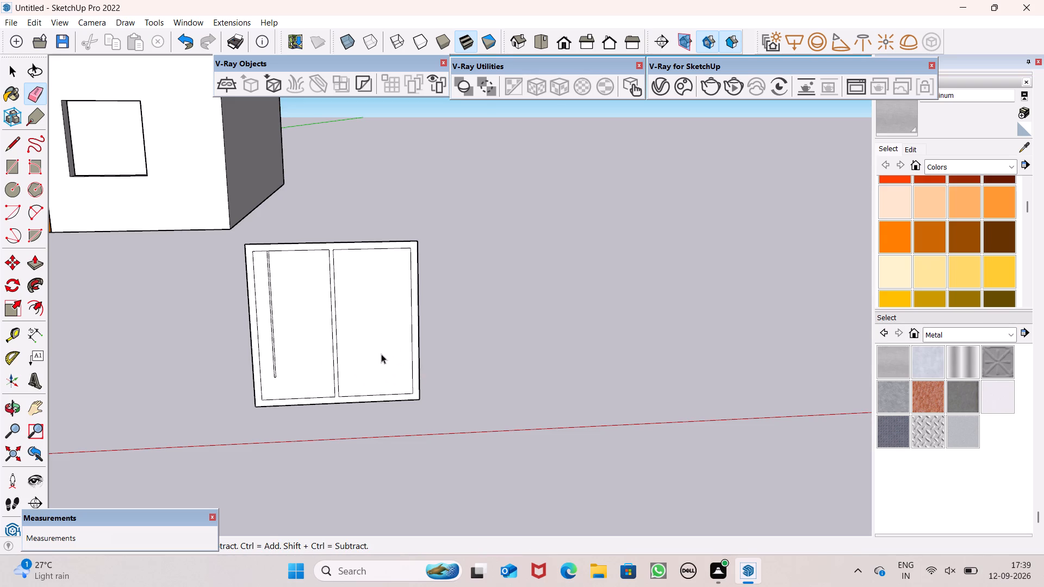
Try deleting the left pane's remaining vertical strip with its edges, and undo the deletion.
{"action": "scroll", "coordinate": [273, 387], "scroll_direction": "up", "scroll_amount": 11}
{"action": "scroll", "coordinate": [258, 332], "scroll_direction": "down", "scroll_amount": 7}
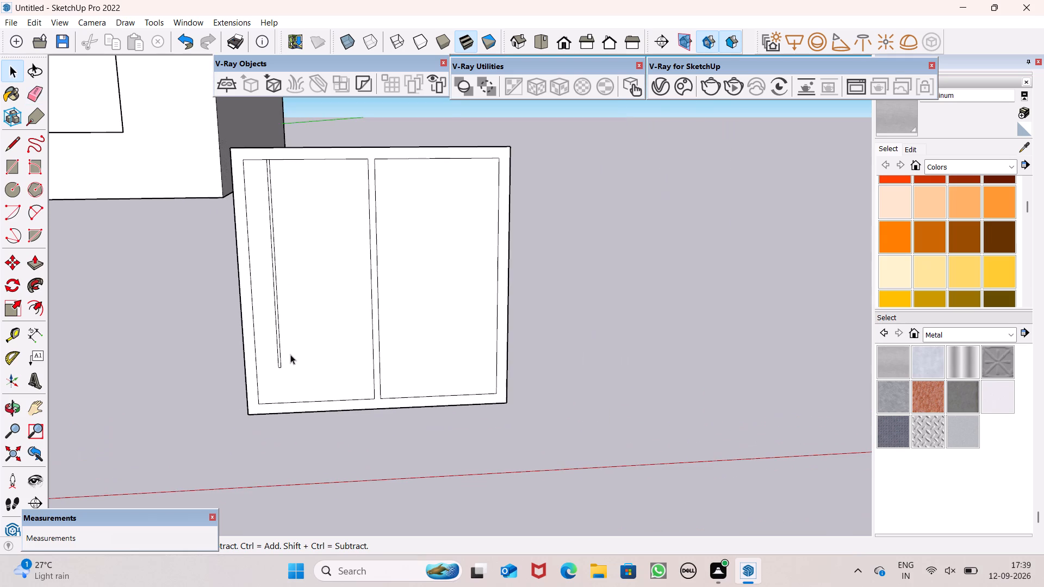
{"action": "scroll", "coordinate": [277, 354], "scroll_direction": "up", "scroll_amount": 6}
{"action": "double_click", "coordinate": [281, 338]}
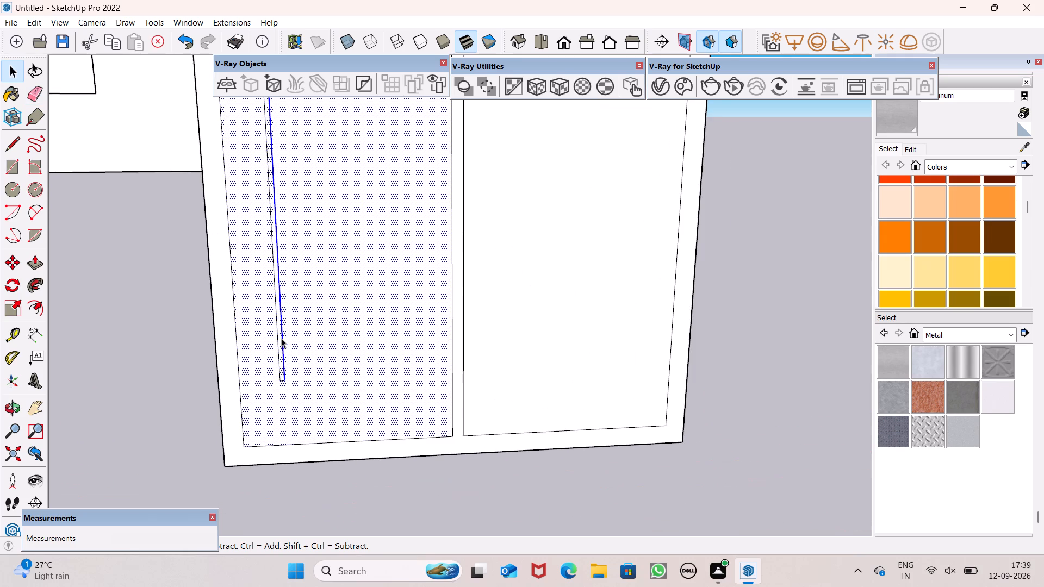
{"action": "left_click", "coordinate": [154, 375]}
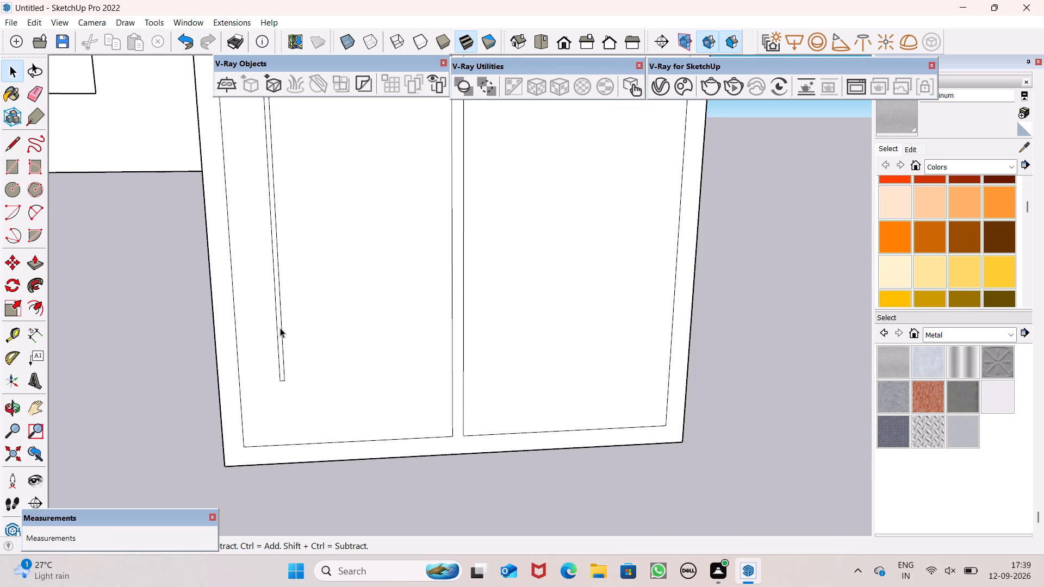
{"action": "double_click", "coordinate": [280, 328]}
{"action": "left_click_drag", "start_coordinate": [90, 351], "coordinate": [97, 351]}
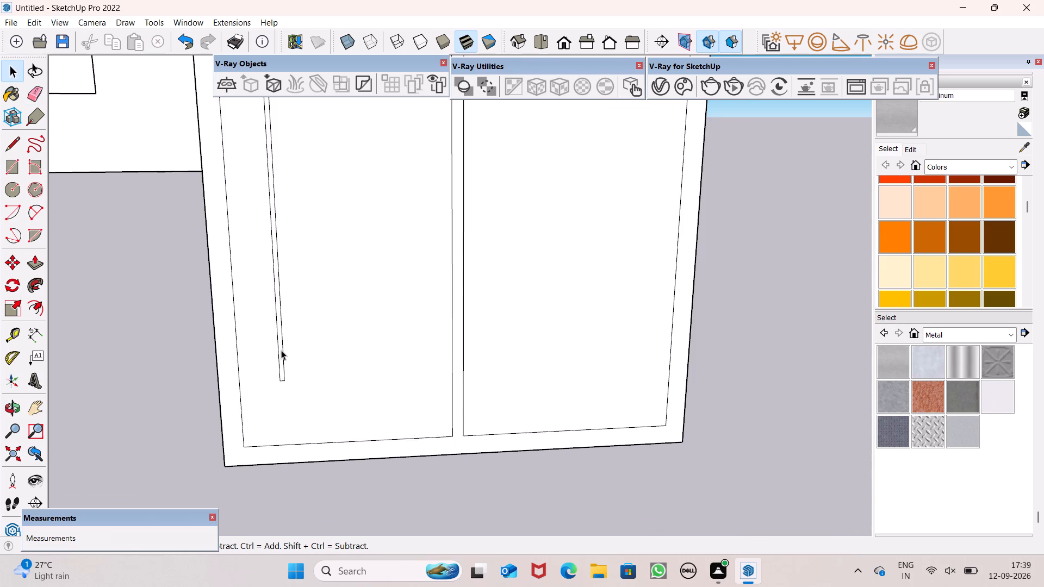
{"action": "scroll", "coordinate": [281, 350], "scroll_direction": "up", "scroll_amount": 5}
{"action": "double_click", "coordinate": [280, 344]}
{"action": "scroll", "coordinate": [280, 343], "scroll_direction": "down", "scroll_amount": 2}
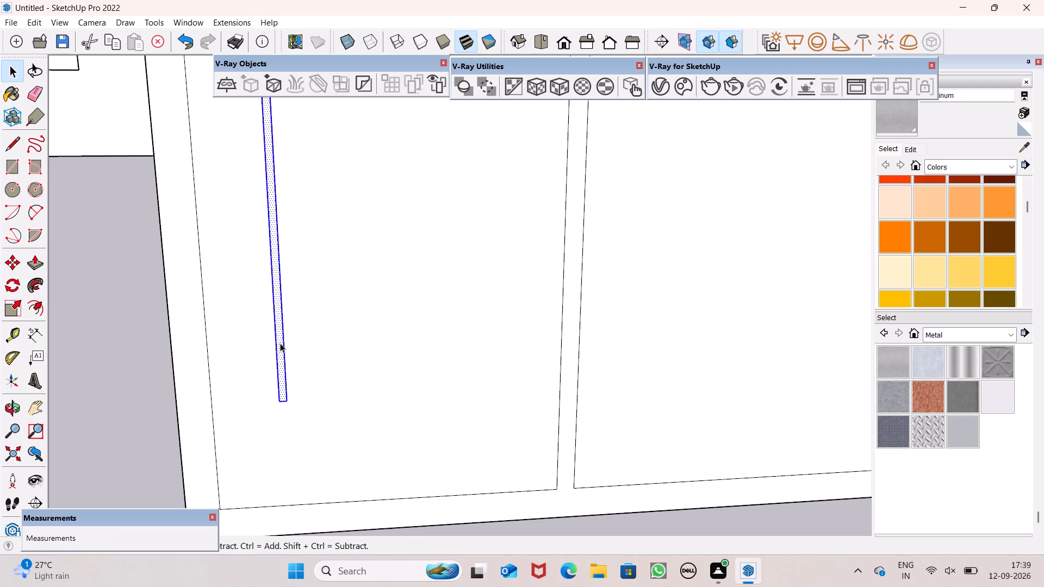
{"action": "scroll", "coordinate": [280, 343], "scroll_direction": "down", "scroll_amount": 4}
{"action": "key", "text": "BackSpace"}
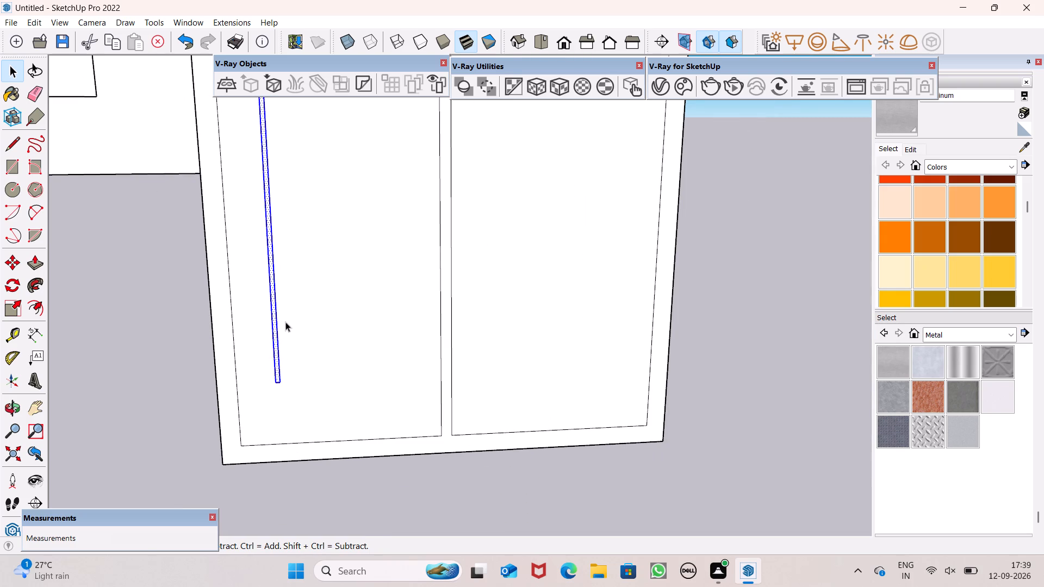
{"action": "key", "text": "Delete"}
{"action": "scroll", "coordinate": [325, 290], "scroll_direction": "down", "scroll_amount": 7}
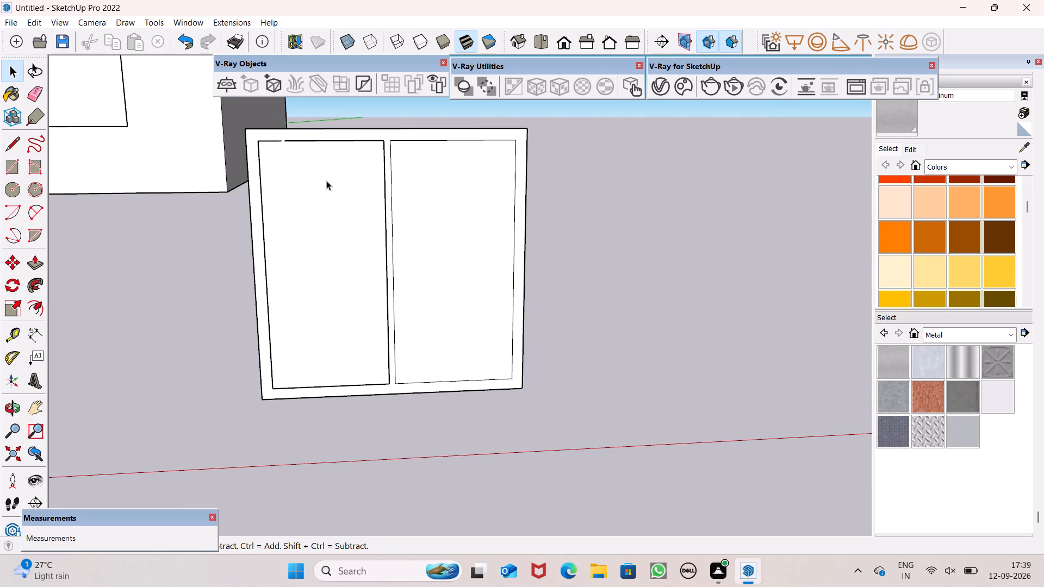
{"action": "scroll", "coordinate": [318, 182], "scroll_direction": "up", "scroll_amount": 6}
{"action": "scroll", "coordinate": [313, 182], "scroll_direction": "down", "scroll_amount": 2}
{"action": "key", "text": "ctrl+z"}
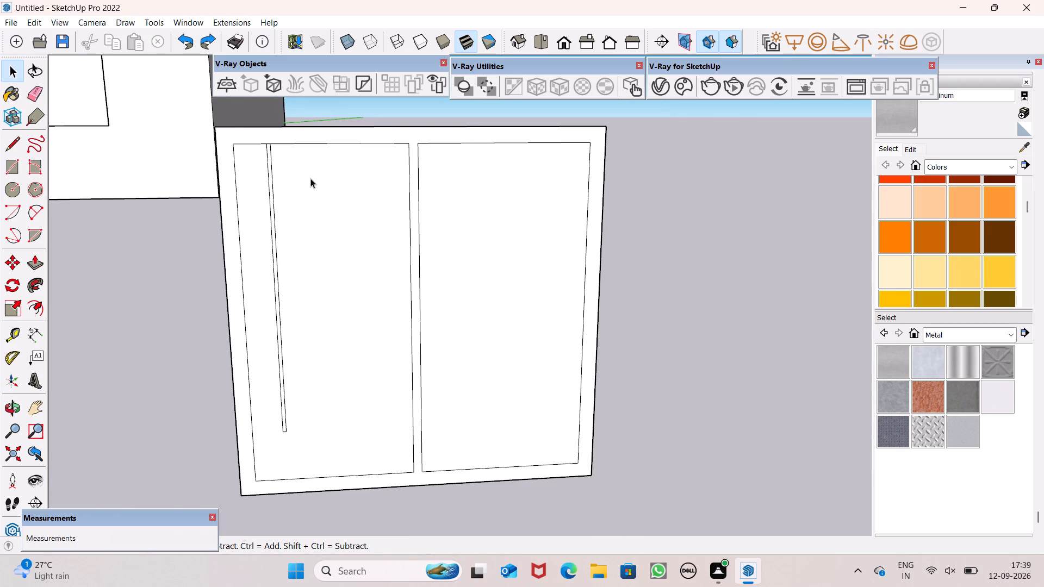
Undo the last erasure of a short leftover strip edge in the right pane.
{"action": "scroll", "coordinate": [275, 172], "scroll_direction": "up", "scroll_amount": 4}
{"action": "scroll", "coordinate": [138, 140], "scroll_direction": "up", "scroll_amount": 5}
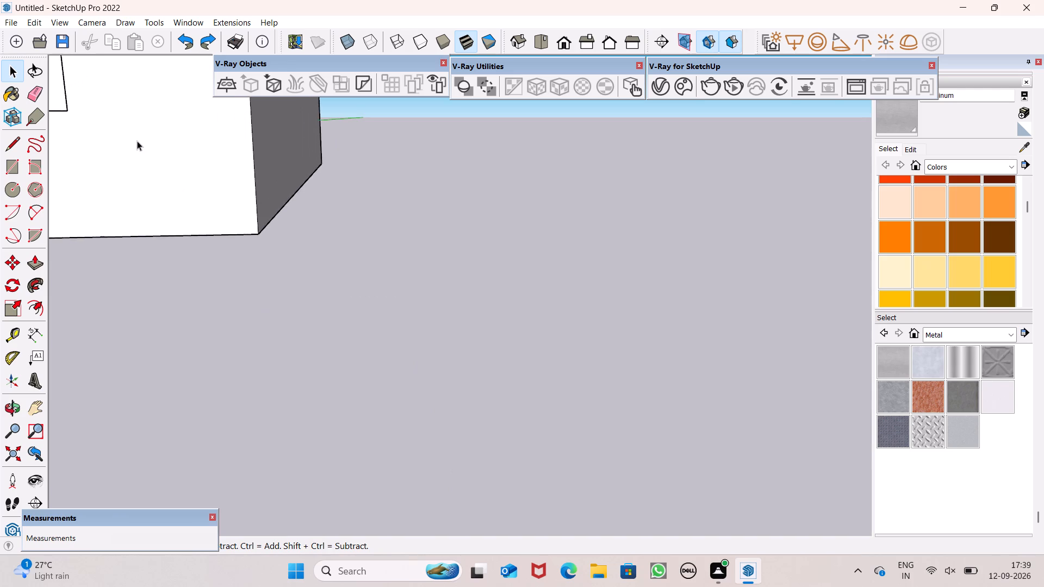
{"action": "scroll", "coordinate": [136, 173], "scroll_direction": "down", "scroll_amount": 6}
{"action": "left_click_drag", "start_coordinate": [41, 98], "coordinate": [45, 123]}
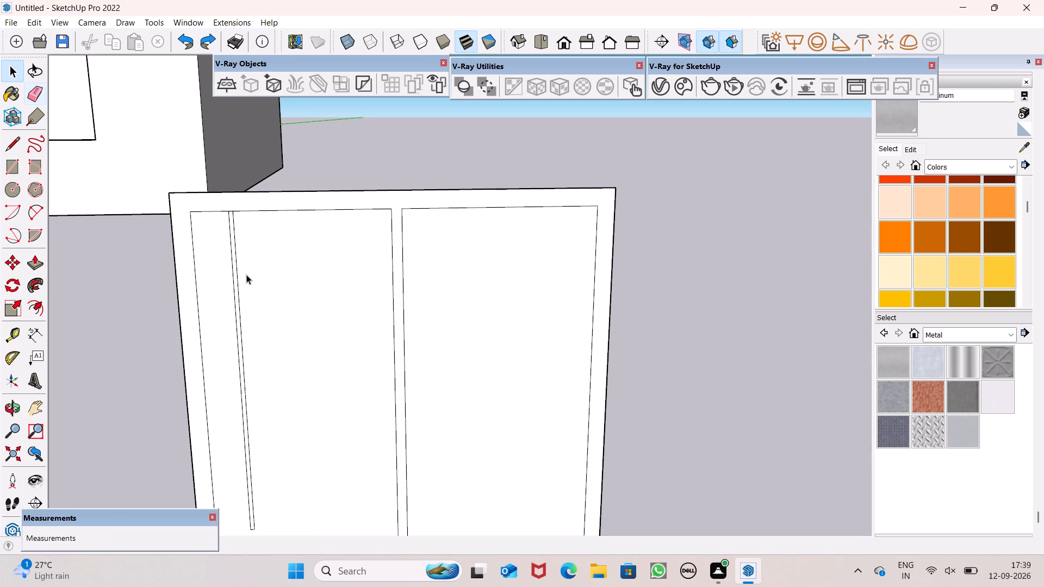
{"action": "left_click_drag", "start_coordinate": [246, 274], "coordinate": [214, 271]}
{"action": "key", "text": "ctrl+z"}
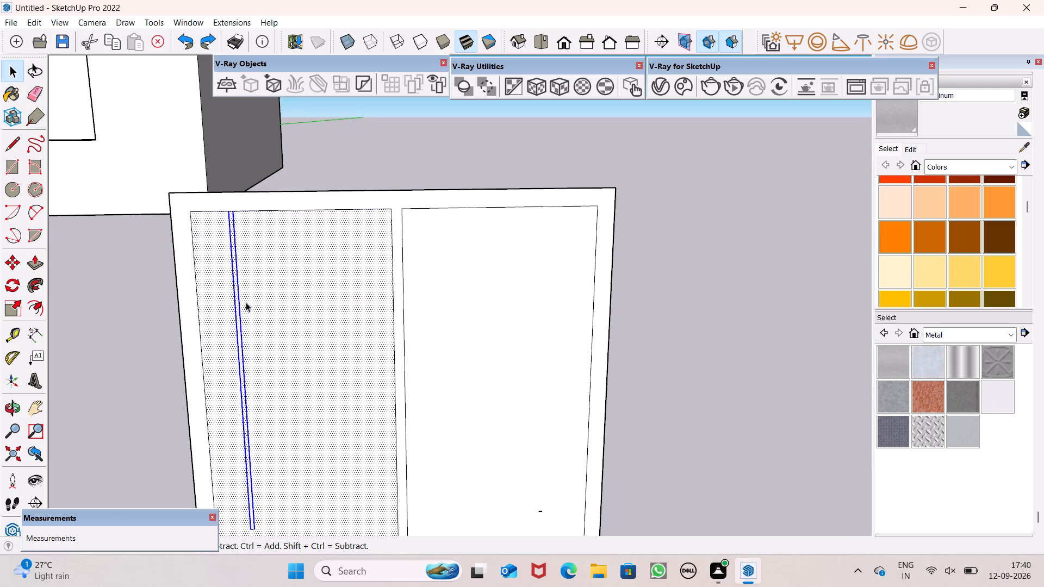
{"action": "left_click_drag", "start_coordinate": [105, 290], "coordinate": [108, 282]}
{"action": "scroll", "coordinate": [333, 236], "scroll_direction": "down", "scroll_amount": 6}
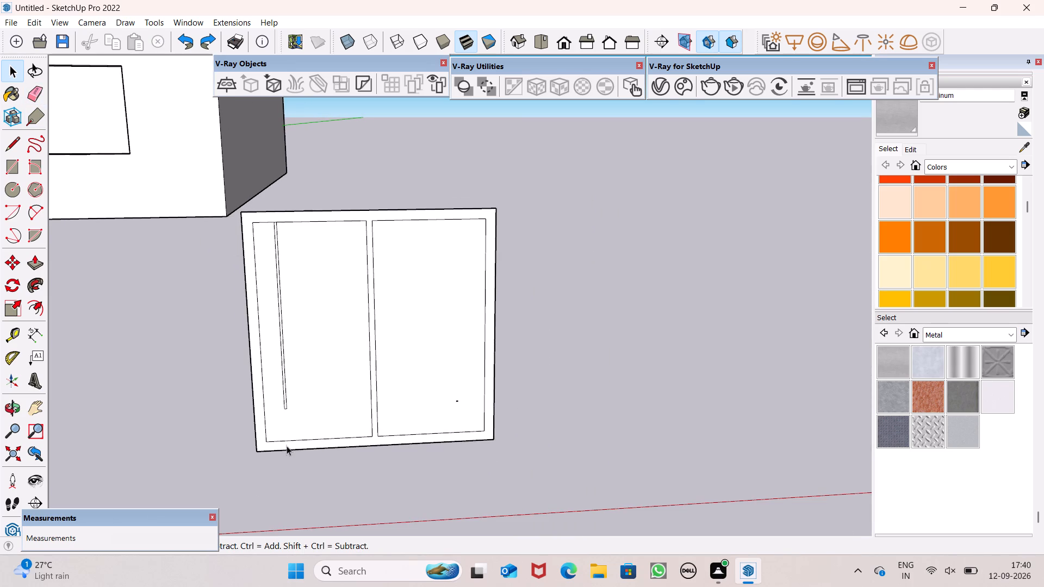
Draw a rectangle about 6 13/16" by 7/16" extending the left pane's strip down to the bottom frame edge.
{"action": "scroll", "coordinate": [287, 442], "scroll_direction": "up", "scroll_amount": 15}
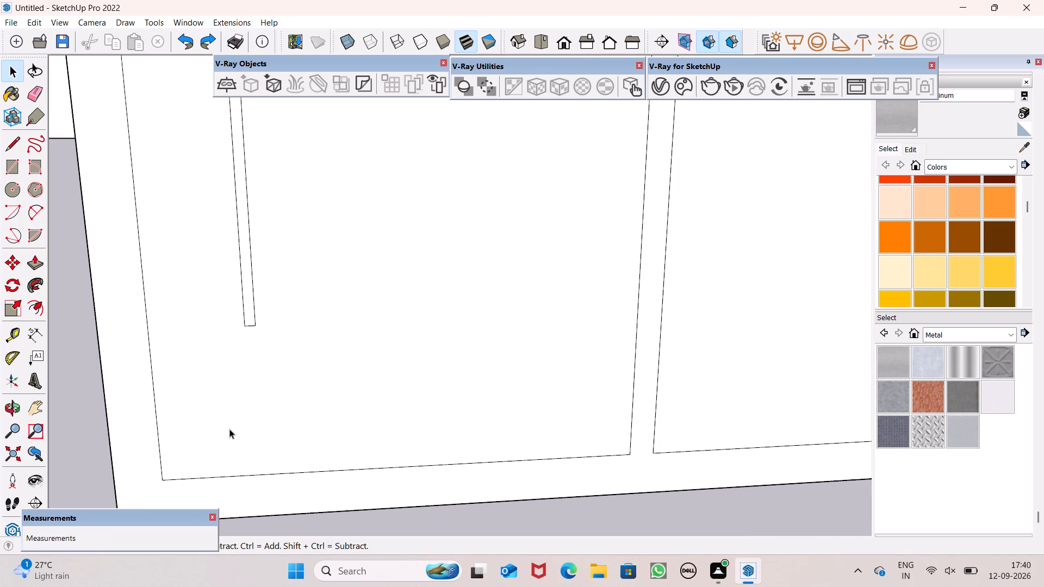
{"action": "left_click", "coordinate": [10, 143]}
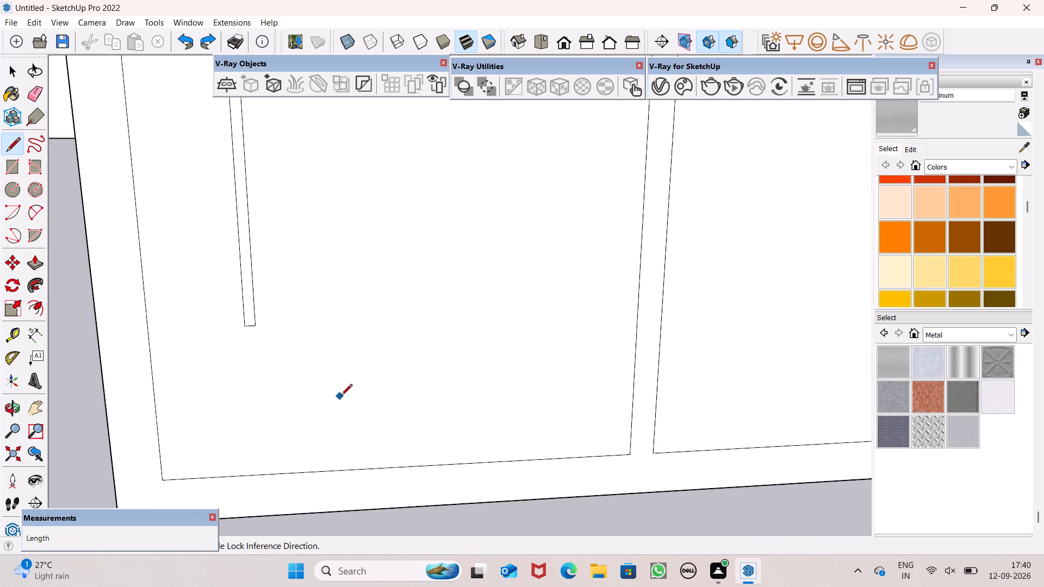
{"action": "scroll", "coordinate": [287, 517], "scroll_direction": "up", "scroll_amount": 6}
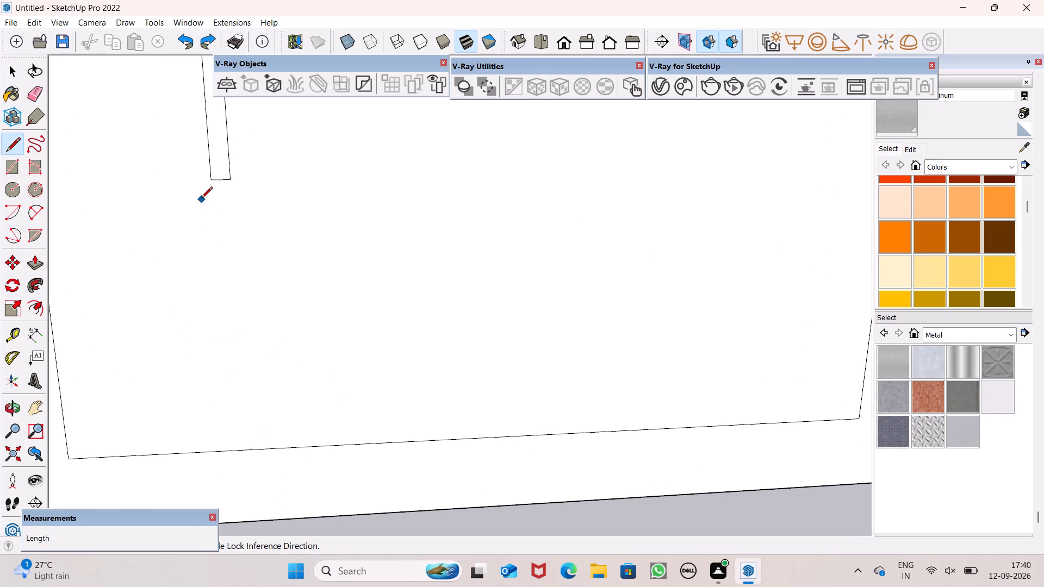
{"action": "left_click", "coordinate": [8, 164]}
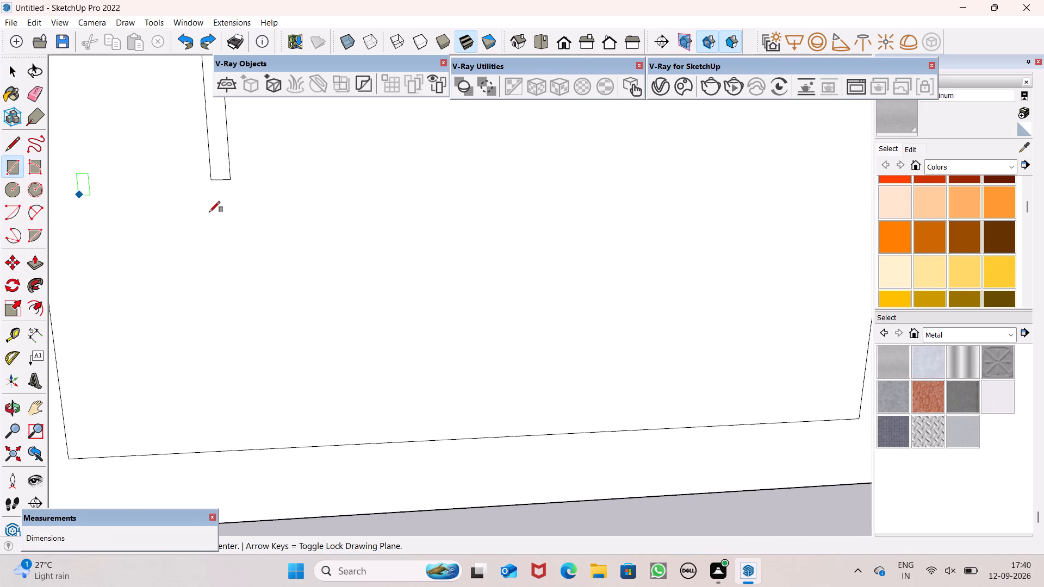
{"action": "left_click", "coordinate": [213, 181]}
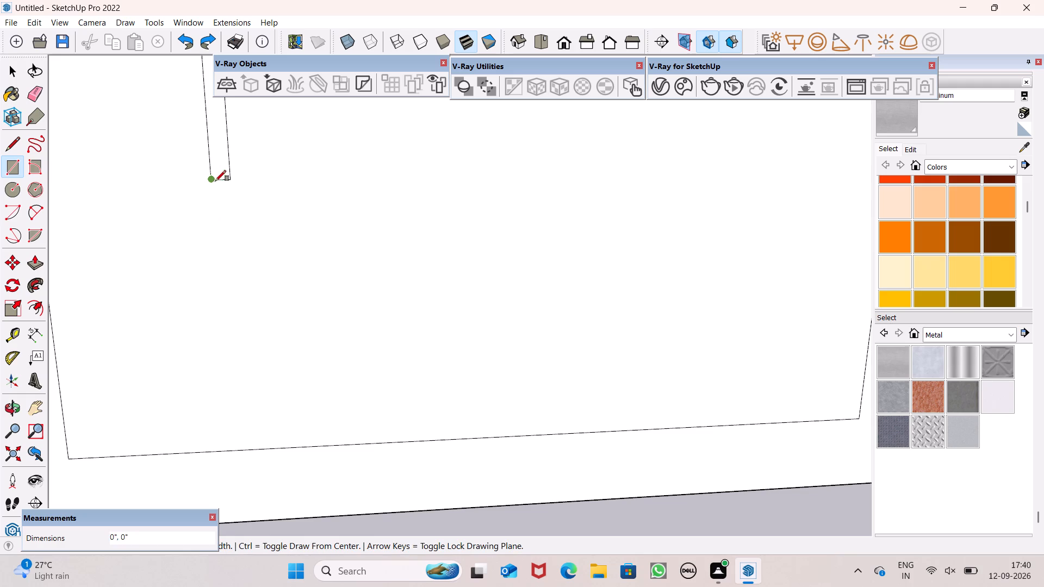
{"action": "left_click", "coordinate": [232, 180]}
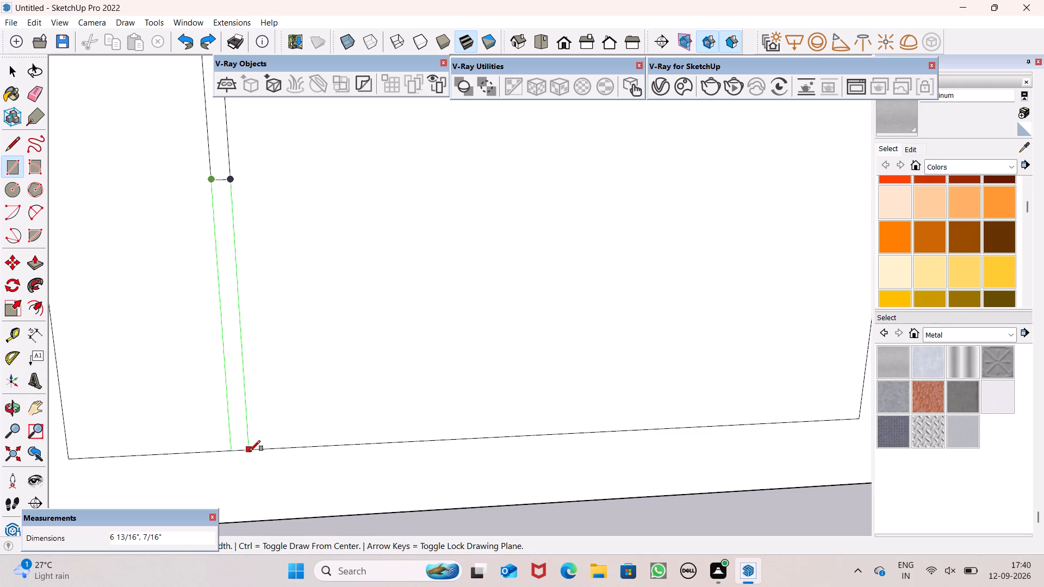
{"action": "left_click", "coordinate": [250, 451]}
{"action": "key", "text": "space"}
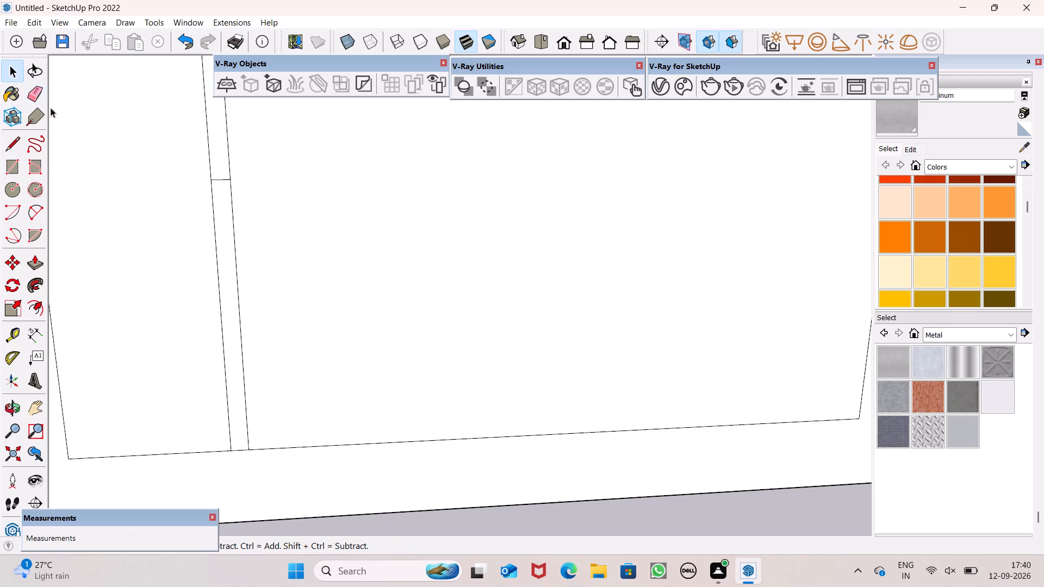
Erase the short edge separating the left pane's strip from its new lower extension.
{"action": "left_click", "coordinate": [36, 94]}
{"action": "scroll", "coordinate": [203, 193], "scroll_direction": "up", "scroll_amount": 6}
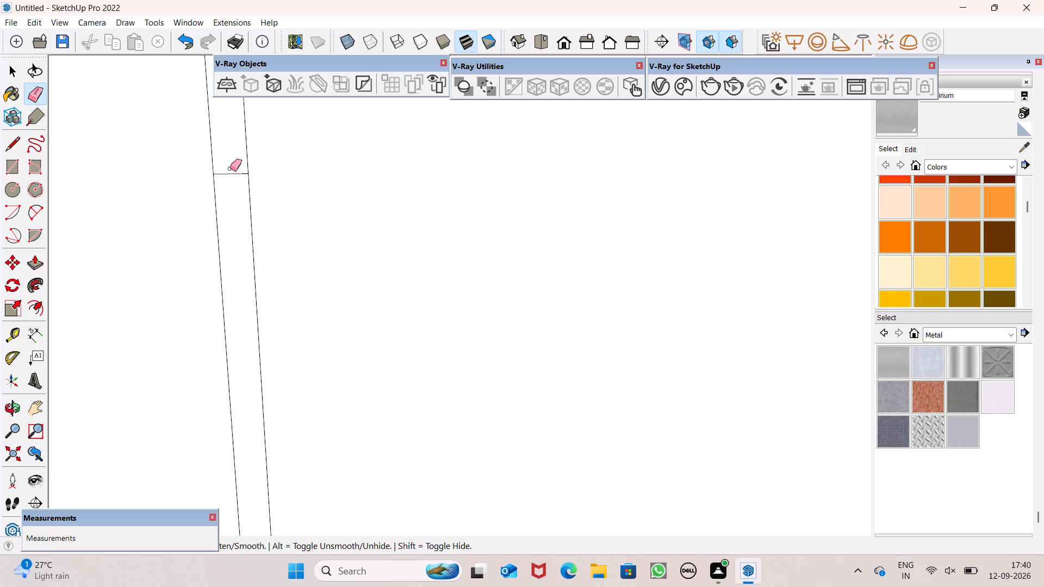
{"action": "left_click_drag", "start_coordinate": [232, 166], "coordinate": [232, 182]}
{"action": "key", "text": "space"}
{"action": "scroll", "coordinate": [268, 289], "scroll_direction": "down", "scroll_amount": 7}
{"action": "key", "text": "space"}
{"action": "scroll", "coordinate": [283, 289], "scroll_direction": "down", "scroll_amount": 8}
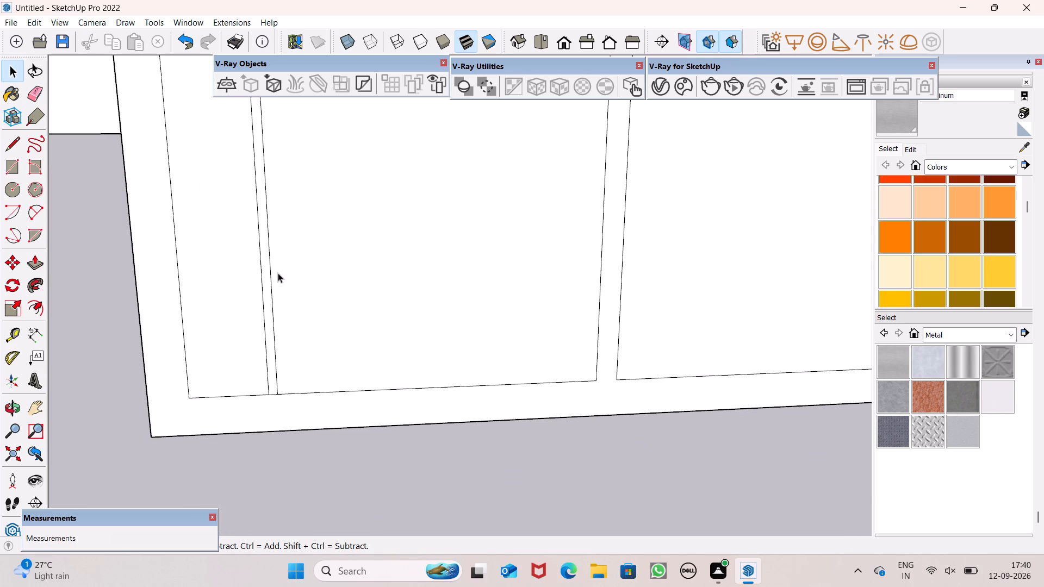
Select the full-height strip face with its edges and copy it about 7 9/16" sideways within the left pane.
{"action": "double_click", "coordinate": [264, 279]}
{"action": "left_click_drag", "start_coordinate": [139, 364], "coordinate": [140, 363]}
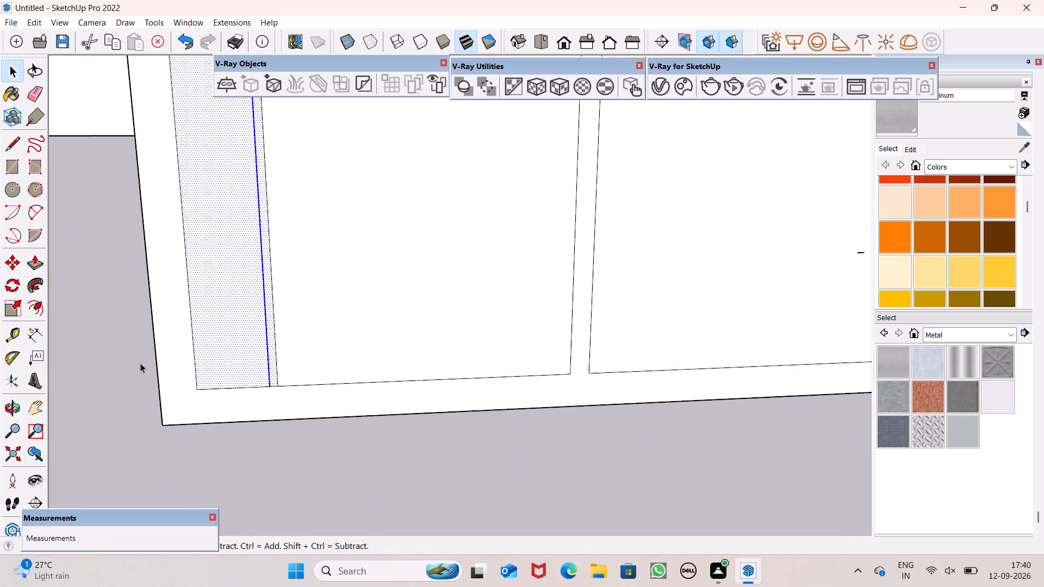
{"action": "left_click_drag", "start_coordinate": [140, 363], "coordinate": [152, 358]}
{"action": "double_click", "coordinate": [268, 309]}
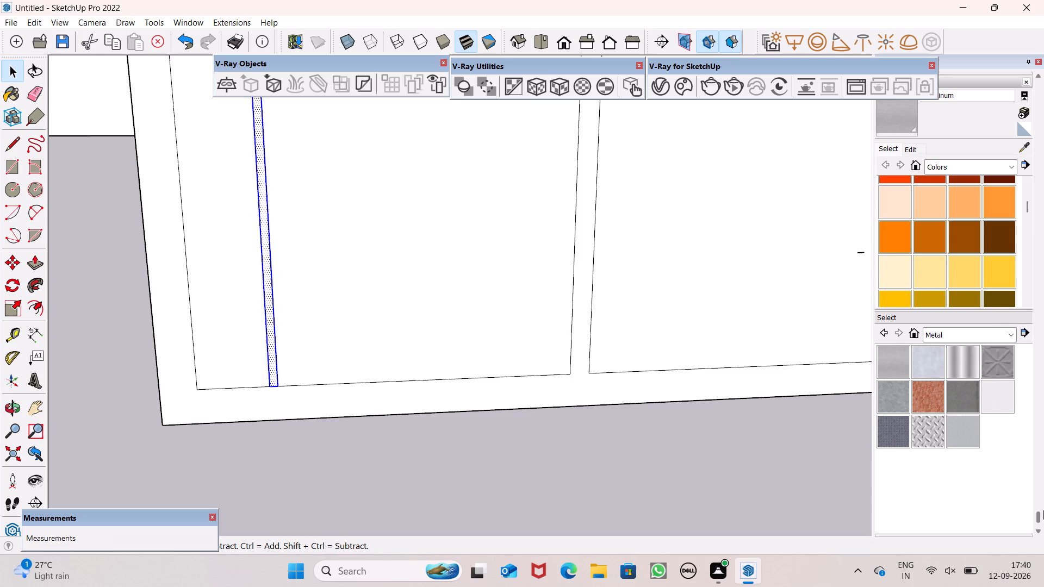
{"action": "scroll", "coordinate": [984, 351], "scroll_direction": "down", "scroll_amount": 1}
{"action": "scroll", "coordinate": [375, 301], "scroll_direction": "down", "scroll_amount": 7}
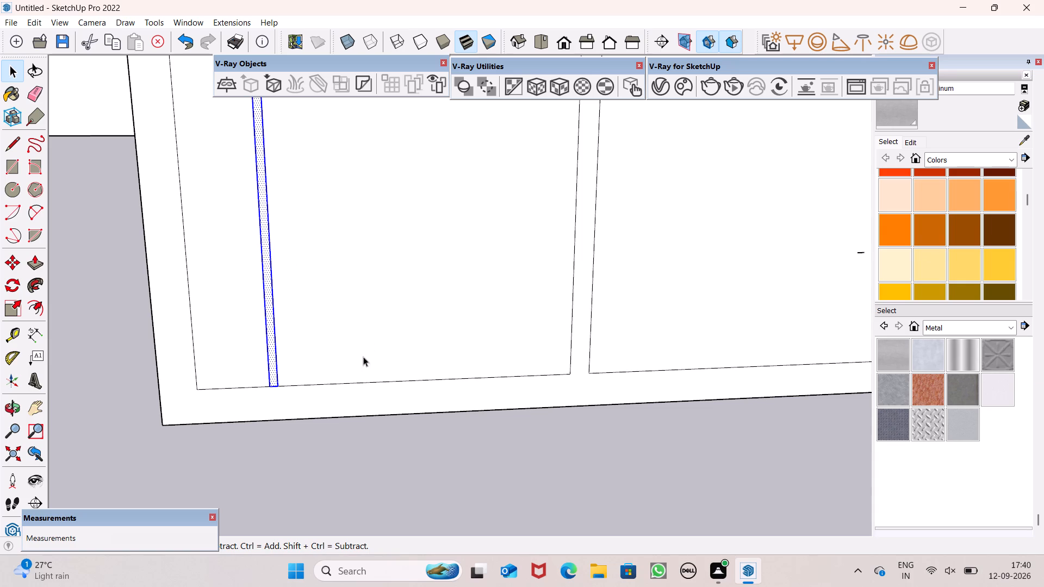
{"action": "scroll", "coordinate": [379, 321], "scroll_direction": "down", "scroll_amount": 13}
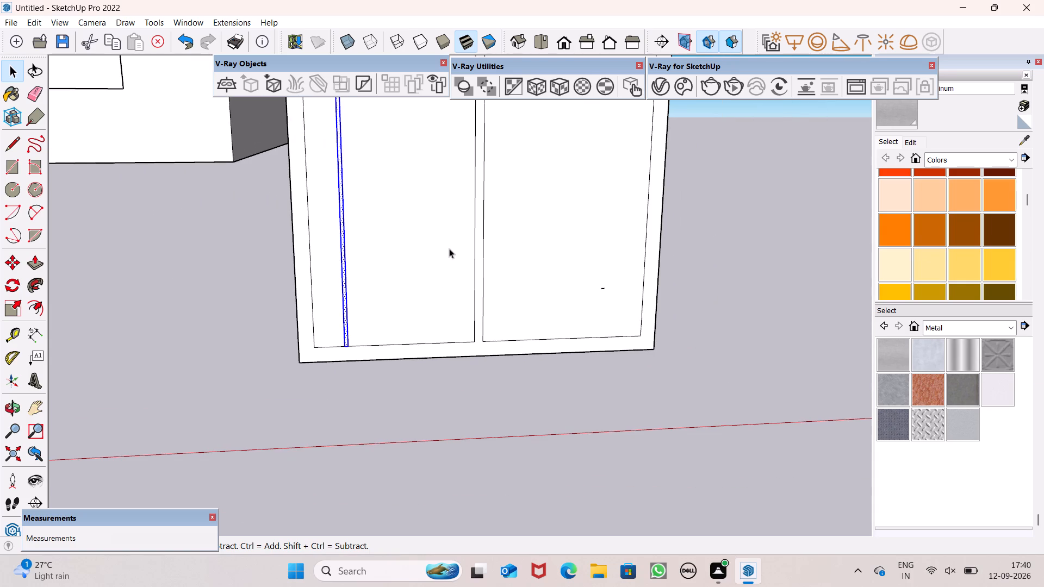
{"action": "scroll", "coordinate": [448, 258], "scroll_direction": "down", "scroll_amount": 7}
{"action": "scroll", "coordinate": [439, 147], "scroll_direction": "up", "scroll_amount": 6}
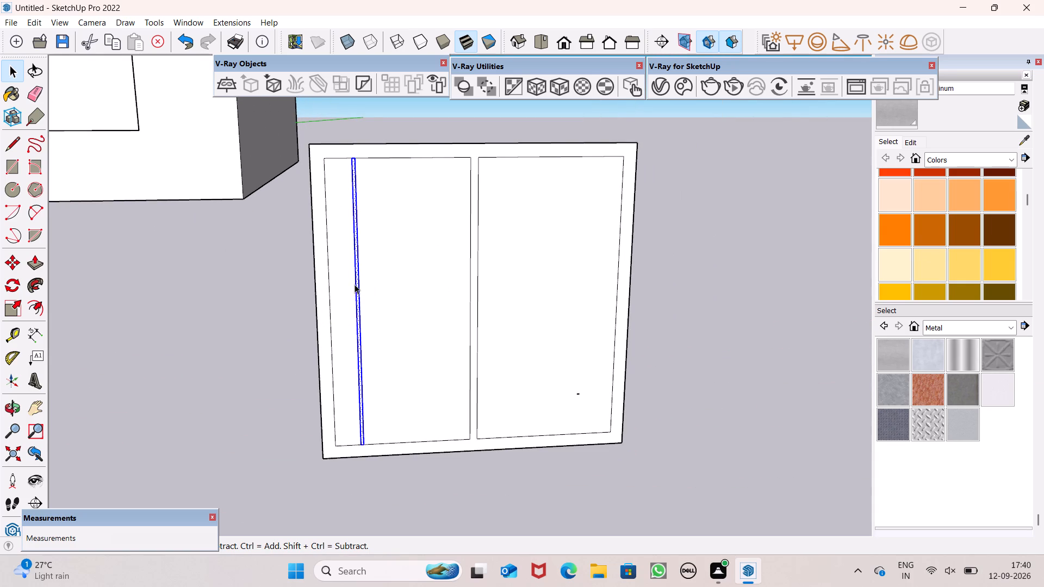
{"action": "key", "text": "m"}
{"action": "key", "text": "Return"}
{"action": "left_click_drag", "start_coordinate": [356, 291], "coordinate": [380, 294]}
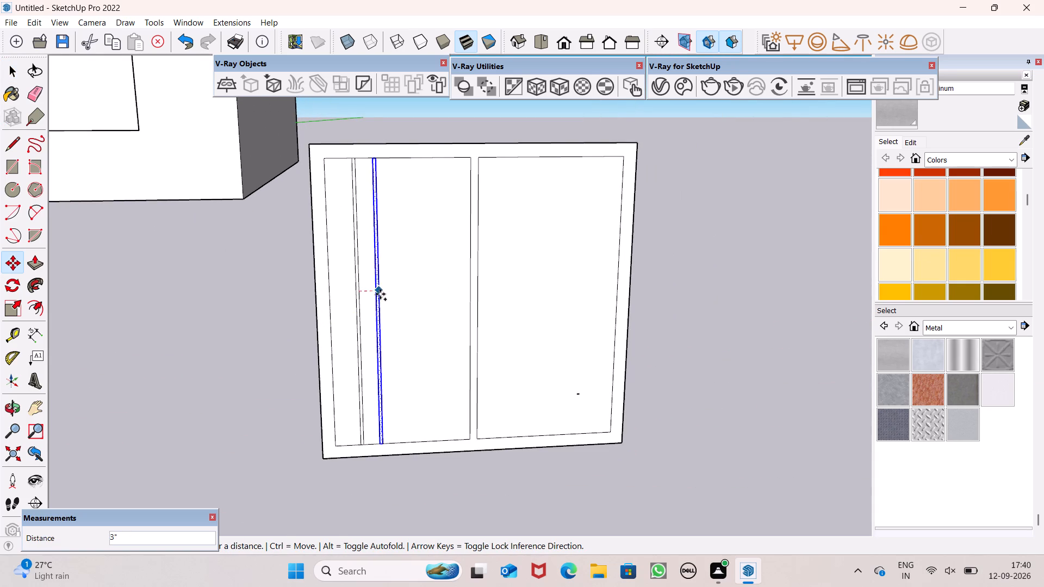
{"action": "left_click_drag", "start_coordinate": [380, 294], "coordinate": [410, 289]}
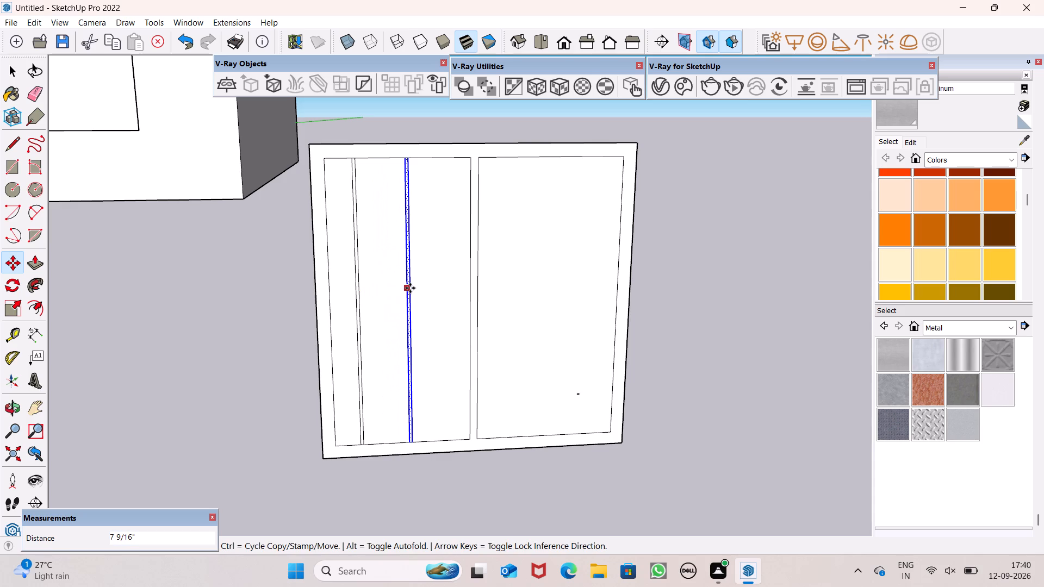
Copy the vertical strip across into the right pane twice, leaving two spaced strips there.
{"action": "left_click_drag", "start_coordinate": [411, 288], "coordinate": [523, 285]}
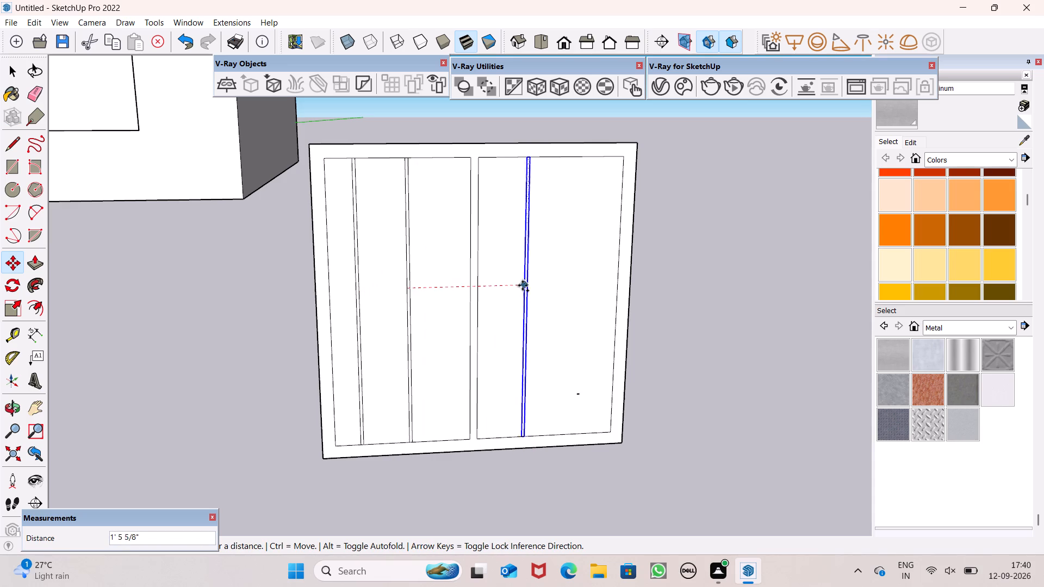
{"action": "left_click_drag", "start_coordinate": [523, 285], "coordinate": [513, 285]}
{"action": "left_click_drag", "start_coordinate": [513, 285], "coordinate": [527, 288]}
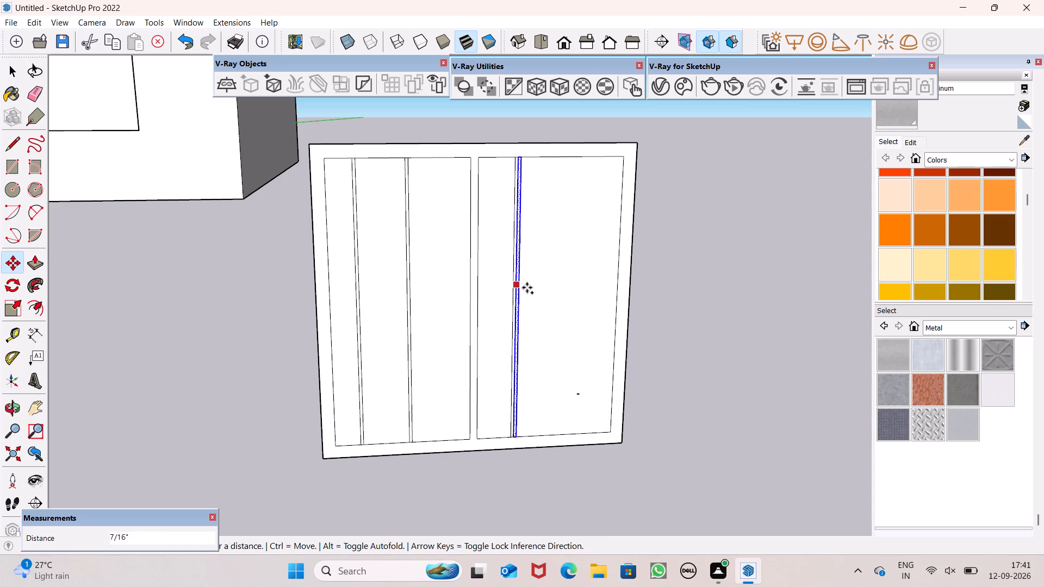
{"action": "left_click_drag", "start_coordinate": [527, 288], "coordinate": [568, 285]}
{"action": "key", "text": "space"}
{"action": "left_click", "coordinate": [711, 417]}
{"action": "scroll", "coordinate": [698, 376], "scroll_direction": "down", "scroll_amount": 2}
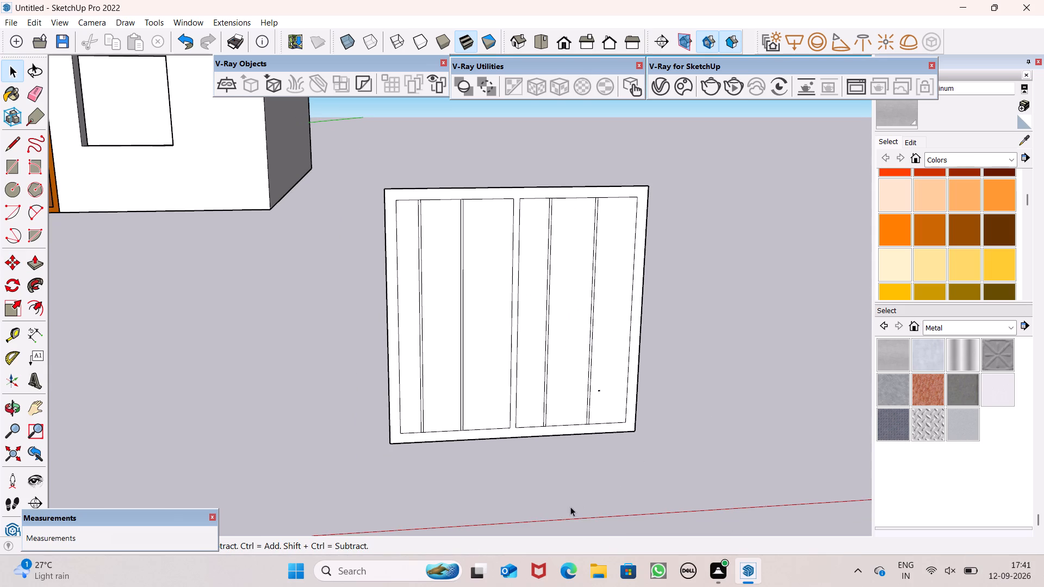
Push/Pull the window's outer frame face, including the centre mullion, to a depth of 9".
{"action": "scroll", "coordinate": [624, 447], "scroll_direction": "down", "scroll_amount": 6}
{"action": "middle_click_drag", "start_coordinate": [631, 460], "coordinate": [516, 487]}
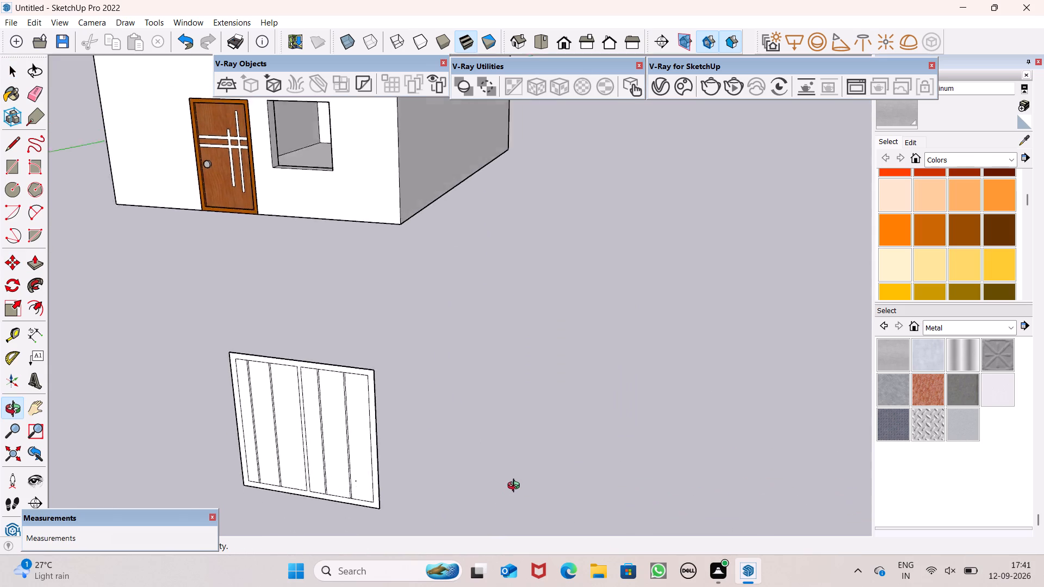
{"action": "middle_click_drag", "start_coordinate": [516, 487], "coordinate": [525, 463]}
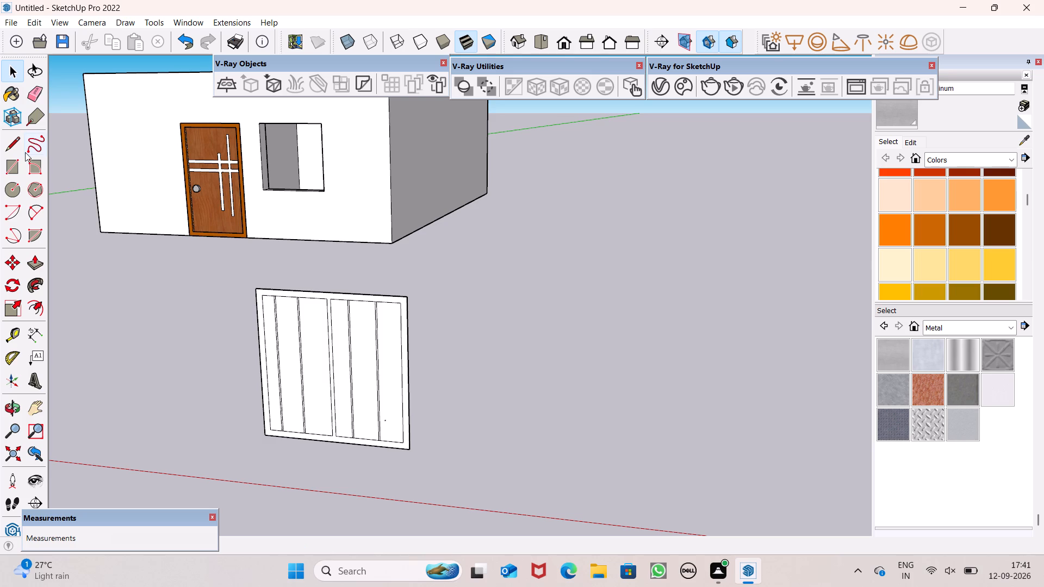
{"action": "left_click_drag", "start_coordinate": [31, 267], "coordinate": [43, 261]}
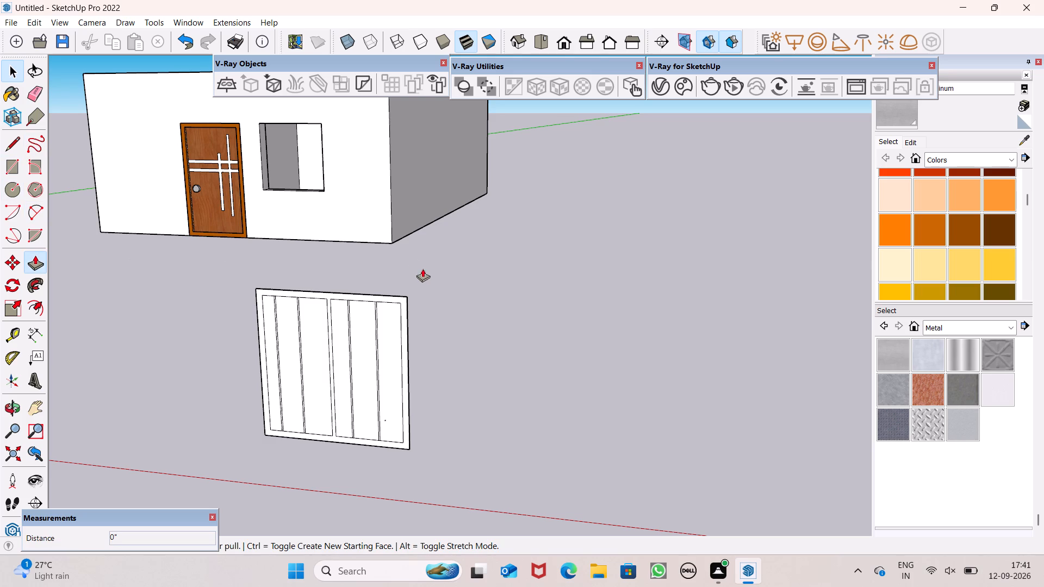
{"action": "scroll", "coordinate": [388, 425], "scroll_direction": "up", "scroll_amount": 7}
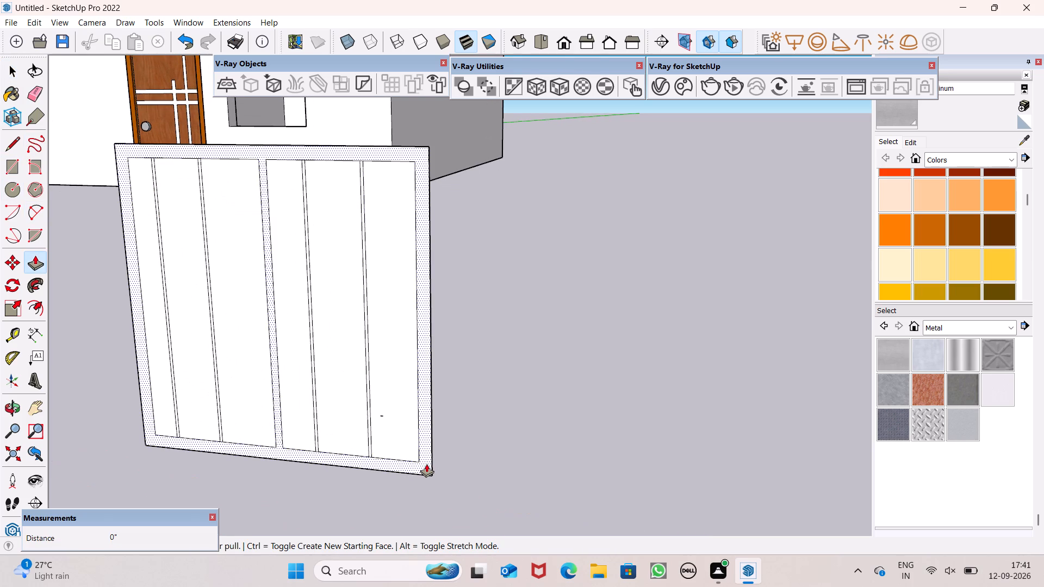
{"action": "left_click_drag", "start_coordinate": [425, 464], "coordinate": [447, 464]}
{"action": "type", "text": "9\""}
{"action": "key", "text": "Return"}
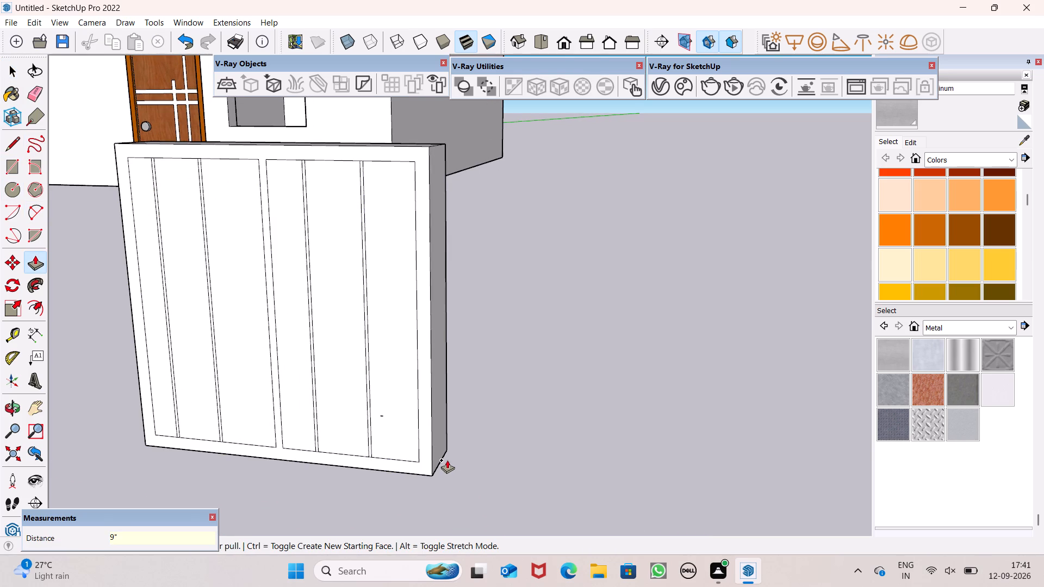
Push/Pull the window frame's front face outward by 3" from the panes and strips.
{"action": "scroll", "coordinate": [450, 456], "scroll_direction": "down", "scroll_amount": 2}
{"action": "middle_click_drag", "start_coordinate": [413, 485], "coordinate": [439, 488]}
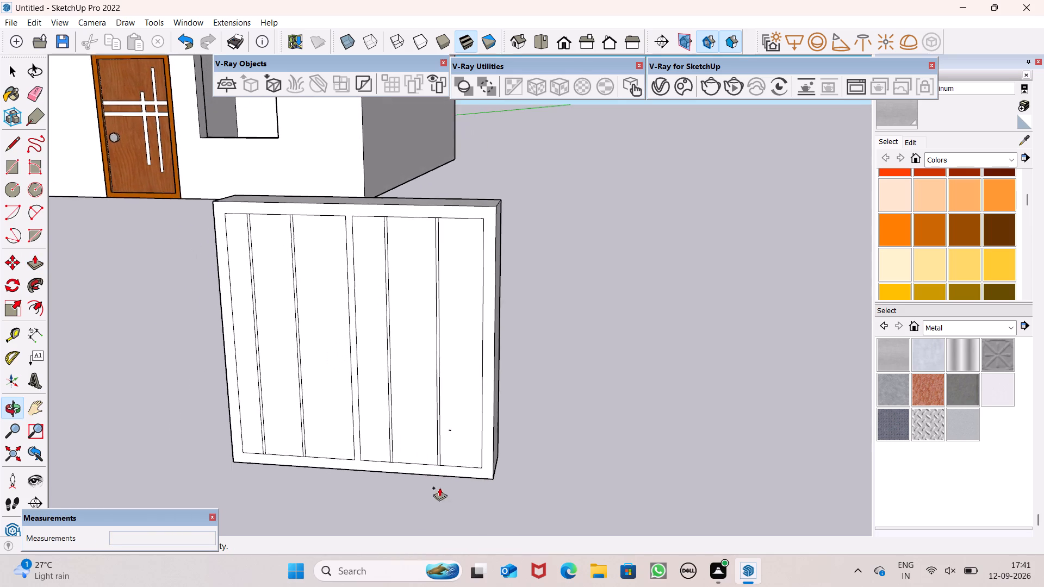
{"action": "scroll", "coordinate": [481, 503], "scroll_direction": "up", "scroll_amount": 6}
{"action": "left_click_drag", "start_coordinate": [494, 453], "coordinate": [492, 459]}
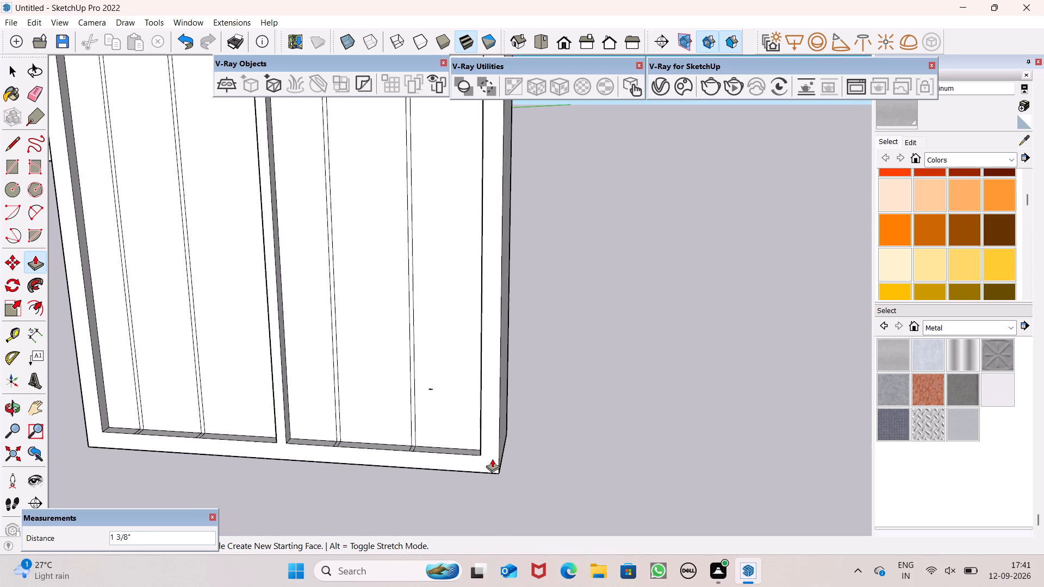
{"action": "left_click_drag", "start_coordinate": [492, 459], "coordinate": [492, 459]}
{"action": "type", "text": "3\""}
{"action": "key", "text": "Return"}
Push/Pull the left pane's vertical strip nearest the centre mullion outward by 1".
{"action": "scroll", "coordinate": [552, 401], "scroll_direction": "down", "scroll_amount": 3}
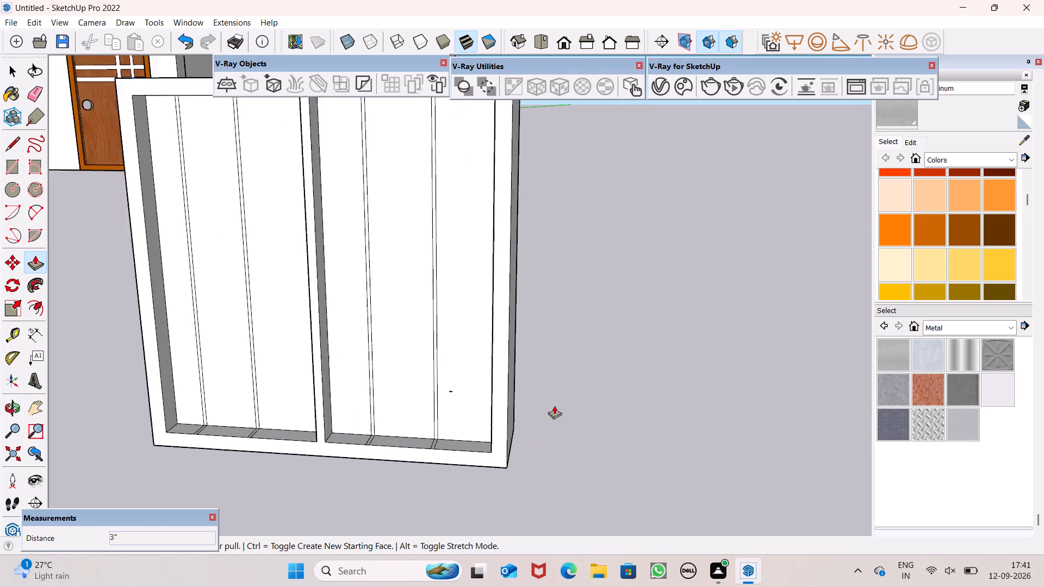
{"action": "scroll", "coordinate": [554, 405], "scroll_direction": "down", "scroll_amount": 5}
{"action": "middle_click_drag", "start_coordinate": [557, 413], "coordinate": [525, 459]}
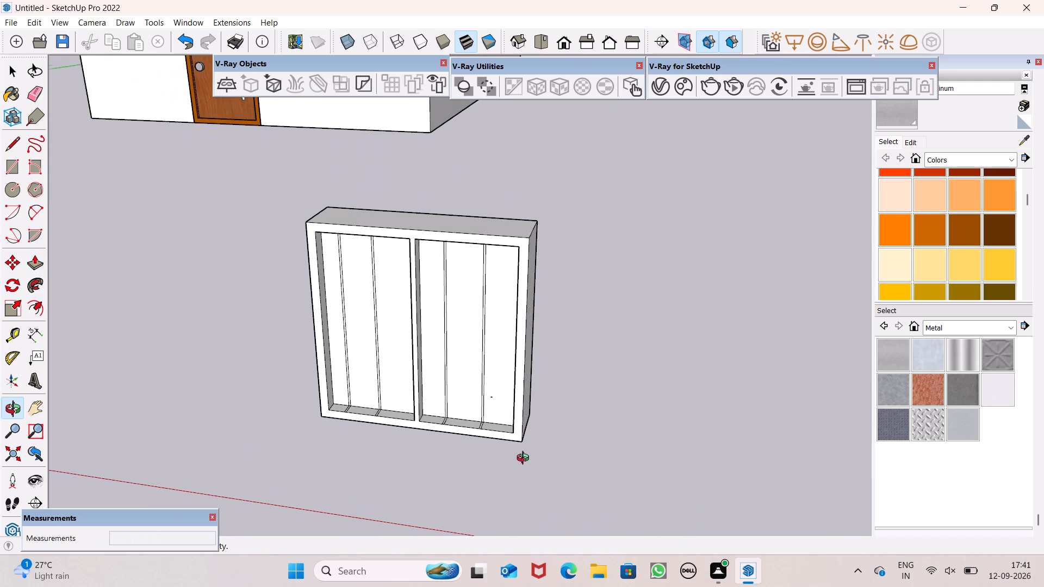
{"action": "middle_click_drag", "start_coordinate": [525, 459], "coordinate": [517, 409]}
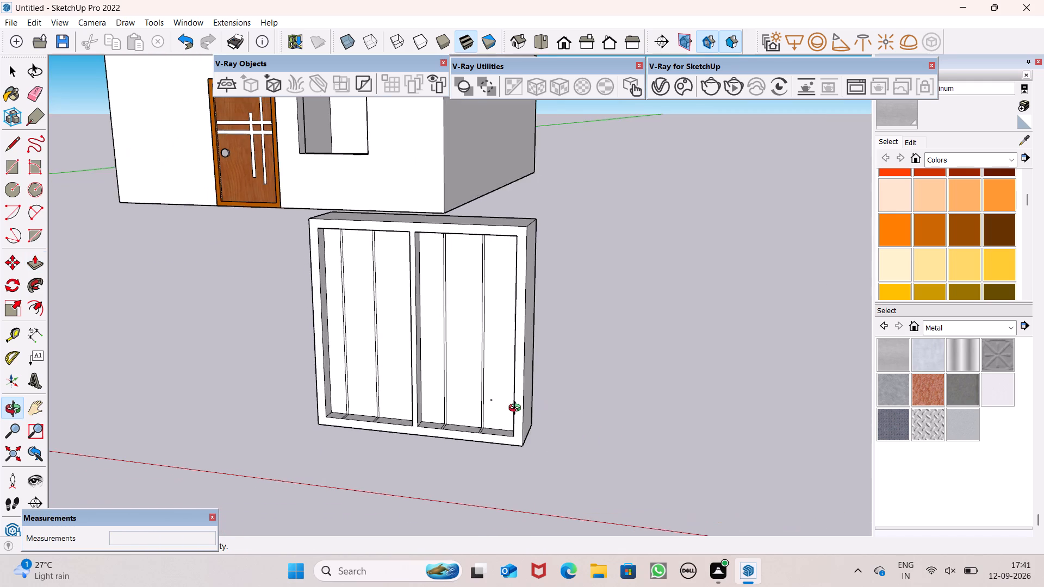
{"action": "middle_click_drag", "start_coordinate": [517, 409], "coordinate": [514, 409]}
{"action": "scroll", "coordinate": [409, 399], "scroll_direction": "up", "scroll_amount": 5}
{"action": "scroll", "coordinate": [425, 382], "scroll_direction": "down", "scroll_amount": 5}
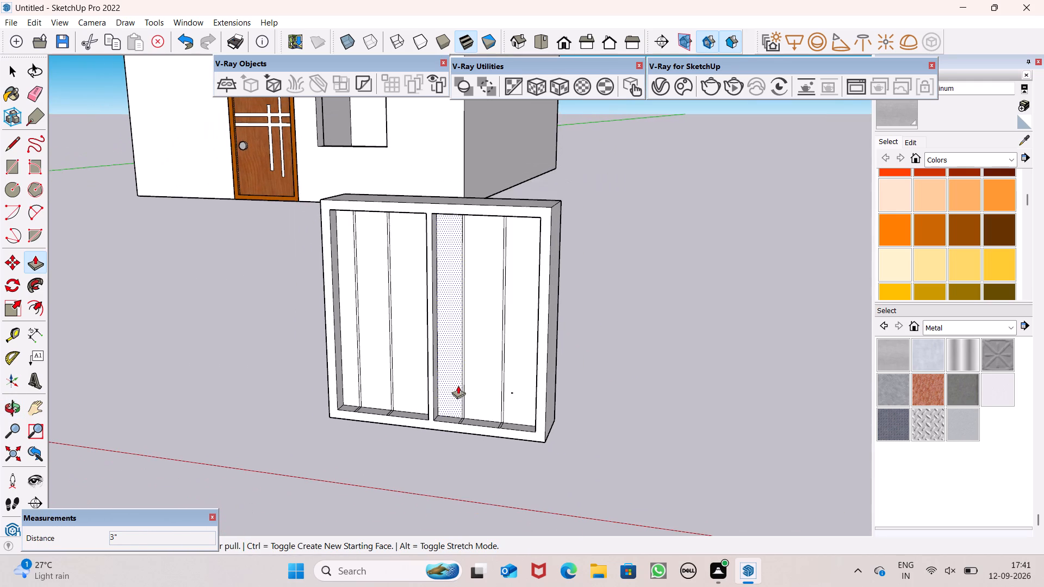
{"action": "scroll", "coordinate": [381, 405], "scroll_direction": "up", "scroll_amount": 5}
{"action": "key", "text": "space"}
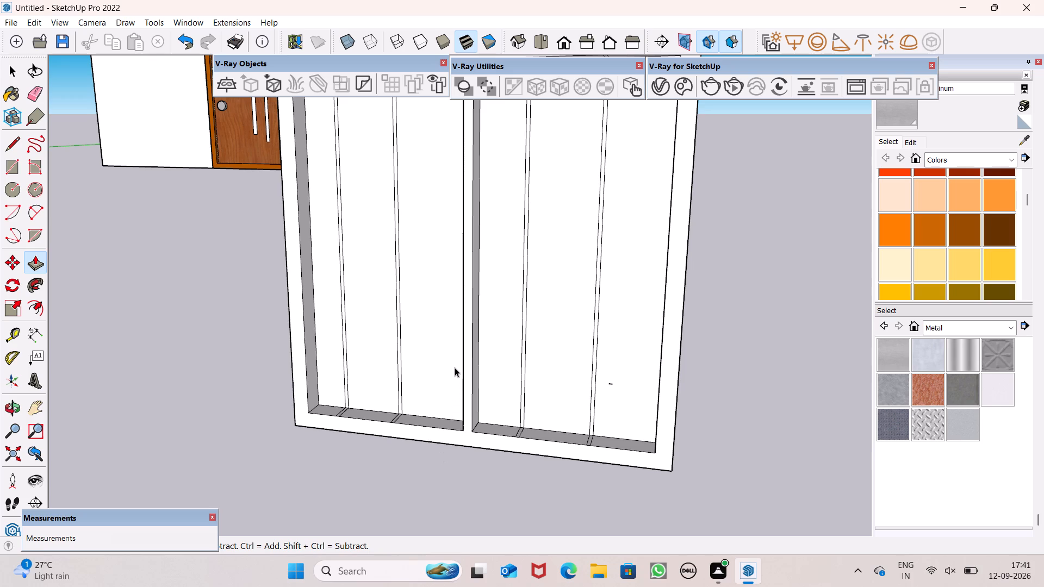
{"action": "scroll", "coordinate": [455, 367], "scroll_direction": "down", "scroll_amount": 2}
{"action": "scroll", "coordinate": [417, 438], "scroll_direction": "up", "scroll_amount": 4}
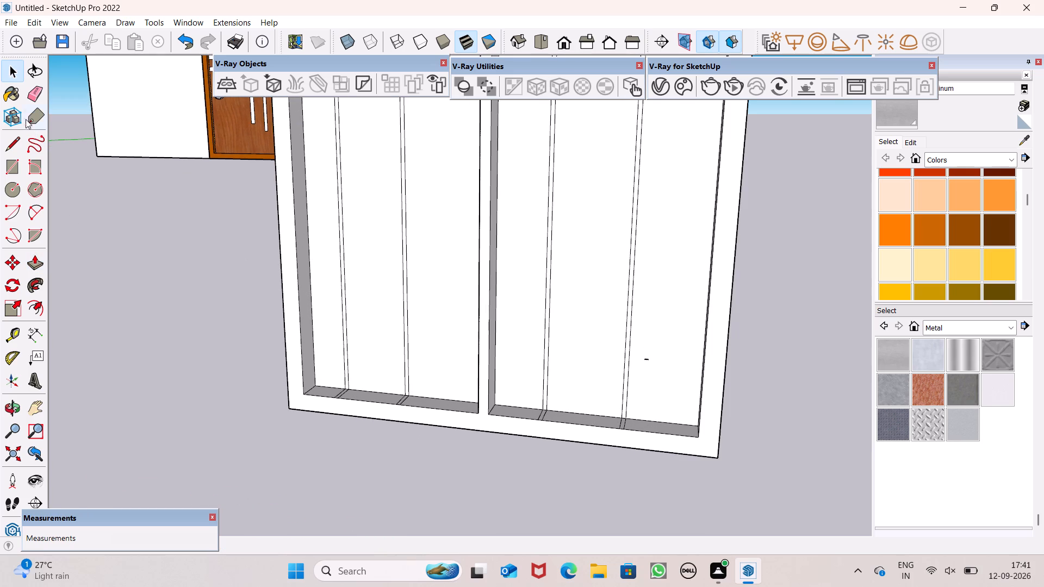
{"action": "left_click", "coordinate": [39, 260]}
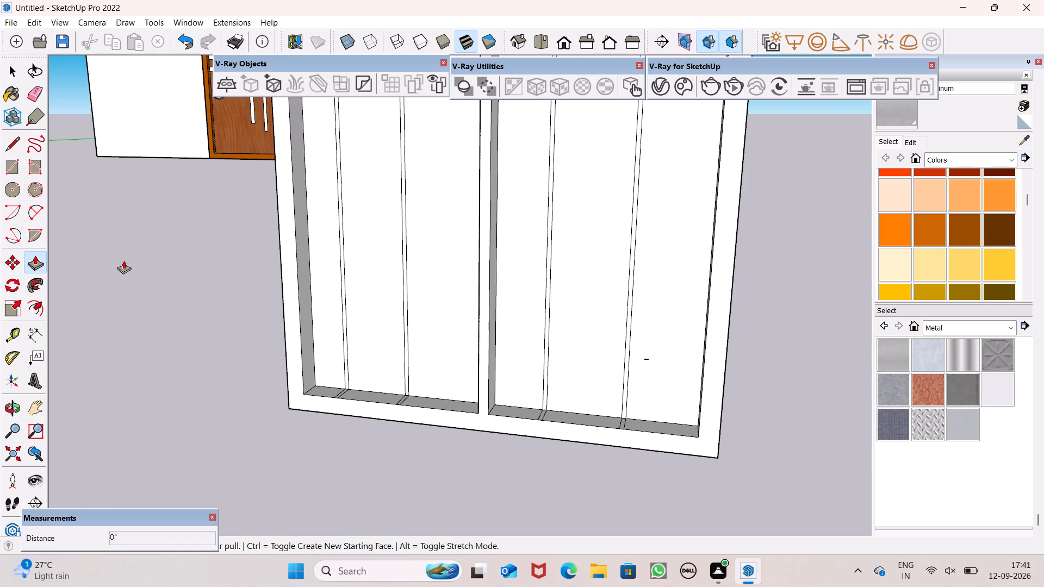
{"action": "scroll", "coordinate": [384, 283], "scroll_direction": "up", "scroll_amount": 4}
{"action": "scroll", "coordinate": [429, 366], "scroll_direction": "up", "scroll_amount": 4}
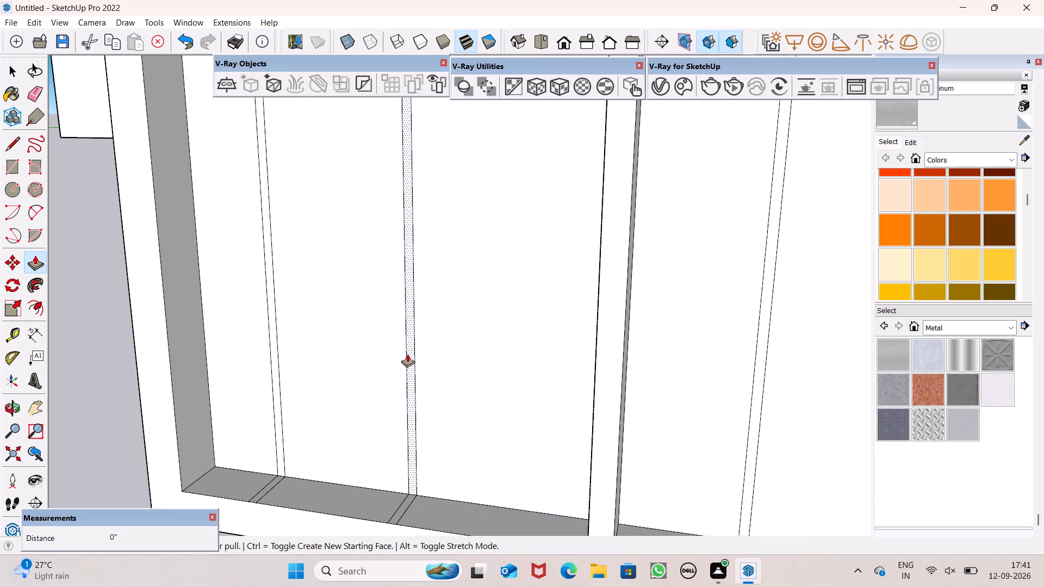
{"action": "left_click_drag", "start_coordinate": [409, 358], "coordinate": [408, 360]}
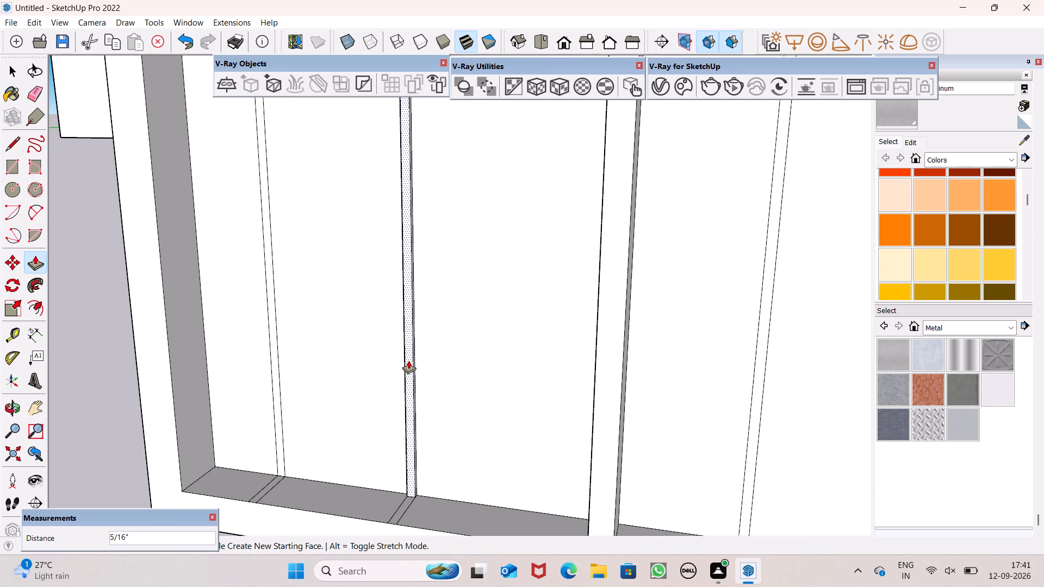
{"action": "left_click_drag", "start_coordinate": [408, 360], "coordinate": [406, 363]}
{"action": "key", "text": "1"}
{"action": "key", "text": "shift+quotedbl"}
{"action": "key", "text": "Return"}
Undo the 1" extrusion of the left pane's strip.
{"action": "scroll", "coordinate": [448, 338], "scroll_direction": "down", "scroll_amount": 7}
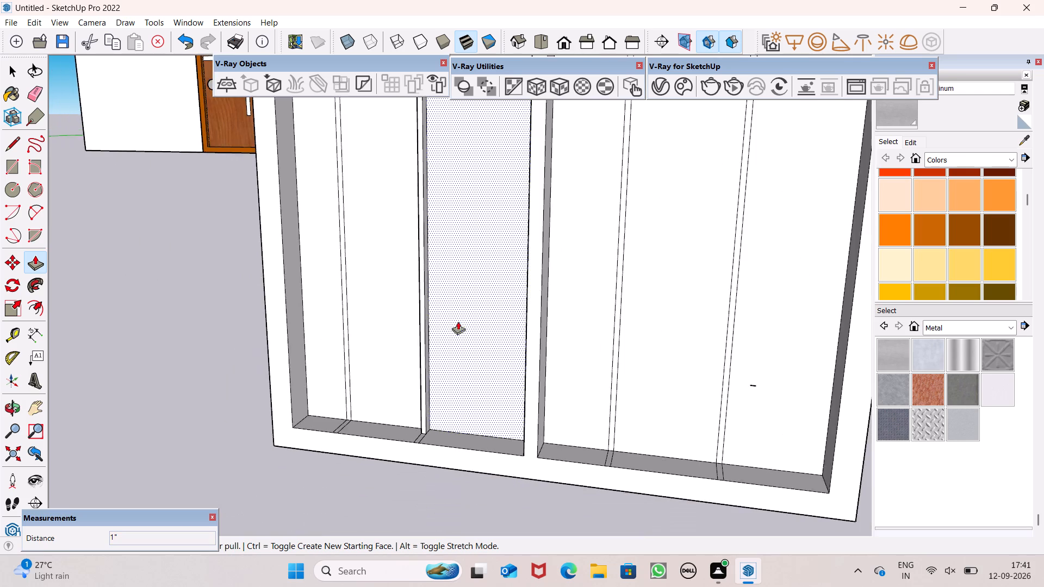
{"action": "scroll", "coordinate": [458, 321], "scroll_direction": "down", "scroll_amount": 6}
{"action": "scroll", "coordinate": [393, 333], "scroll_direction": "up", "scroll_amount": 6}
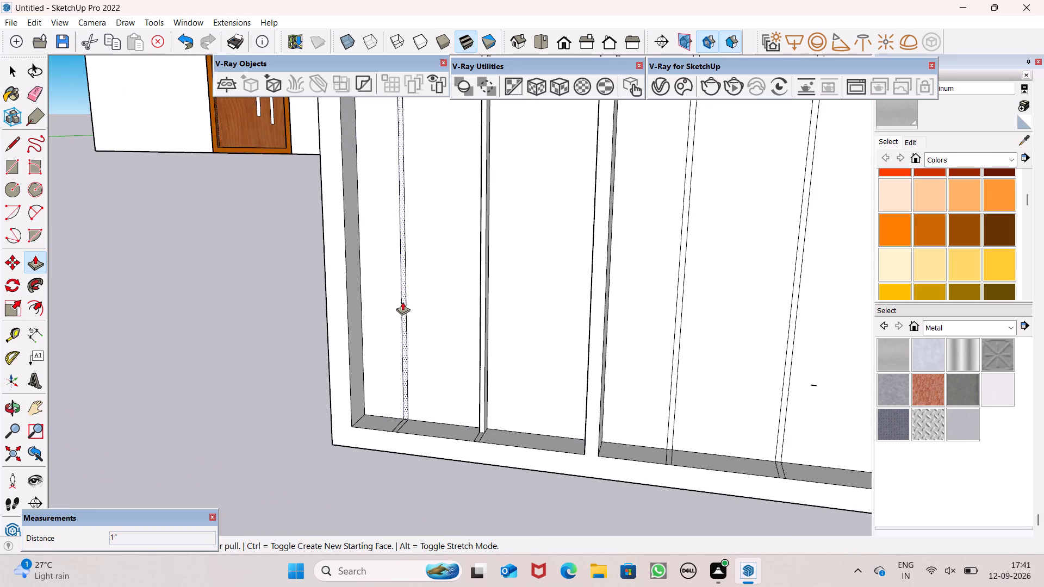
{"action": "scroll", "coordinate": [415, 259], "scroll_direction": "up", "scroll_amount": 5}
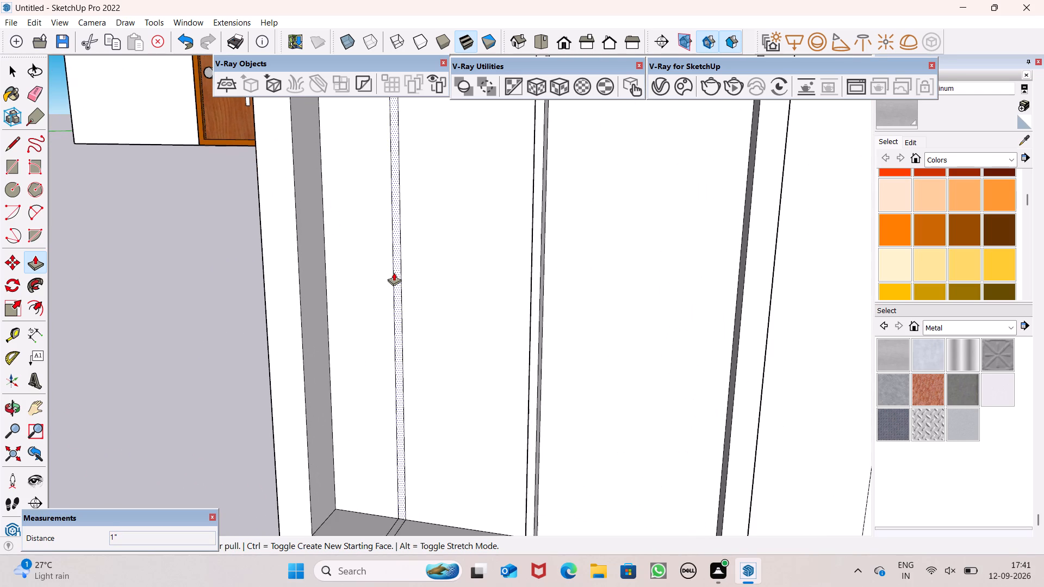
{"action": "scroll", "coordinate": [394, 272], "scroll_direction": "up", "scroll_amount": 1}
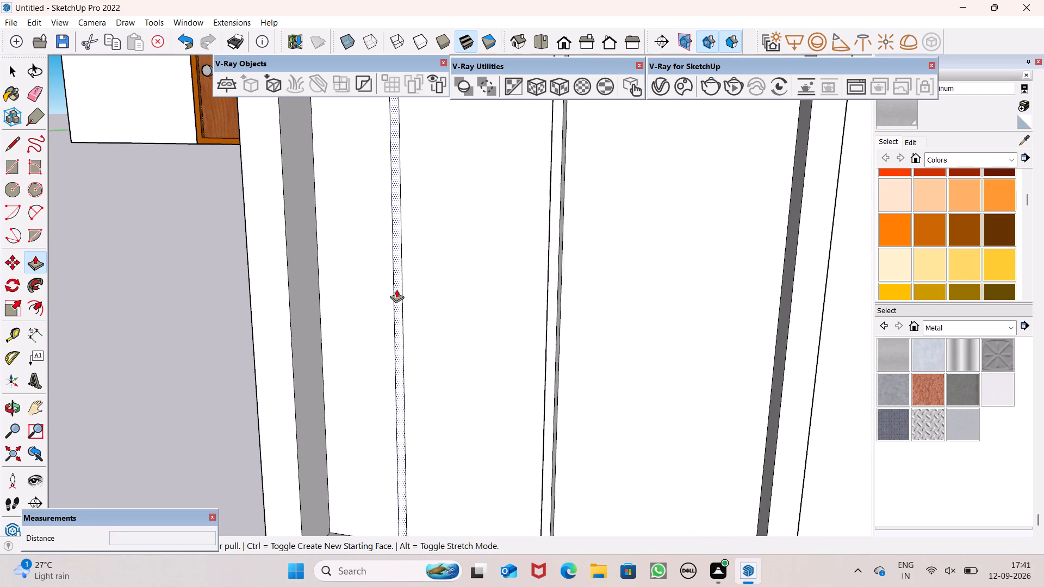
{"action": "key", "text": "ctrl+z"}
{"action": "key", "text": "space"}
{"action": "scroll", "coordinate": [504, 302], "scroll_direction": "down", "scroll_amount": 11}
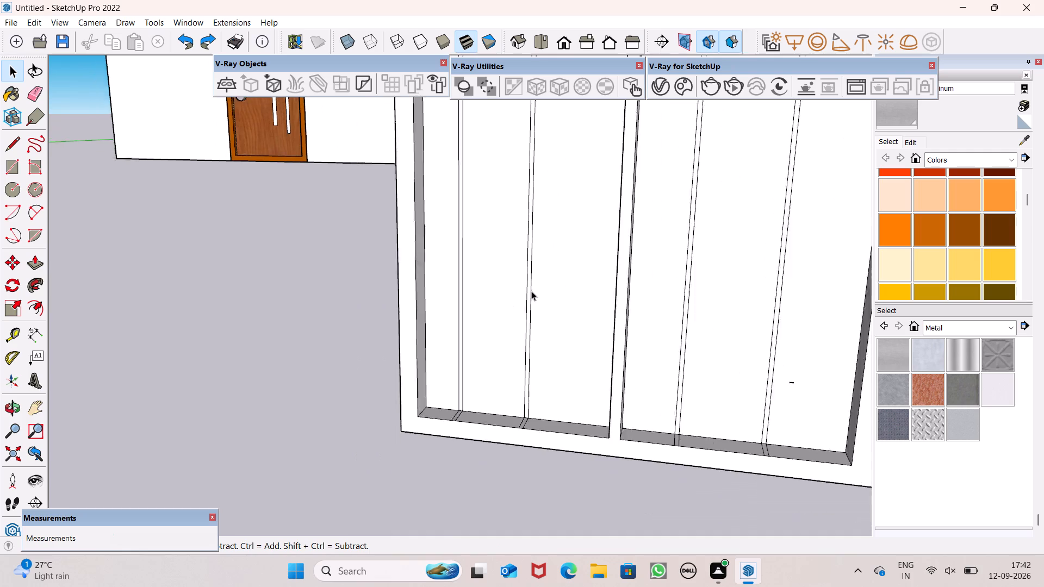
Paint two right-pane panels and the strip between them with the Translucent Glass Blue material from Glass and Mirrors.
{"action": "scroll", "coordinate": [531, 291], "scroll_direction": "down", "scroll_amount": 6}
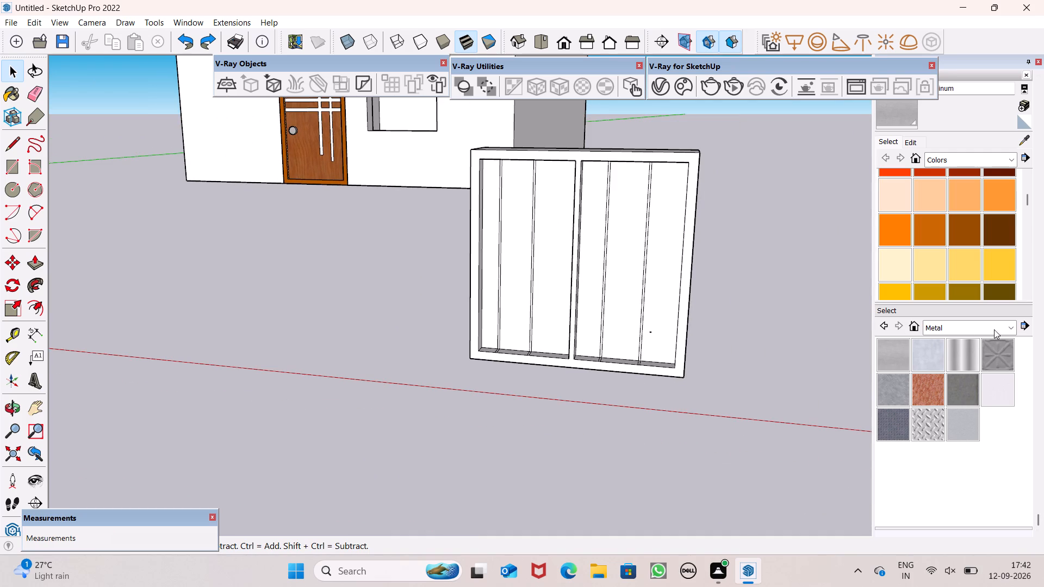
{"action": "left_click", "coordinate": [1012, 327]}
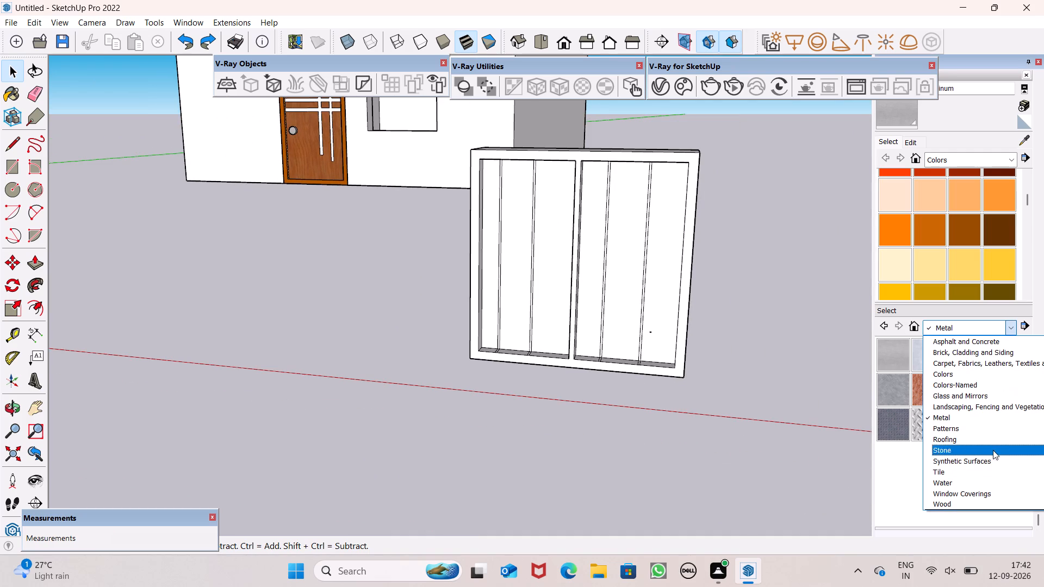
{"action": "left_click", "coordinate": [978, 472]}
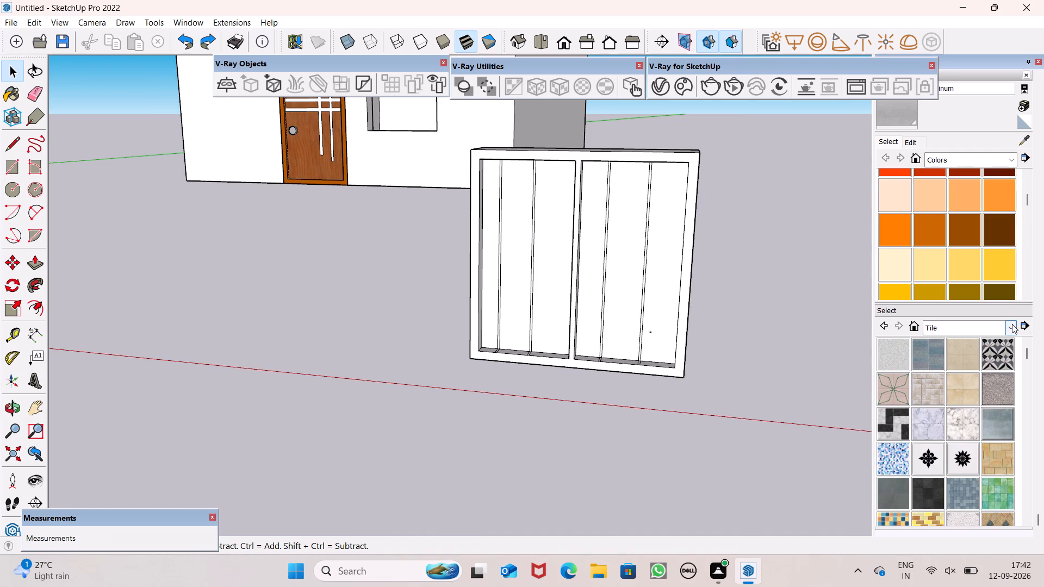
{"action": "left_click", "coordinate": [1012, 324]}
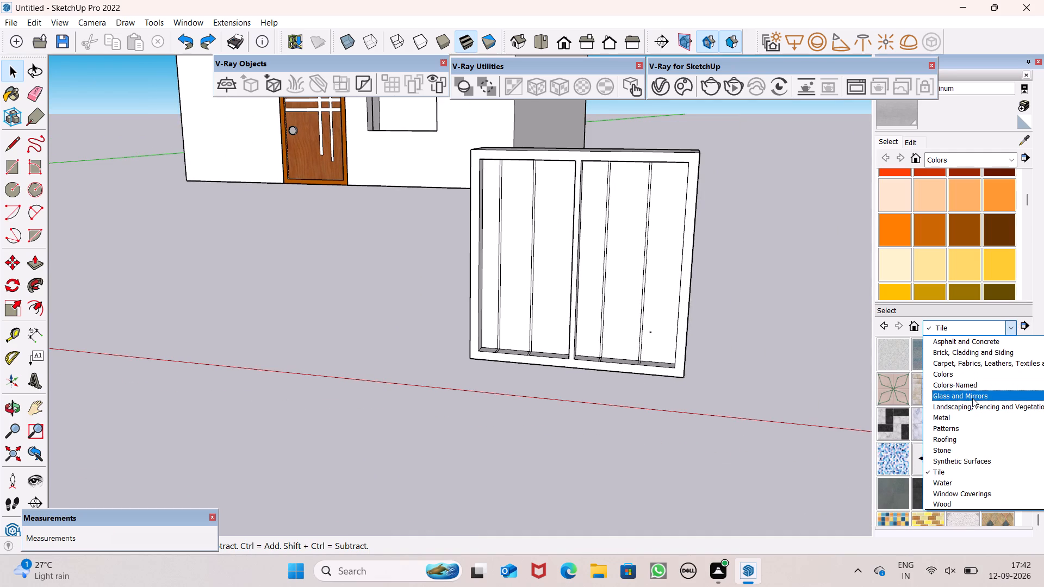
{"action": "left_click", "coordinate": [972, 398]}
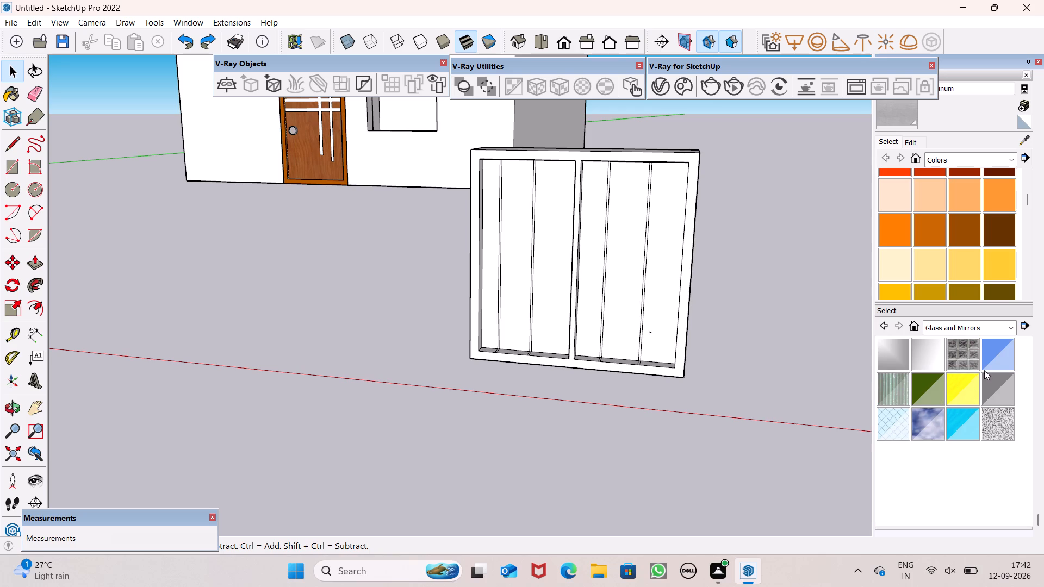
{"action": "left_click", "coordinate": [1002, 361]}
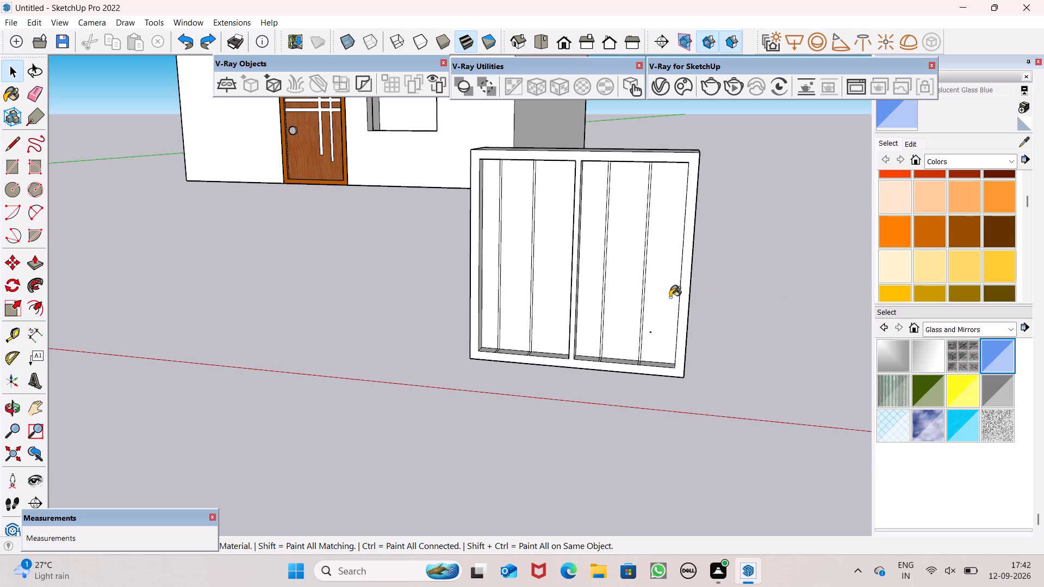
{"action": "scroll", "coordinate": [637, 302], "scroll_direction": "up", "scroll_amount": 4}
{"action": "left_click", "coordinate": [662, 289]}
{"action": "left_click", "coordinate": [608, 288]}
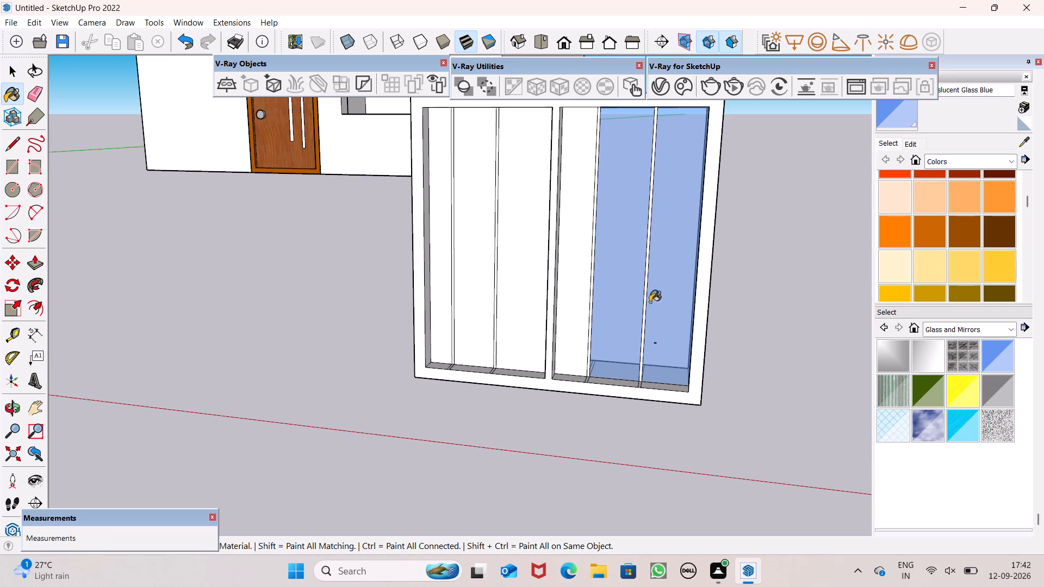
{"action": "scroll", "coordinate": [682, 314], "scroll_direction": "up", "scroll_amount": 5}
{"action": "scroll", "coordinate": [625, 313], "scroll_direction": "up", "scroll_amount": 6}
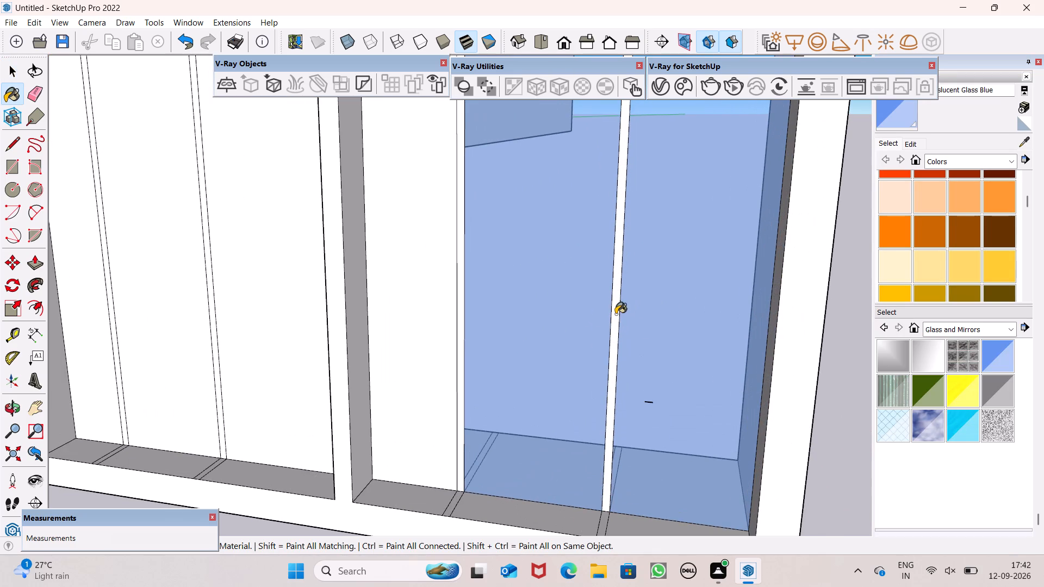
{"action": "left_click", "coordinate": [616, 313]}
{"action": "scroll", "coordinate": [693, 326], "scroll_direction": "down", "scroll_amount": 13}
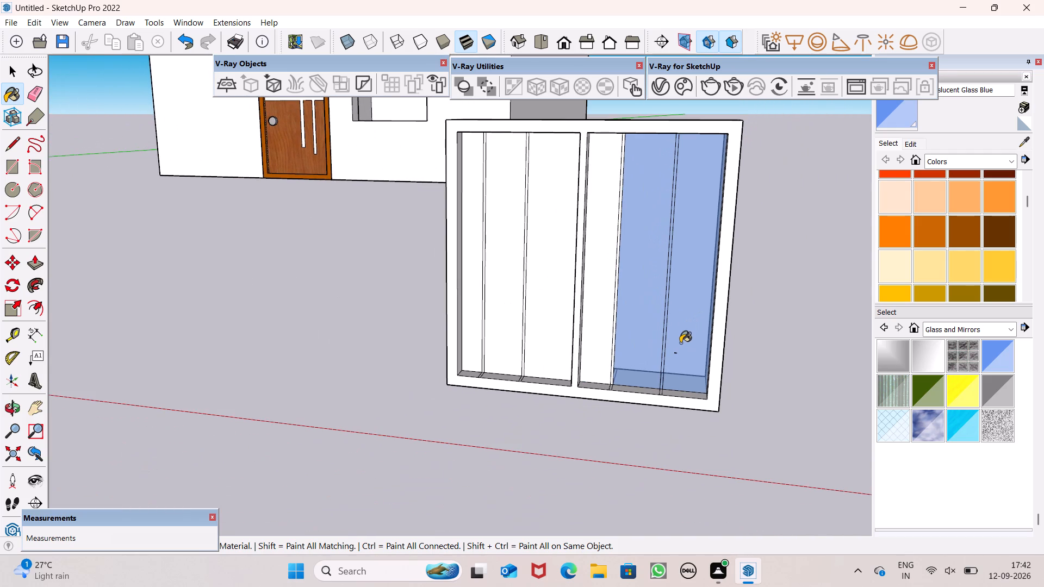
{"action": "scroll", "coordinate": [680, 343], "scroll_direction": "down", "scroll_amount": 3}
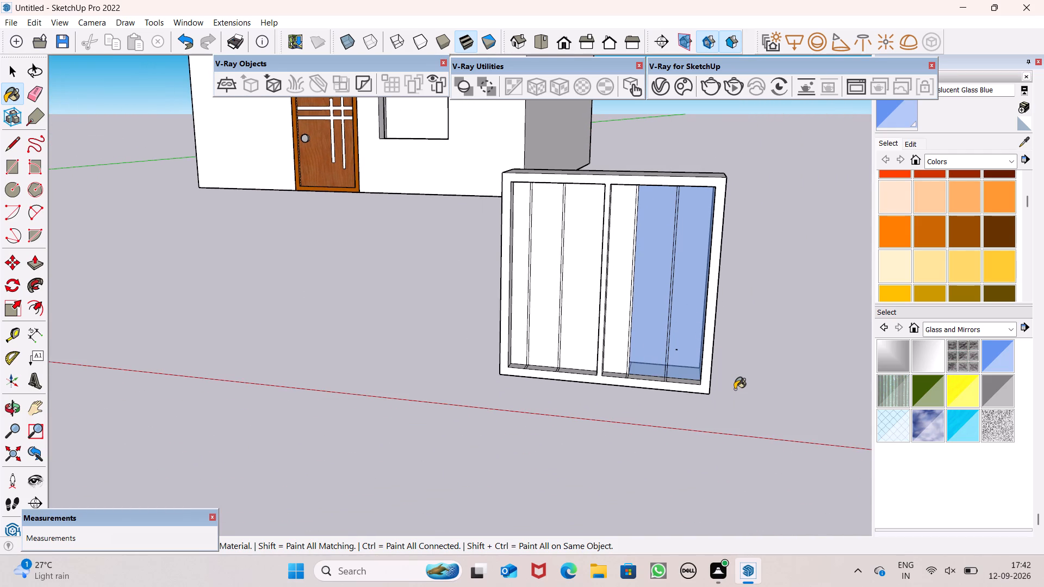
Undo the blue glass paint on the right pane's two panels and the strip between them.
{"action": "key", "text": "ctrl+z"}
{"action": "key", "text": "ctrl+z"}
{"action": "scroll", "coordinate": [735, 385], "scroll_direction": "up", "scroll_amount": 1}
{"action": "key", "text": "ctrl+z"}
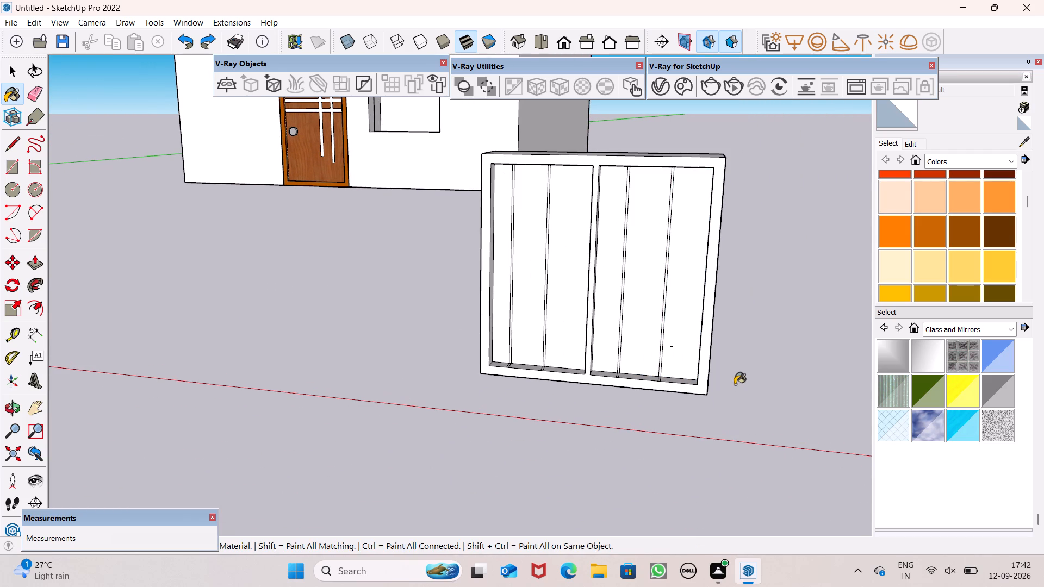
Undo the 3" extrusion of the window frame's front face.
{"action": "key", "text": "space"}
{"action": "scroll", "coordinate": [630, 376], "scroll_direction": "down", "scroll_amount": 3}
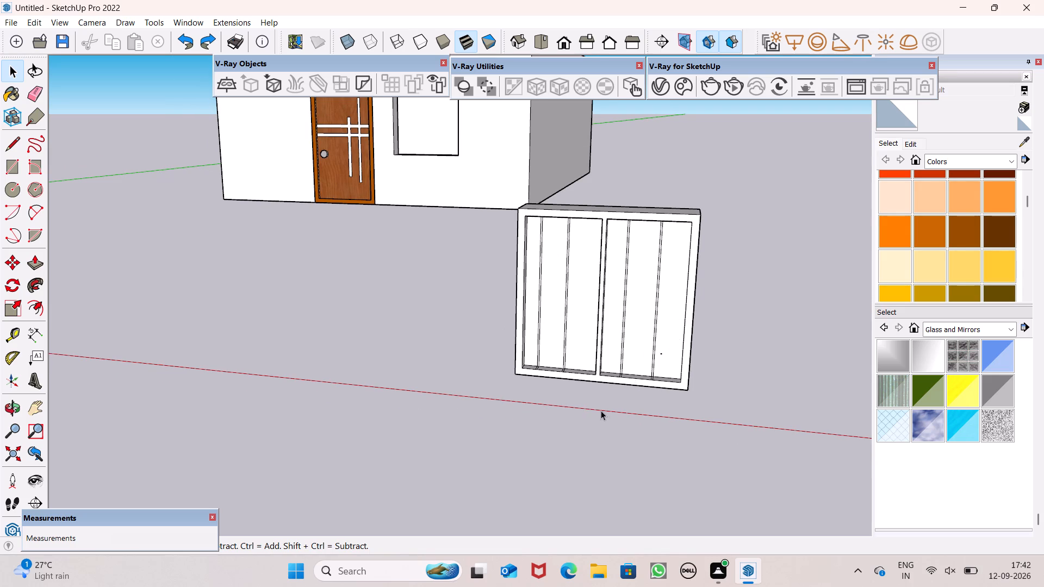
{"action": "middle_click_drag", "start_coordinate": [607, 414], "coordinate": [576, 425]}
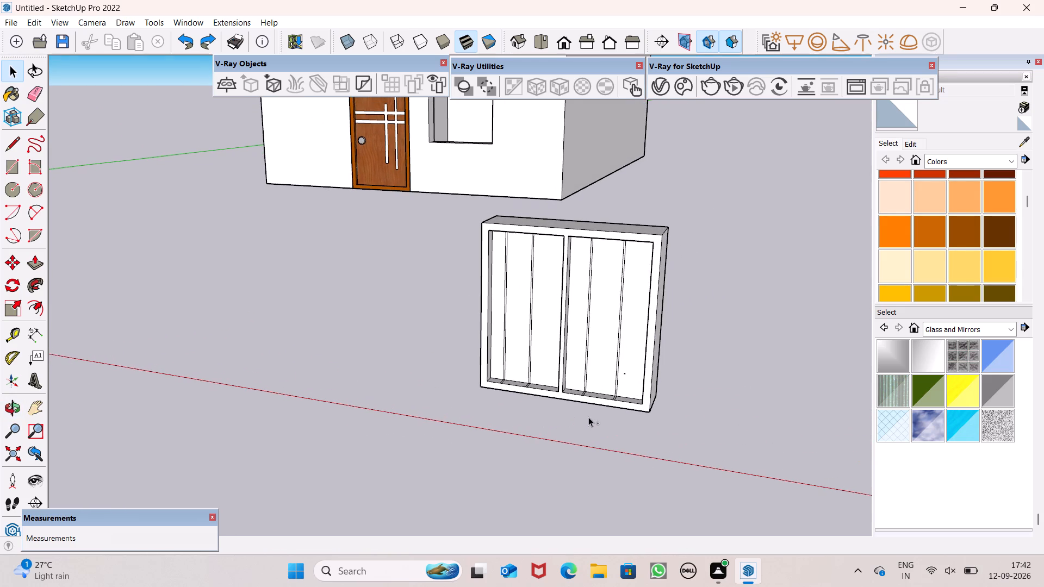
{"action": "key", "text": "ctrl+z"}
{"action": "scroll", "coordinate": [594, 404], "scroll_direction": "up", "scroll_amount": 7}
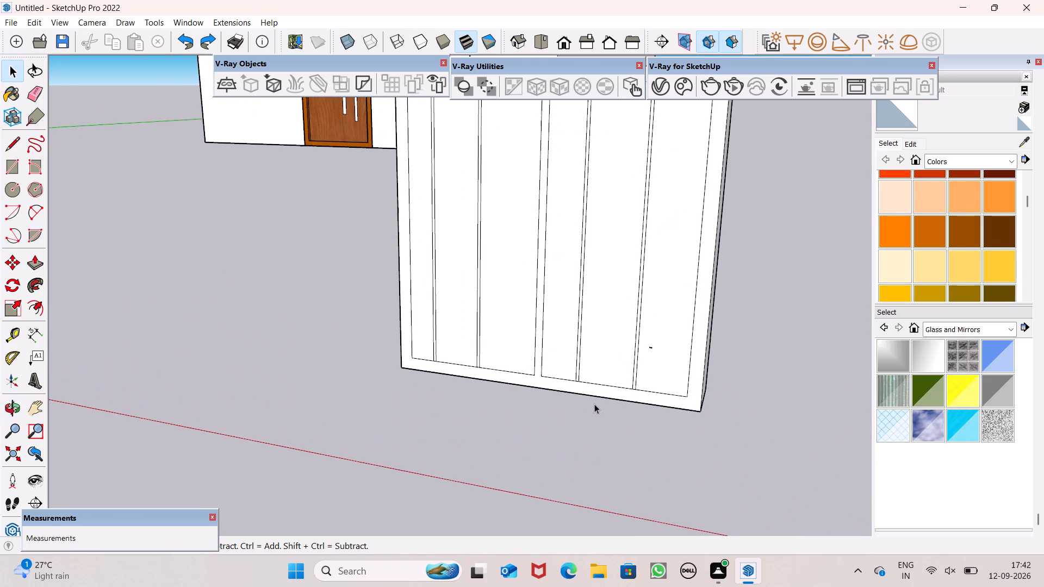
Draw a thin horizontal rectangle about 9/16" by 3' 8" across both window panes, near their top.
{"action": "scroll", "coordinate": [594, 402], "scroll_direction": "up", "scroll_amount": 3}
{"action": "scroll", "coordinate": [594, 402], "scroll_direction": "down", "scroll_amount": 6}
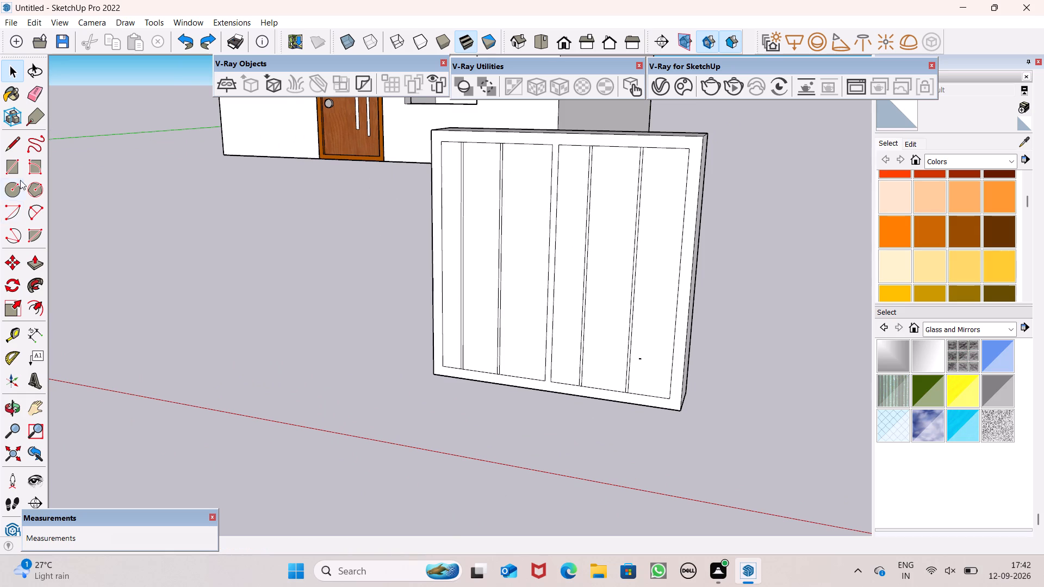
{"action": "left_click", "coordinate": [11, 159]}
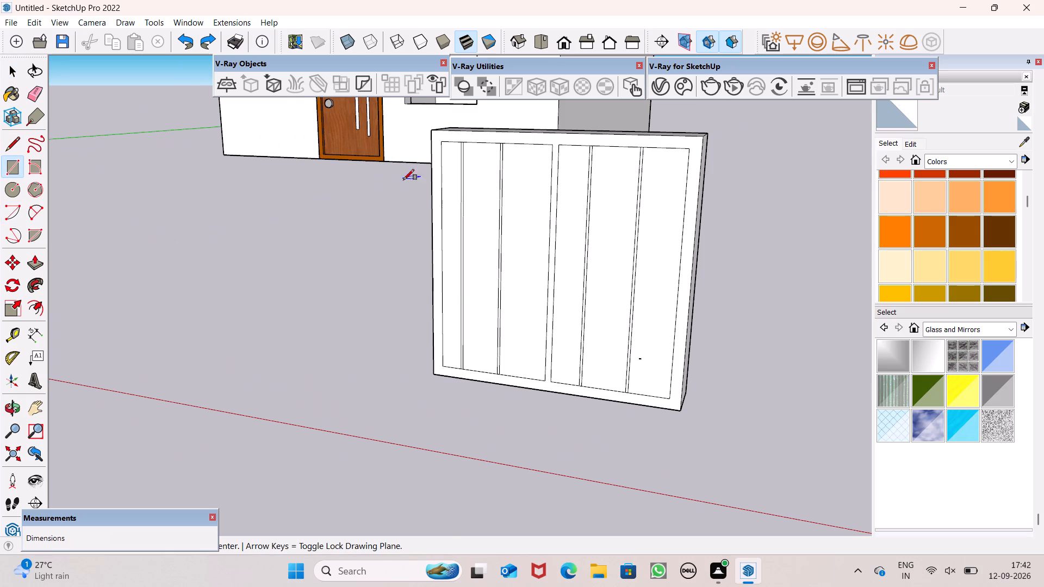
{"action": "scroll", "coordinate": [460, 187], "scroll_direction": "up", "scroll_amount": 2}
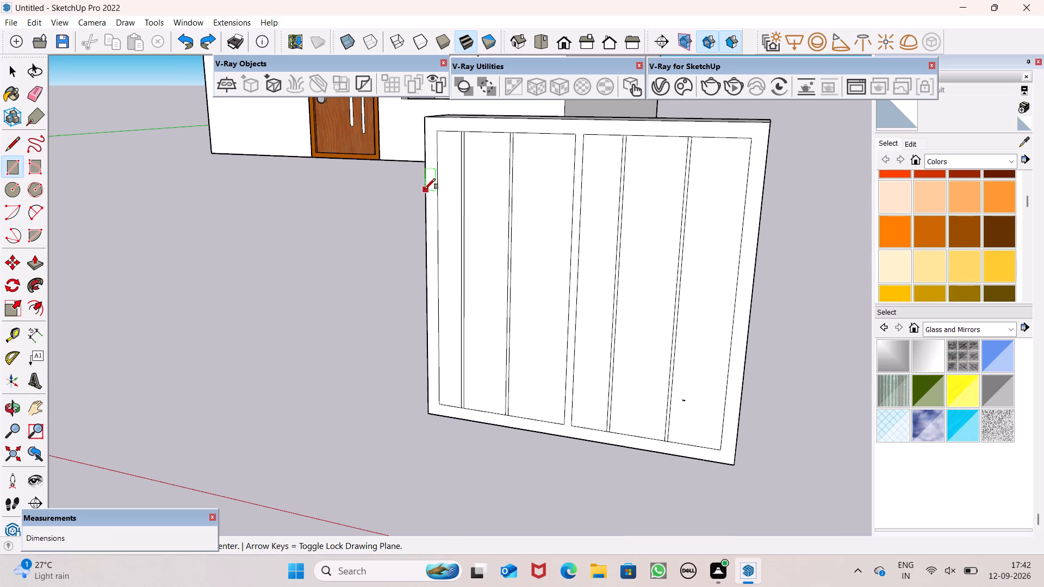
{"action": "scroll", "coordinate": [440, 171], "scroll_direction": "up", "scroll_amount": 4}
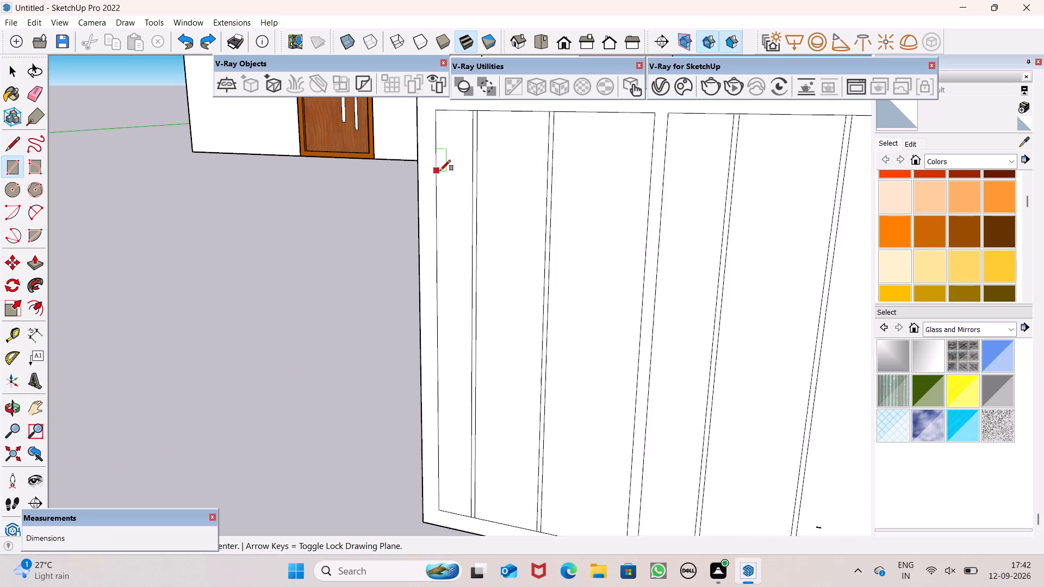
{"action": "scroll", "coordinate": [440, 171], "scroll_direction": "up", "scroll_amount": 2}
{"action": "left_click", "coordinate": [433, 171]}
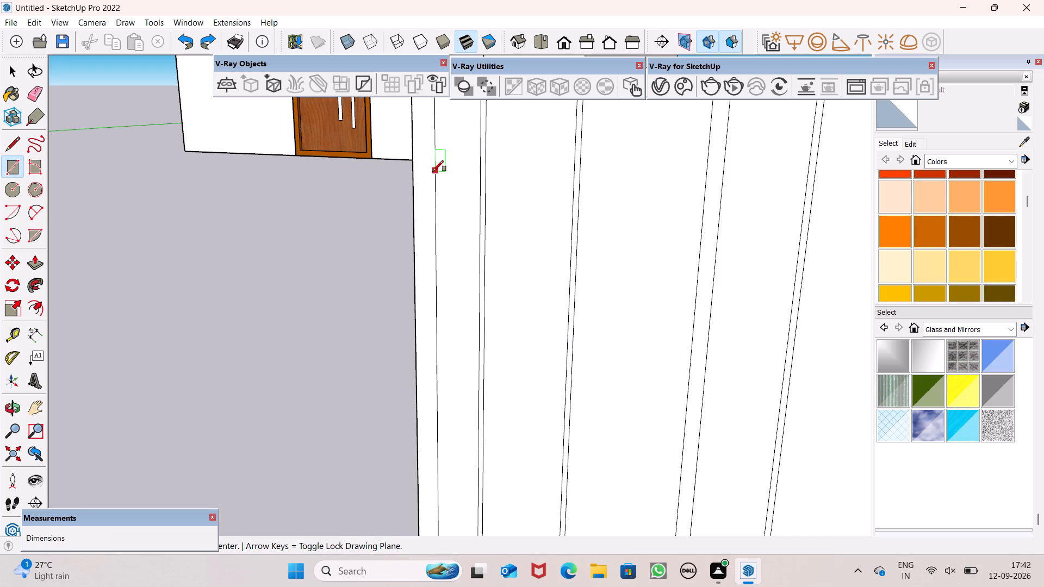
{"action": "scroll", "coordinate": [493, 210], "scroll_direction": "down", "scroll_amount": 8}
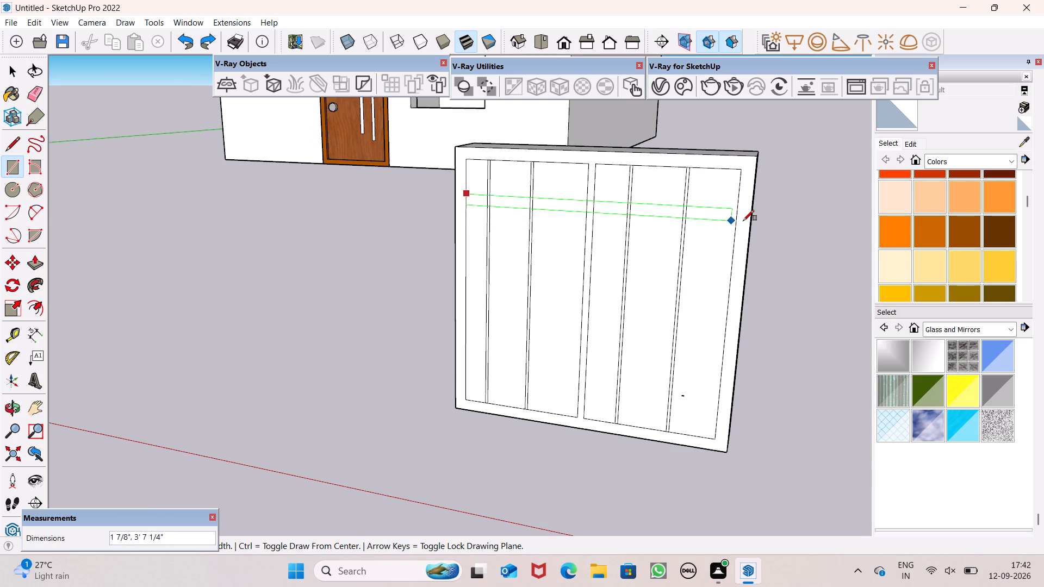
{"action": "scroll", "coordinate": [742, 216], "scroll_direction": "up", "scroll_amount": 10}
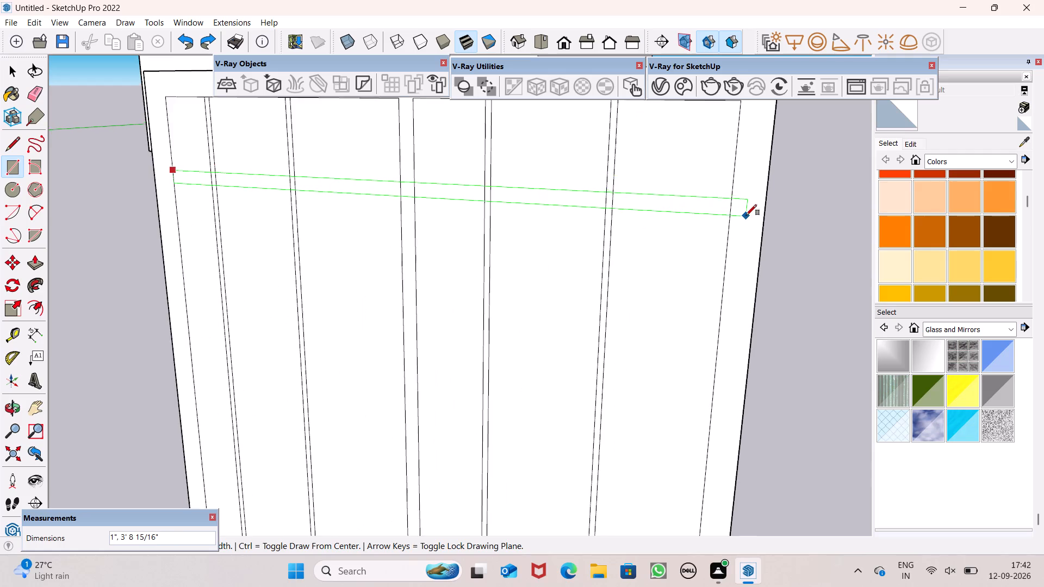
{"action": "left_click", "coordinate": [732, 207]}
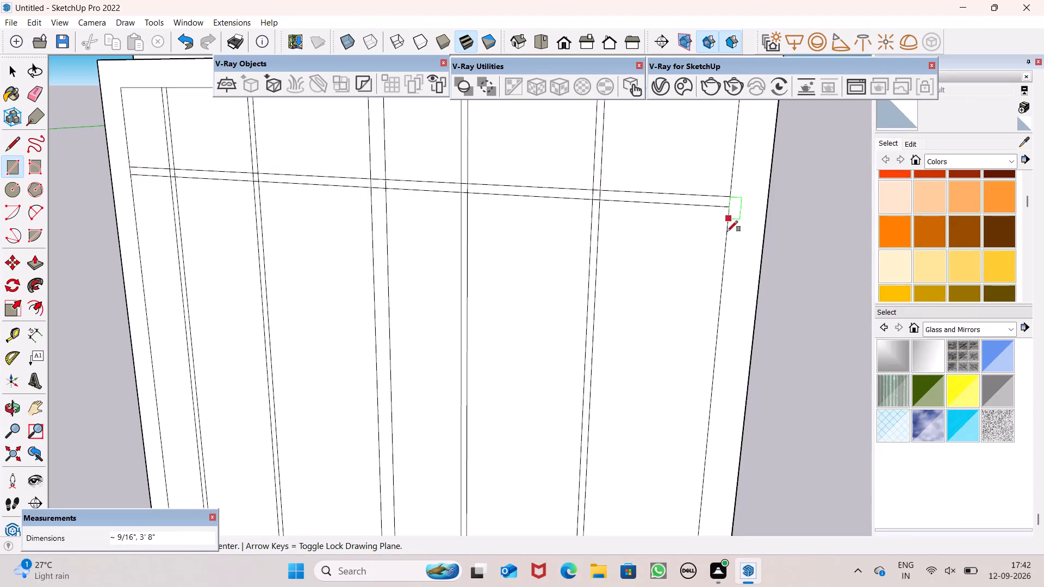
{"action": "key", "text": "space"}
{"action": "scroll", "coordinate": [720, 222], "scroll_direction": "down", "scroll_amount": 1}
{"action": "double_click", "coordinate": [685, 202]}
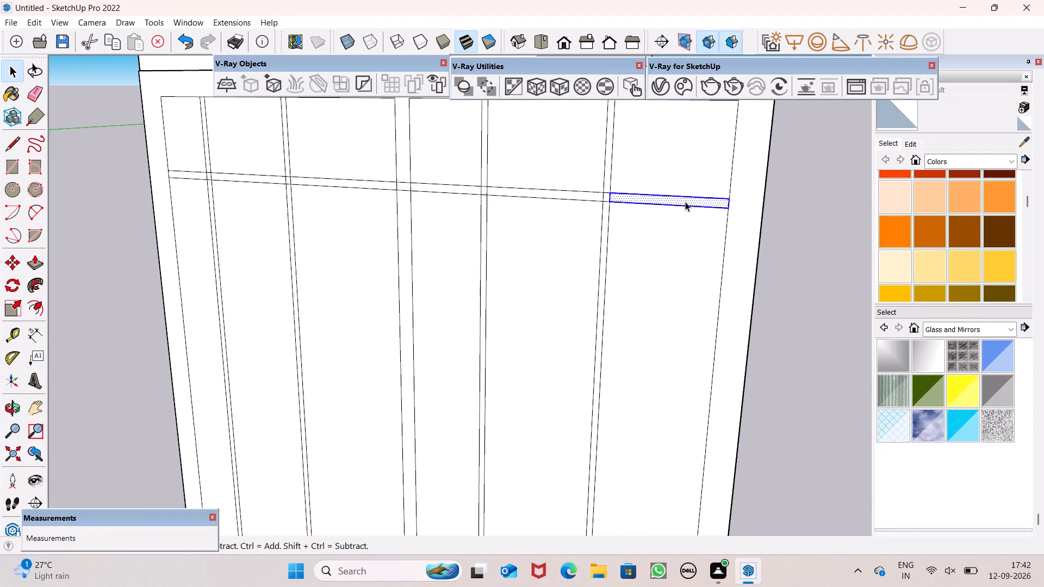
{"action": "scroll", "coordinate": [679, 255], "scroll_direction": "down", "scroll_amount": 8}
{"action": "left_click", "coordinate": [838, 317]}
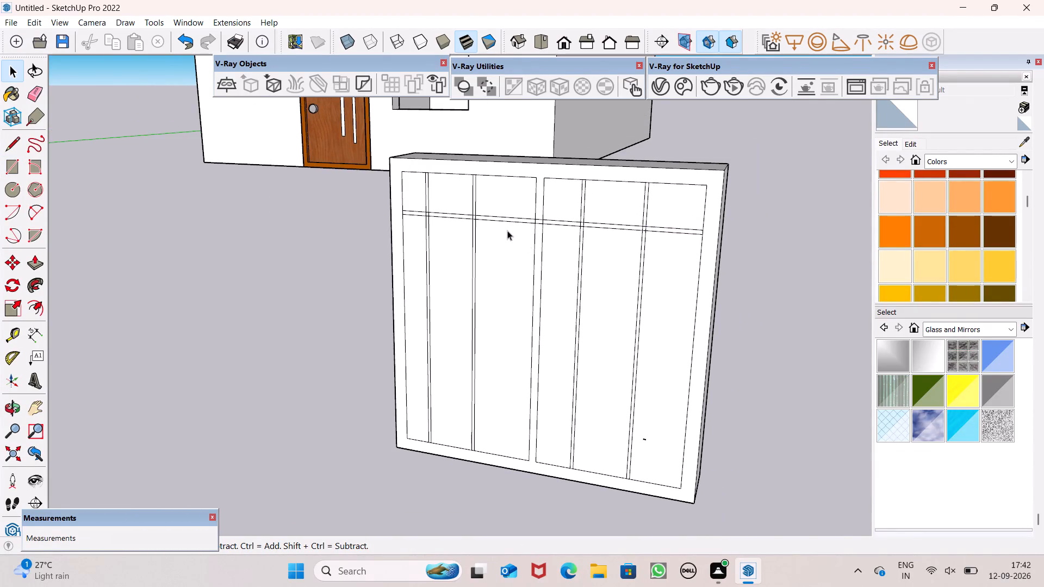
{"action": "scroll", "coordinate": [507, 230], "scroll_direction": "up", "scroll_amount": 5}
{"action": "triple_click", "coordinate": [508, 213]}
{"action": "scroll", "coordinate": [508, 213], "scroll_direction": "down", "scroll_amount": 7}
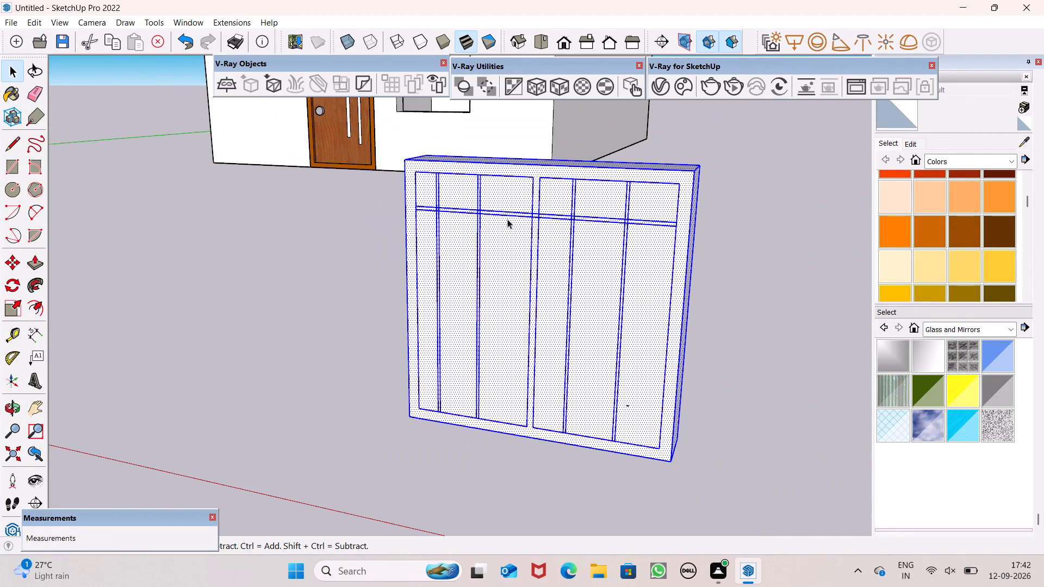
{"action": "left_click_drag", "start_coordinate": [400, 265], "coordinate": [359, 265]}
Select every segment of the horizontal strip across both panes and copy it about 9" straight down the window.
{"action": "scroll", "coordinate": [425, 213], "scroll_direction": "up", "scroll_amount": 11}
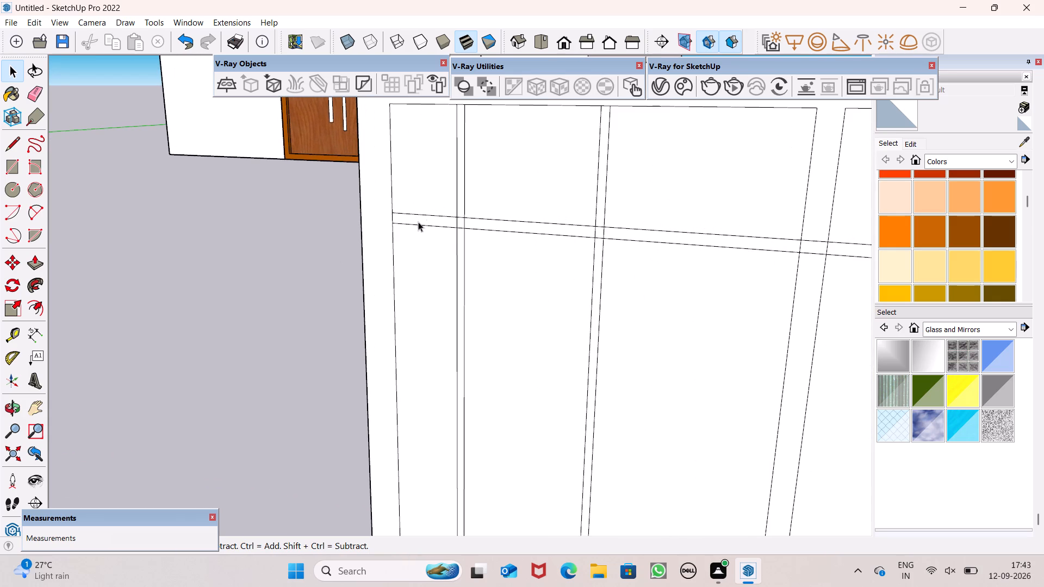
{"action": "left_click", "coordinate": [425, 219]}
{"action": "double_click", "coordinate": [425, 219]}
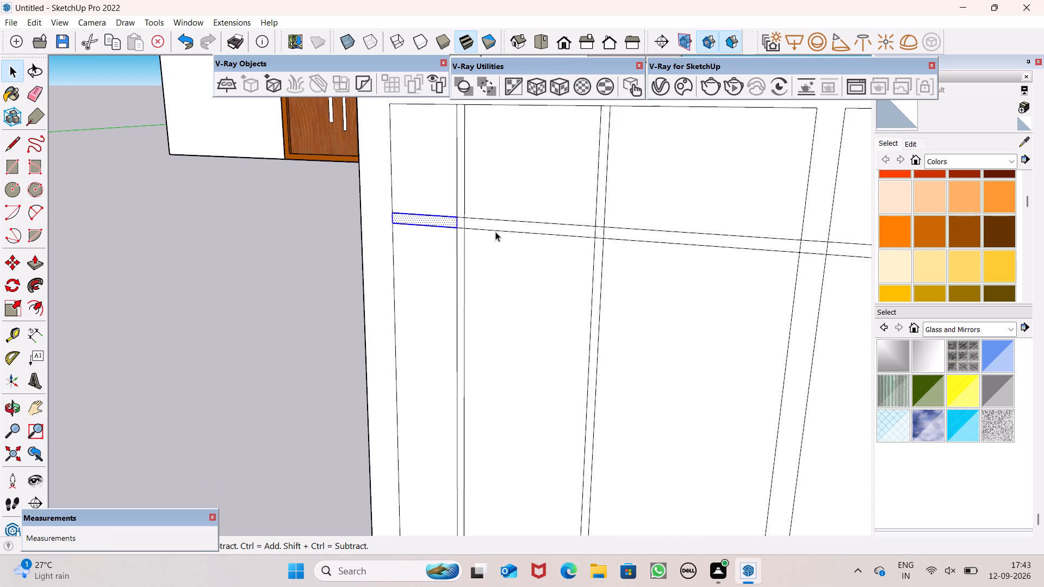
{"action": "left_click", "coordinate": [498, 227], "text": "ctrl"}
{"action": "double_click", "coordinate": [498, 226], "text": "ctrl"}
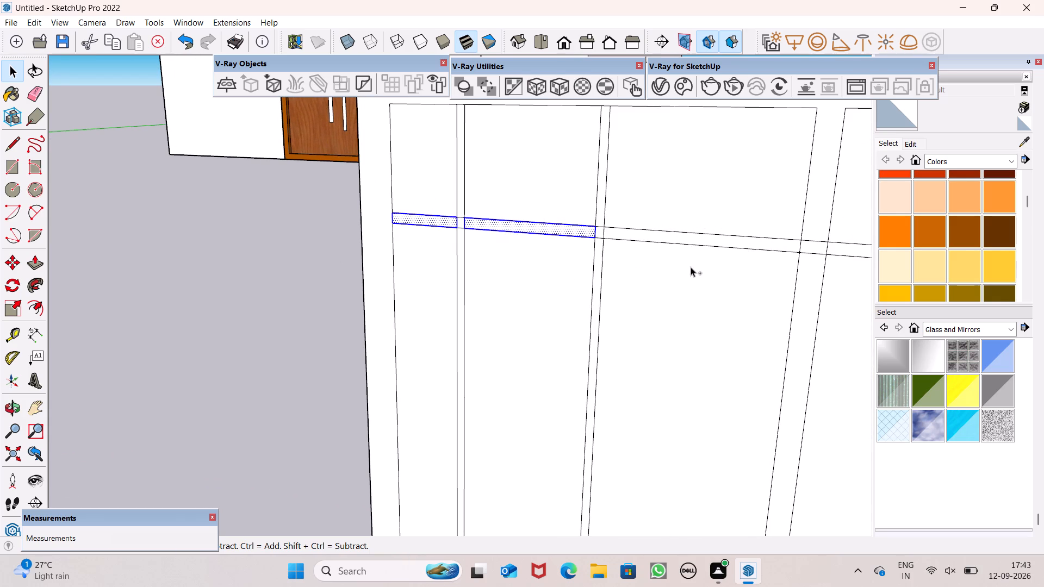
{"action": "double_click", "coordinate": [707, 239], "text": "ctrl"}
{"action": "scroll", "coordinate": [594, 234], "scroll_direction": "down", "scroll_amount": 7, "text": "ctrl"}
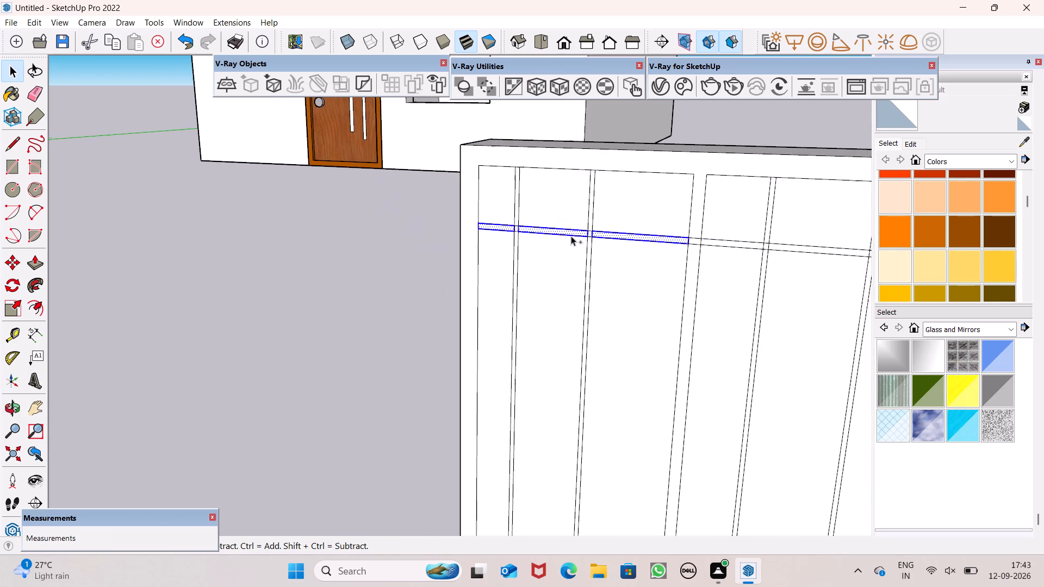
{"action": "scroll", "coordinate": [729, 241], "scroll_direction": "up", "scroll_amount": 13, "text": "ctrl"}
{"action": "scroll", "coordinate": [682, 249], "scroll_direction": "down", "scroll_amount": 2, "text": "ctrl"}
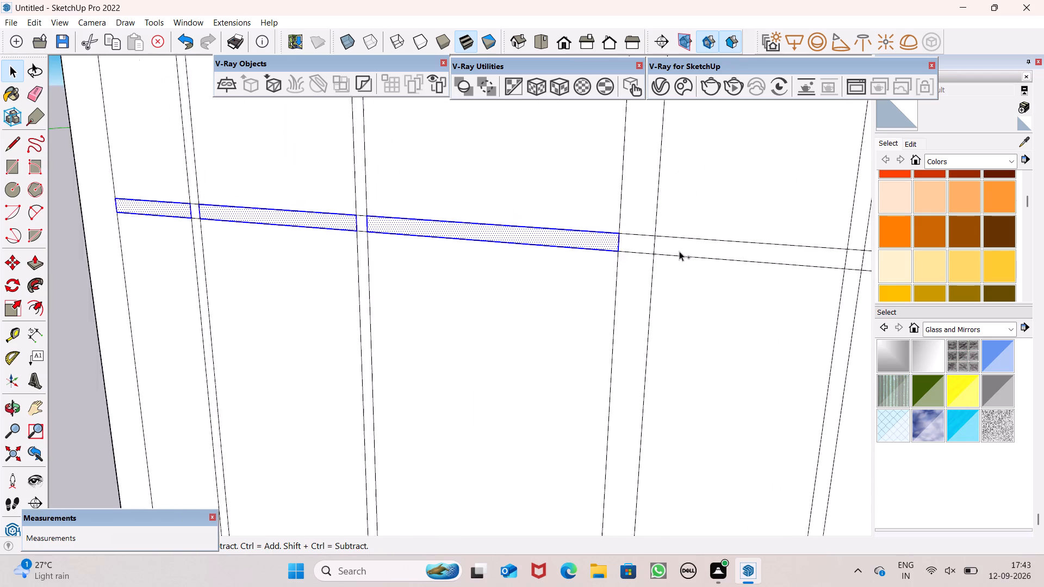
{"action": "scroll", "coordinate": [679, 251], "scroll_direction": "down", "scroll_amount": 3, "text": "ctrl"}
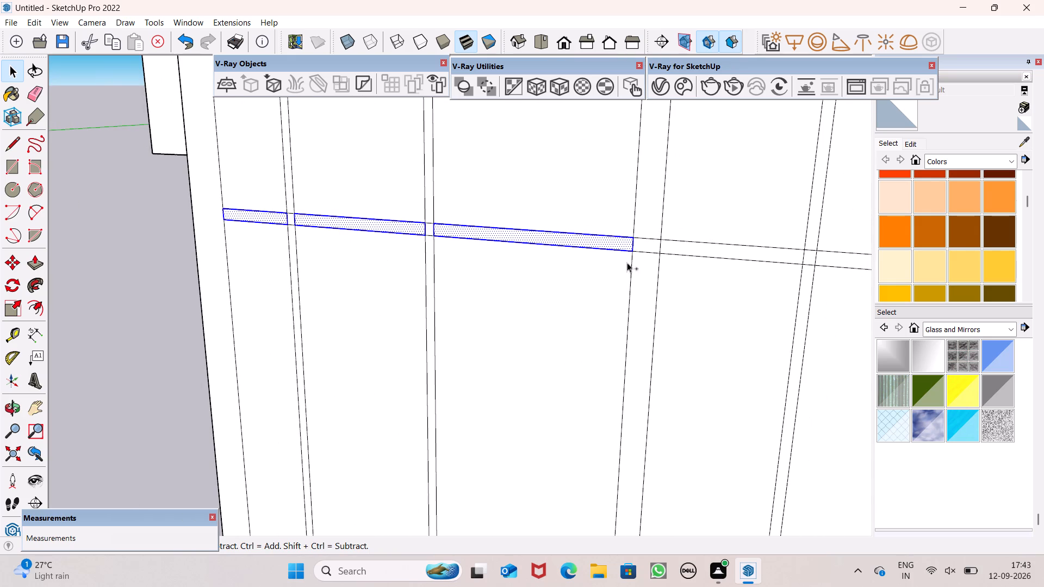
{"action": "scroll", "coordinate": [421, 249], "scroll_direction": "up", "scroll_amount": 7, "text": "ctrl"}
{"action": "double_click", "coordinate": [433, 216], "text": "ctrl"}
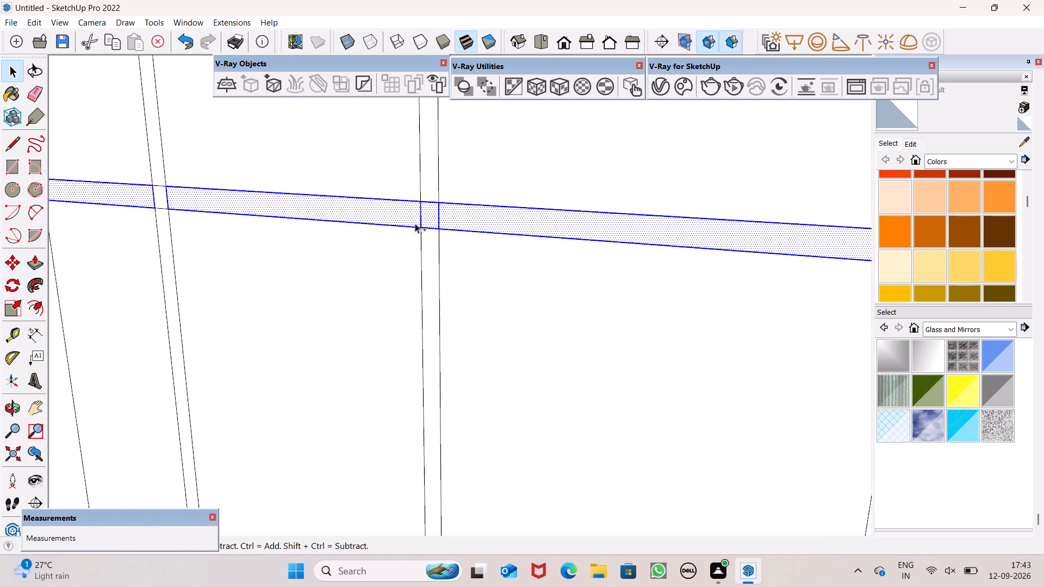
{"action": "double_click", "coordinate": [164, 204], "text": "ctrl"}
{"action": "scroll", "coordinate": [250, 143], "scroll_direction": "down", "scroll_amount": 8, "text": "ctrl"}
{"action": "scroll", "coordinate": [561, 203], "scroll_direction": "up", "scroll_amount": 6, "text": "ctrl"}
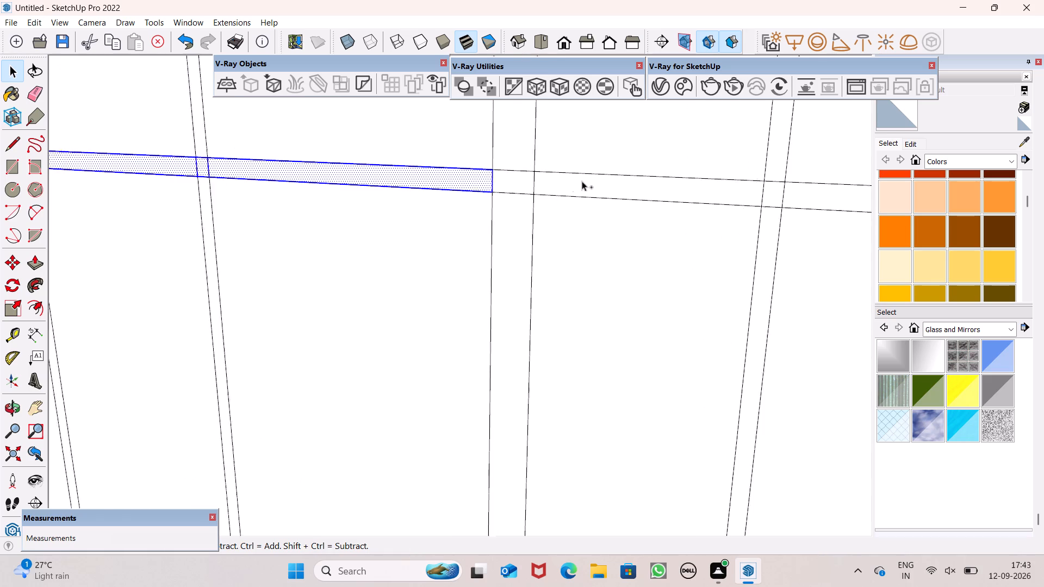
{"action": "scroll", "coordinate": [582, 181], "scroll_direction": "up", "scroll_amount": 5, "text": "ctrl"}
{"action": "double_click", "coordinate": [571, 192], "text": "ctrl"}
{"action": "double_click", "coordinate": [486, 190], "text": "ctrl"}
{"action": "scroll", "coordinate": [475, 193], "scroll_direction": "down", "scroll_amount": 7, "text": "ctrl"}
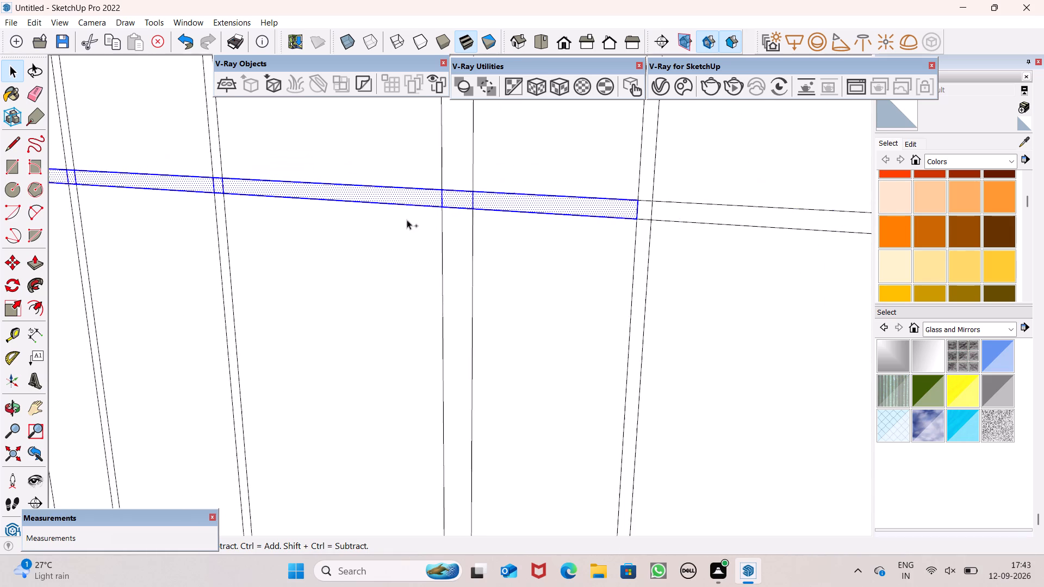
{"action": "scroll", "coordinate": [407, 220], "scroll_direction": "down", "scroll_amount": 8, "text": "ctrl"}
{"action": "scroll", "coordinate": [710, 204], "scroll_direction": "up", "scroll_amount": 13, "text": "ctrl"}
{"action": "left_click", "coordinate": [701, 243], "text": "ctrl"}
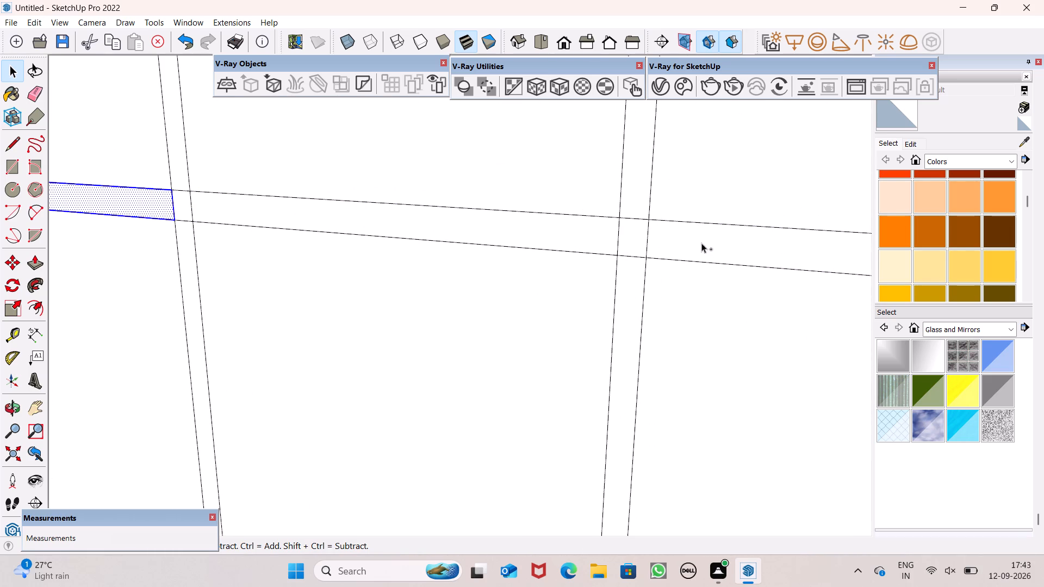
{"action": "left_click", "coordinate": [701, 247], "text": "ctrl"}
{"action": "double_click", "coordinate": [682, 250], "text": "ctrl"}
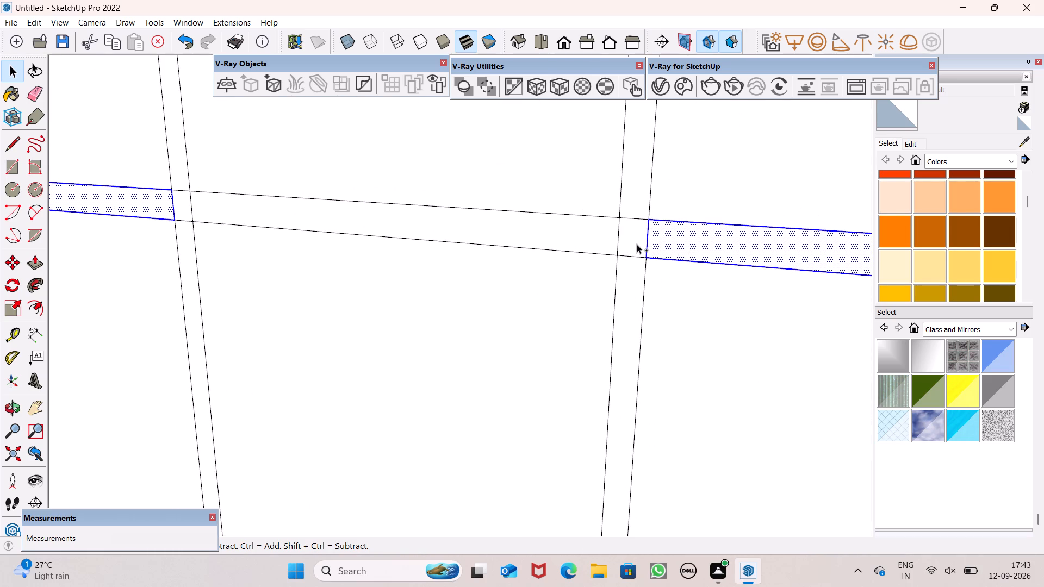
{"action": "double_click", "coordinate": [637, 244], "text": "ctrl"}
{"action": "double_click", "coordinate": [579, 240], "text": "ctrl"}
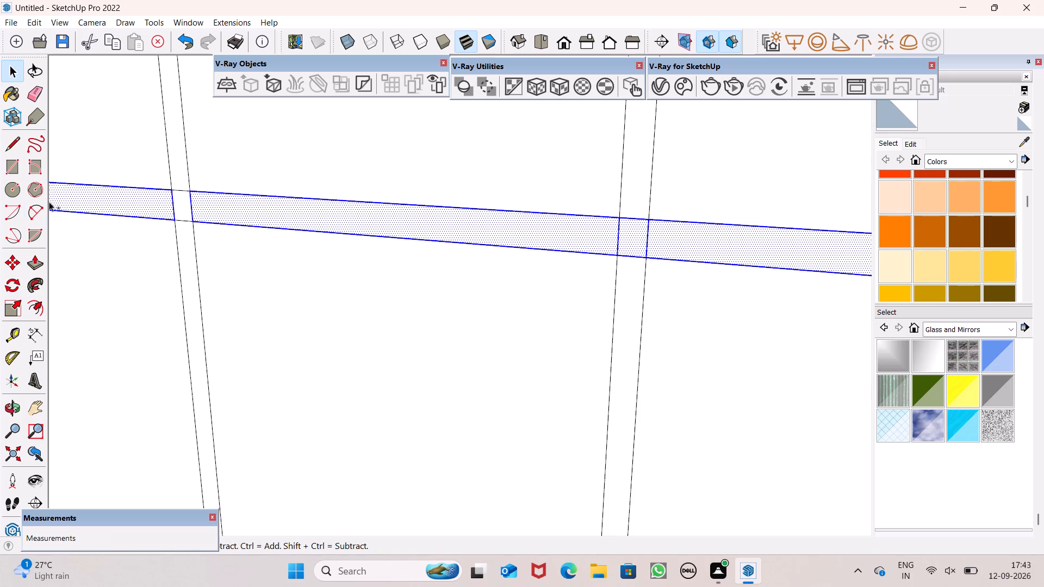
{"action": "double_click", "coordinate": [187, 209], "text": "ctrl"}
{"action": "scroll", "coordinate": [185, 203], "scroll_direction": "down", "scroll_amount": 9, "text": "ctrl"}
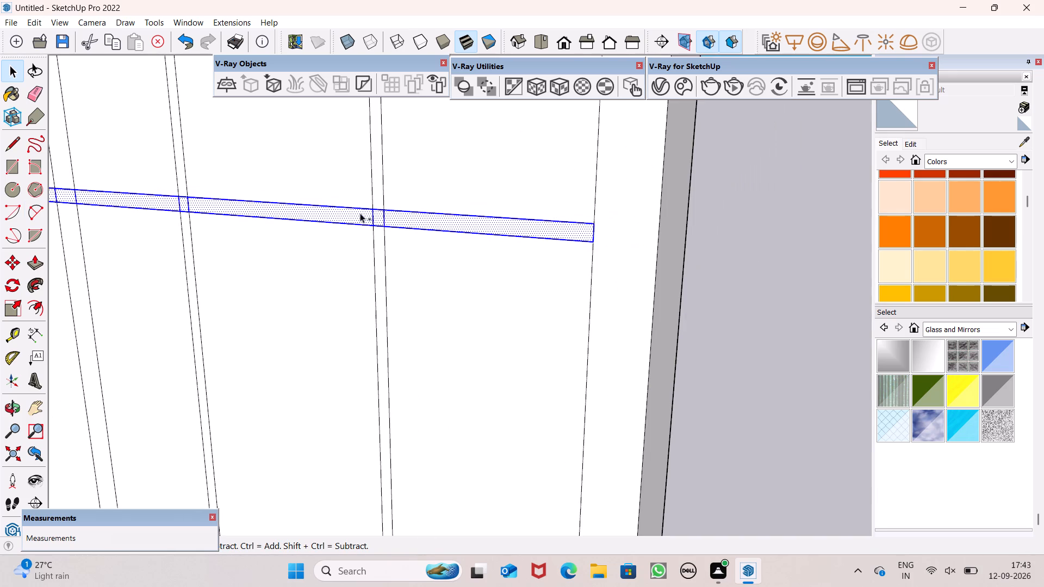
{"action": "scroll", "coordinate": [544, 244], "scroll_direction": "up", "scroll_amount": 1, "text": "ctrl"}
{"action": "scroll", "coordinate": [560, 229], "scroll_direction": "down", "scroll_amount": 15, "text": "ctrl"}
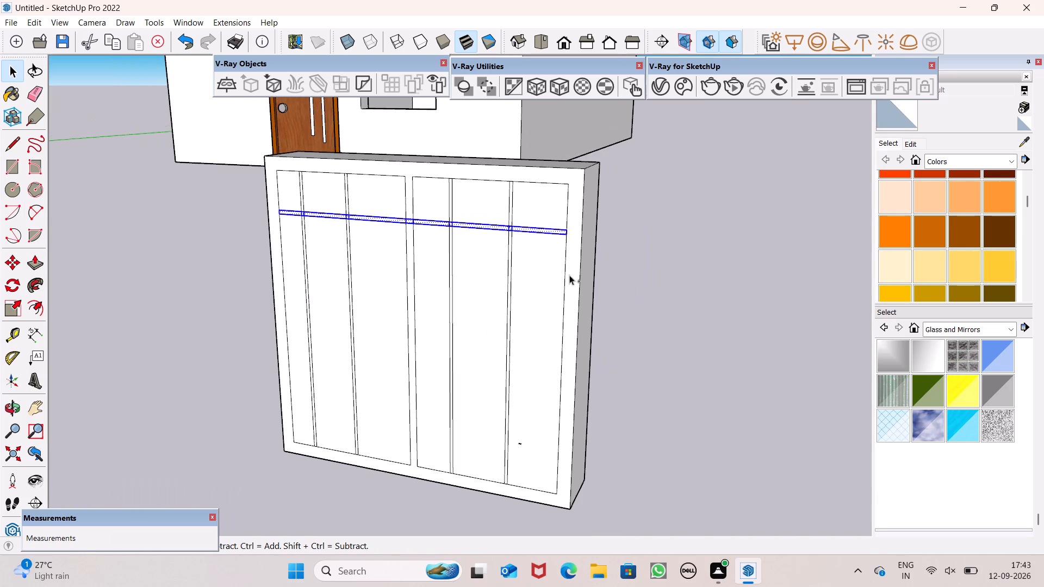
{"action": "scroll", "coordinate": [591, 263], "scroll_direction": "down", "scroll_amount": 6, "text": "ctrl"}
{"action": "middle_click_drag", "start_coordinate": [576, 319], "coordinate": [677, 276], "text": "ctrl"}
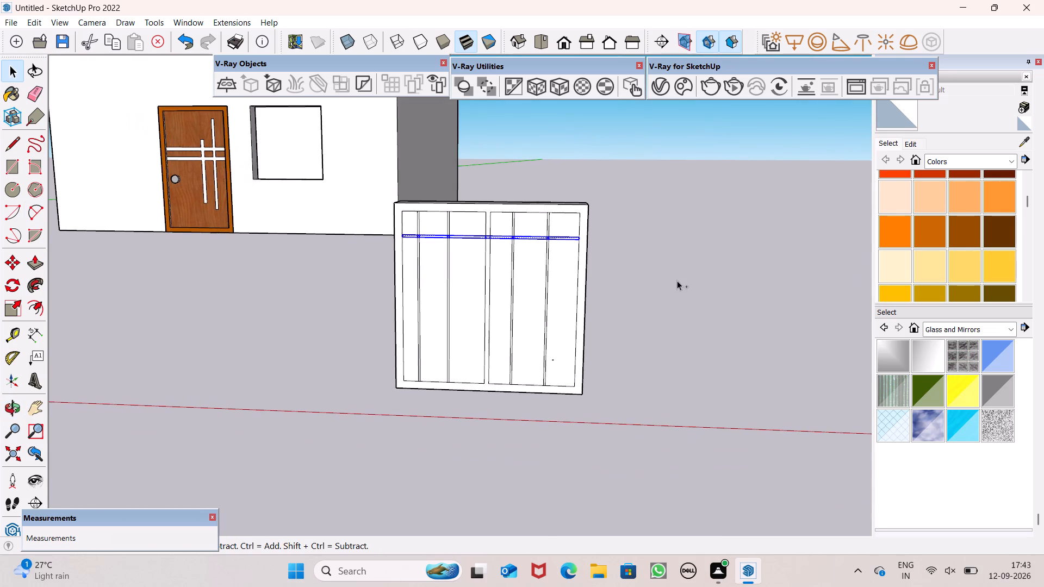
{"action": "key", "text": "m"}
{"action": "key", "text": "Return"}
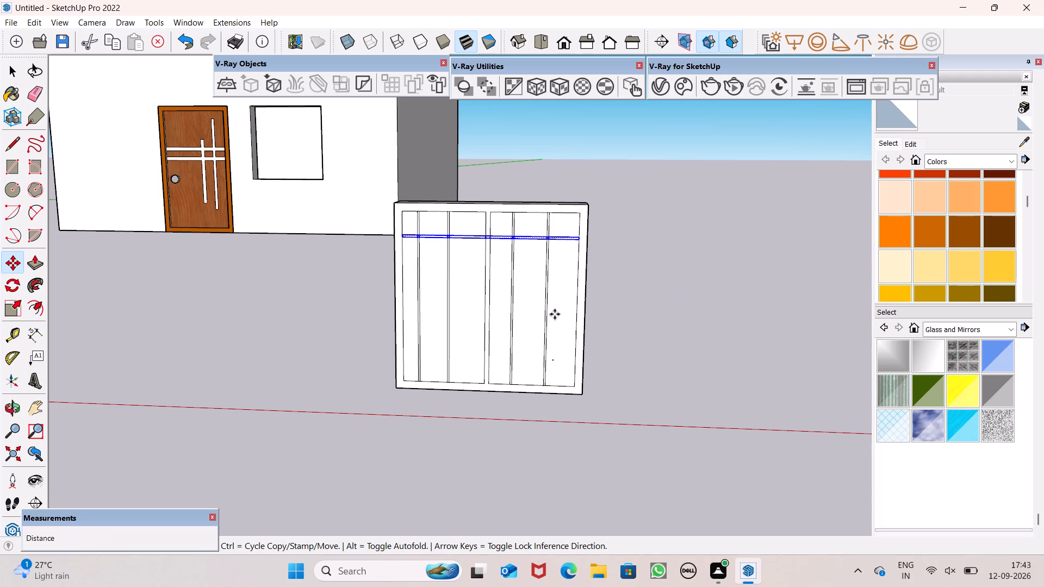
{"action": "left_click_drag", "start_coordinate": [502, 239], "coordinate": [499, 269]}
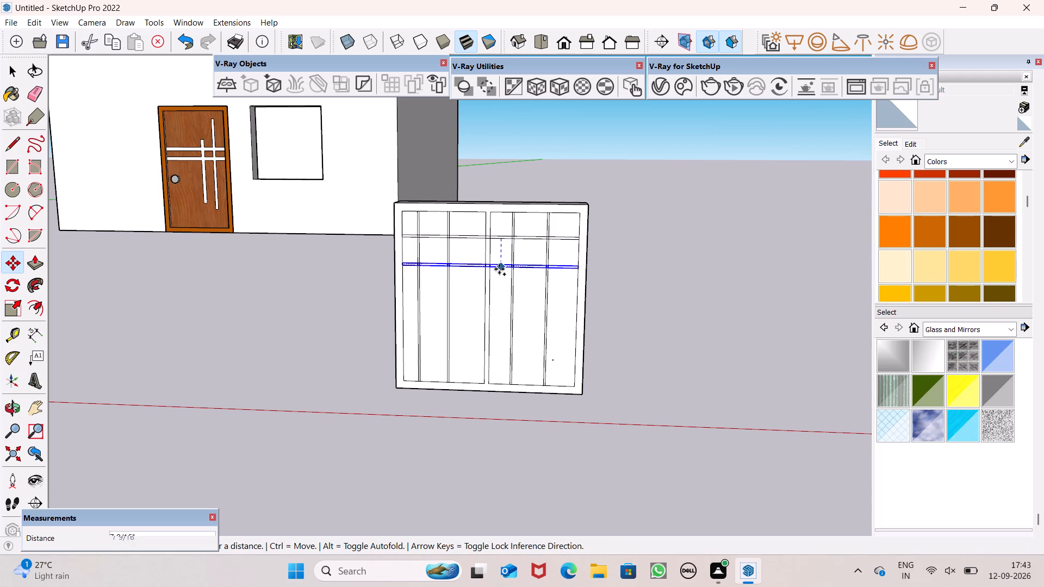
{"action": "left_click_drag", "start_coordinate": [499, 269], "coordinate": [499, 274]}
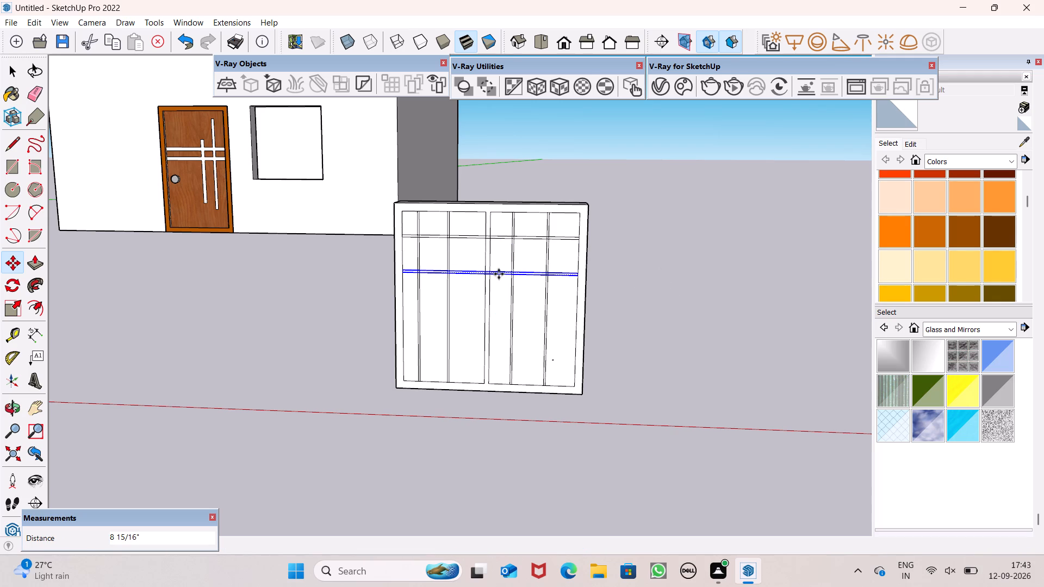
Copy the horizontal strip straight down two more times at about 10" spacing, and clear the selection.
{"action": "left_click_drag", "start_coordinate": [499, 274], "coordinate": [493, 317]}
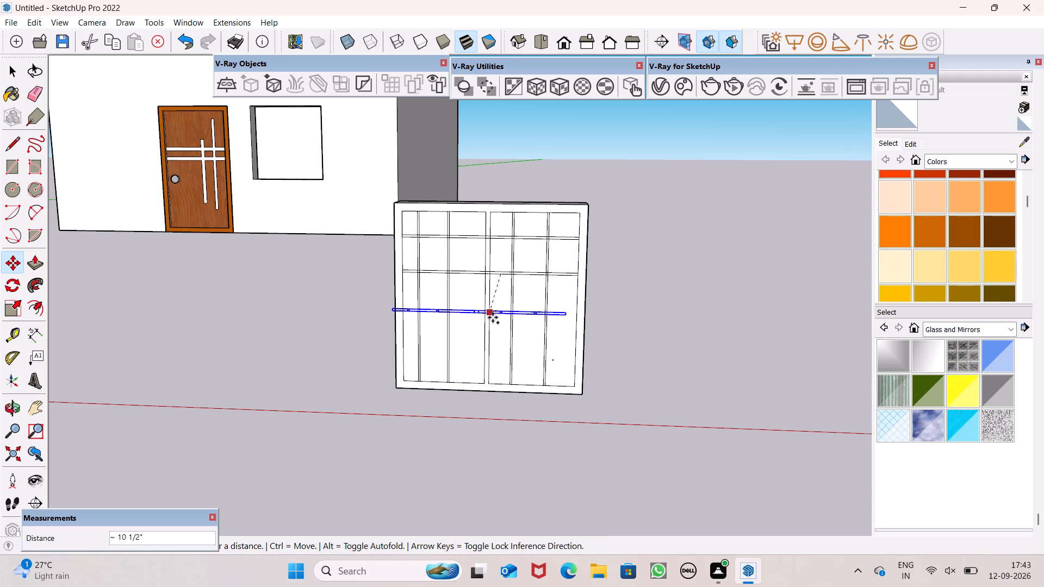
{"action": "left_click_drag", "start_coordinate": [493, 317], "coordinate": [505, 315]}
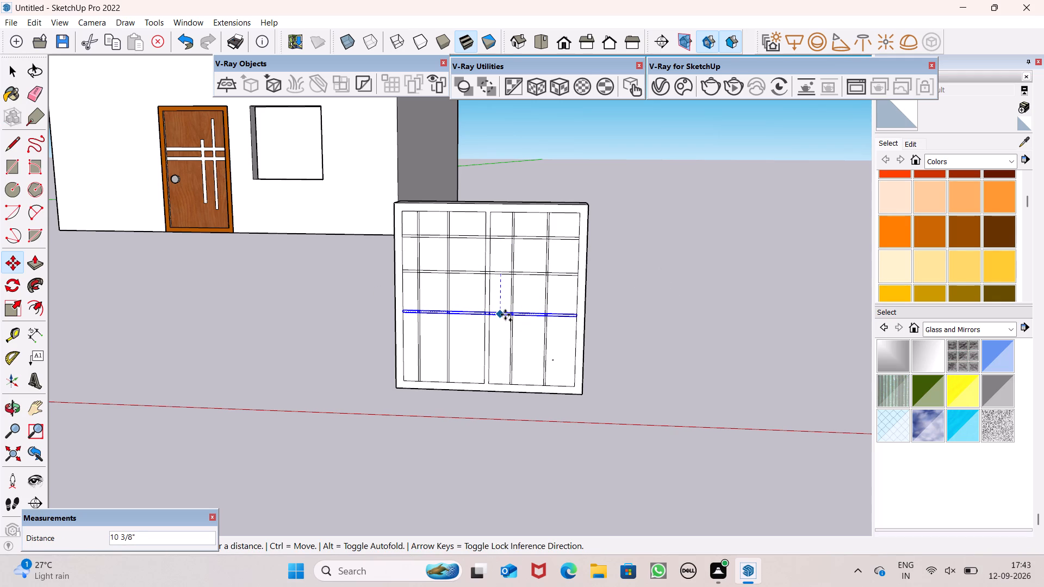
{"action": "left_click_drag", "start_coordinate": [505, 315], "coordinate": [505, 311]}
{"action": "left_click_drag", "start_coordinate": [504, 311], "coordinate": [517, 351], "text": "ctrl"}
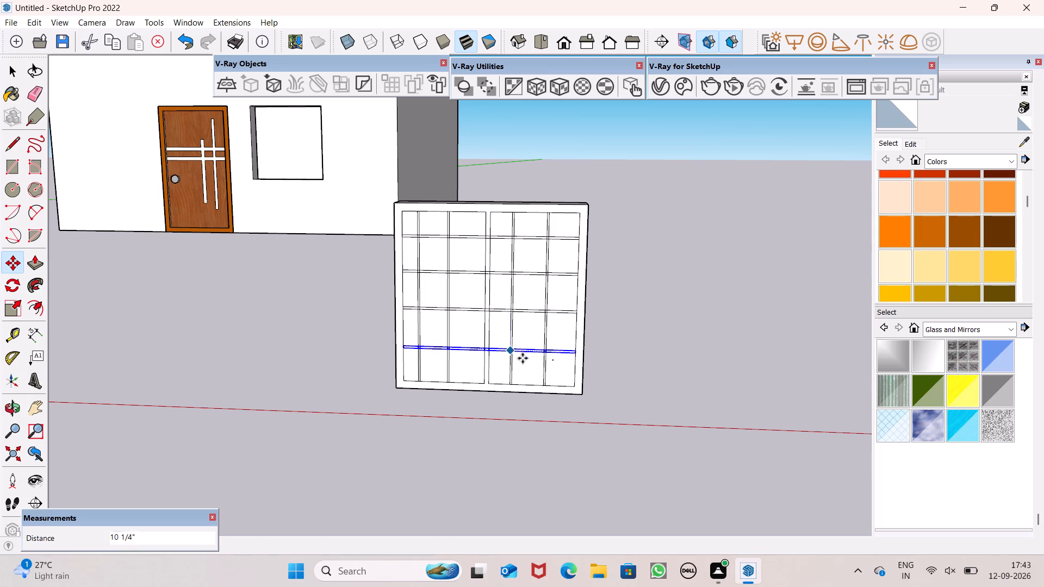
{"action": "left_click", "coordinate": [654, 348]}
{"action": "key", "text": "Return"}
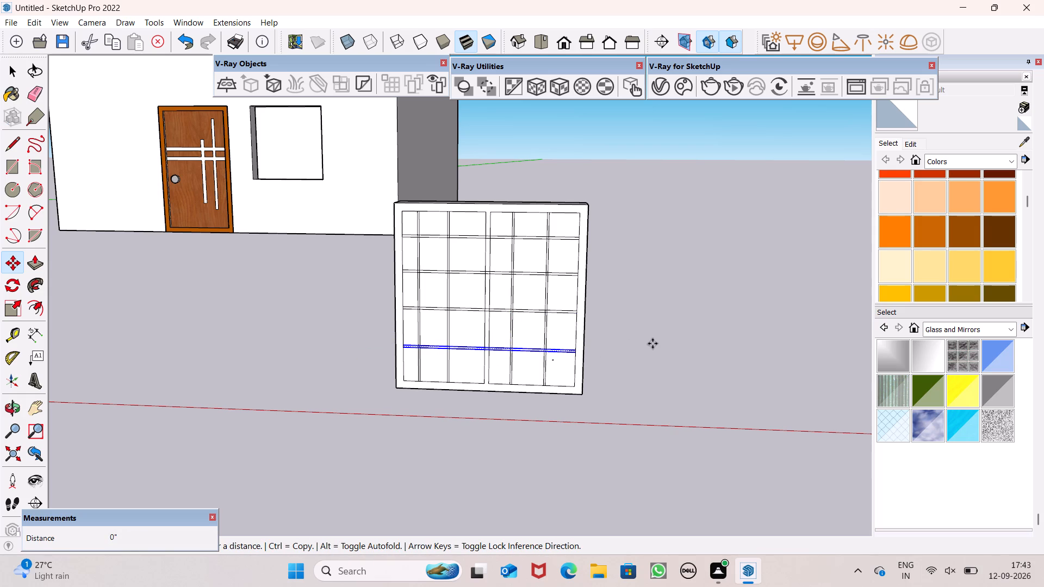
{"action": "left_click", "coordinate": [652, 344]}
{"action": "key", "text": "space"}
{"action": "left_click", "coordinate": [651, 340]}
{"action": "scroll", "coordinate": [651, 340], "scroll_direction": "down", "scroll_amount": 3}
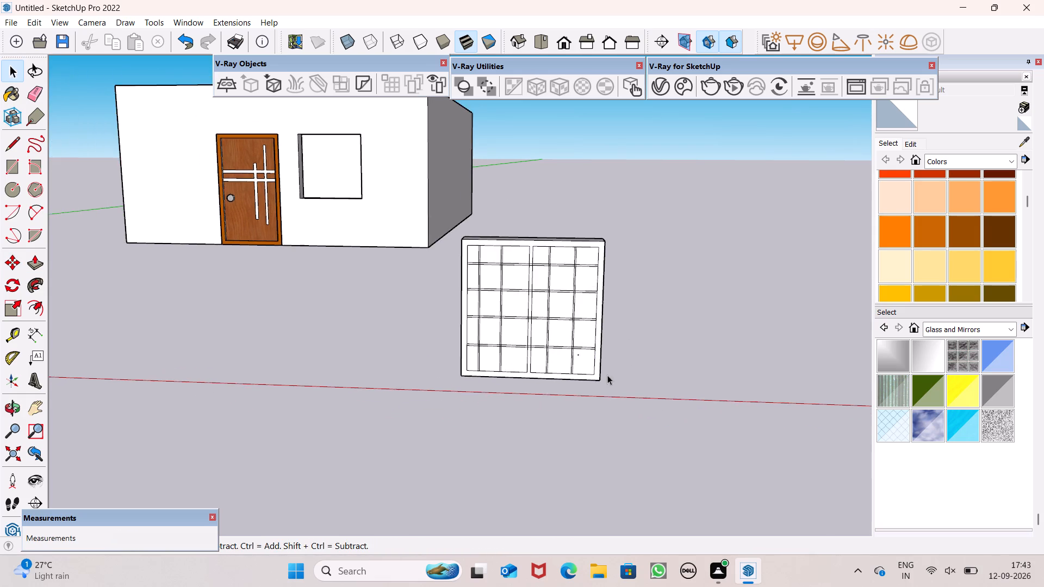
Erase the crossing segments where the third horizontal strip from the top meets the two vertical bars in the window's left pane.
{"action": "scroll", "coordinate": [607, 376], "scroll_direction": "up", "scroll_amount": 14}
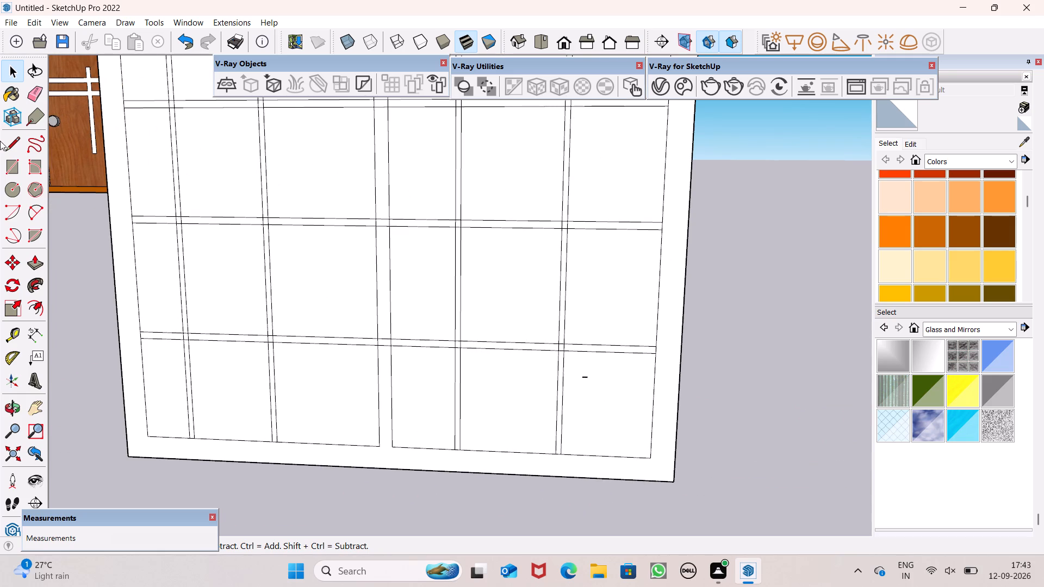
{"action": "left_click", "coordinate": [38, 90]}
{"action": "scroll", "coordinate": [187, 209], "scroll_direction": "up", "scroll_amount": 9}
{"action": "scroll", "coordinate": [159, 245], "scroll_direction": "up", "scroll_amount": 5}
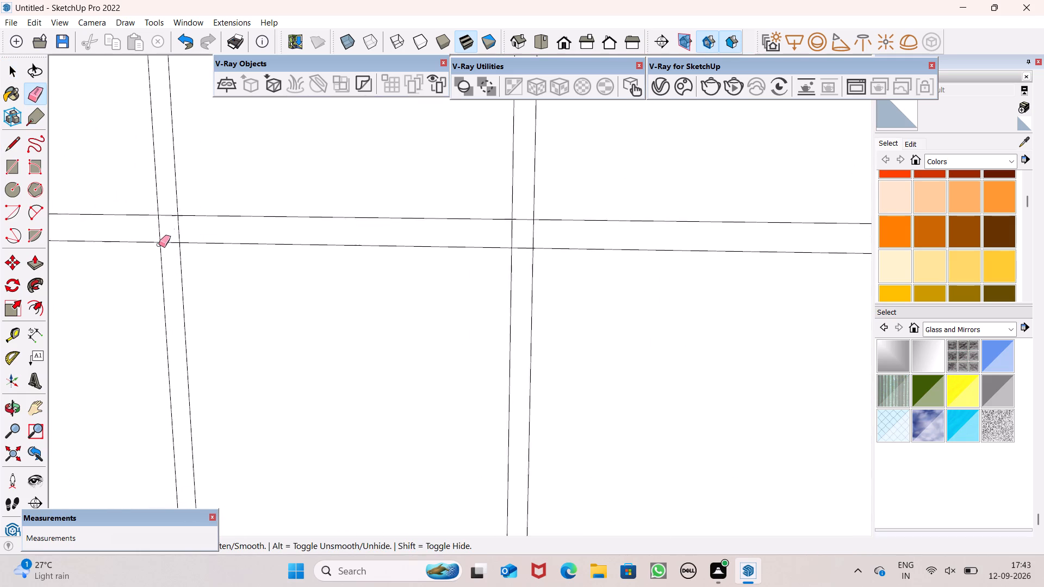
{"action": "scroll", "coordinate": [159, 245], "scroll_direction": "up", "scroll_amount": 4}
{"action": "left_click_drag", "start_coordinate": [156, 232], "coordinate": [198, 223]}
{"action": "left_click_drag", "start_coordinate": [166, 194], "coordinate": [166, 214]}
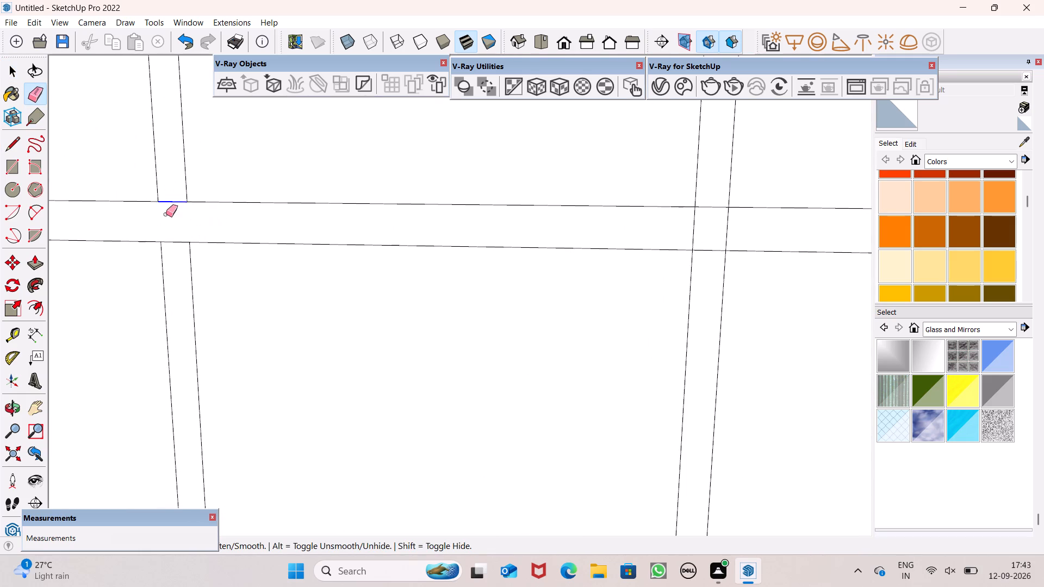
{"action": "left_click_drag", "start_coordinate": [166, 214], "coordinate": [171, 260]}
{"action": "left_click_drag", "start_coordinate": [725, 226], "coordinate": [715, 239]}
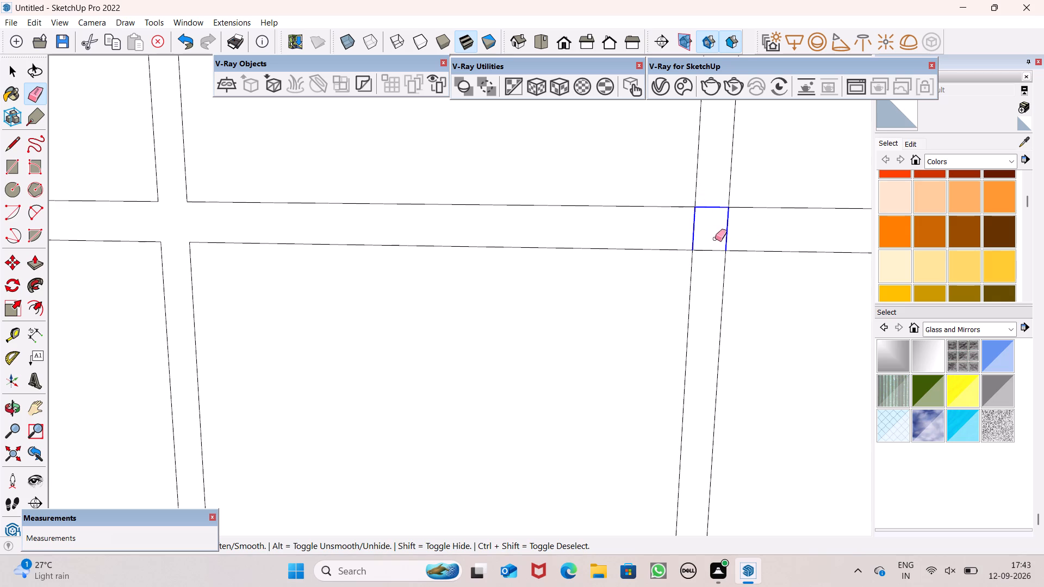
{"action": "left_click_drag", "start_coordinate": [715, 239], "coordinate": [706, 275]}
{"action": "scroll", "coordinate": [628, 294], "scroll_direction": "down", "scroll_amount": 18}
{"action": "scroll", "coordinate": [506, 283], "scroll_direction": "down", "scroll_amount": 7}
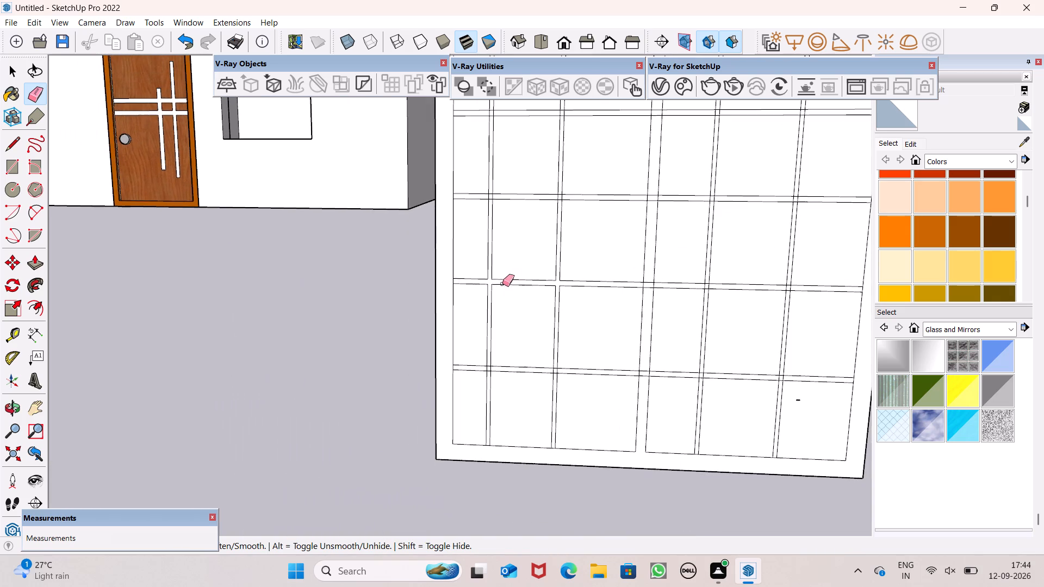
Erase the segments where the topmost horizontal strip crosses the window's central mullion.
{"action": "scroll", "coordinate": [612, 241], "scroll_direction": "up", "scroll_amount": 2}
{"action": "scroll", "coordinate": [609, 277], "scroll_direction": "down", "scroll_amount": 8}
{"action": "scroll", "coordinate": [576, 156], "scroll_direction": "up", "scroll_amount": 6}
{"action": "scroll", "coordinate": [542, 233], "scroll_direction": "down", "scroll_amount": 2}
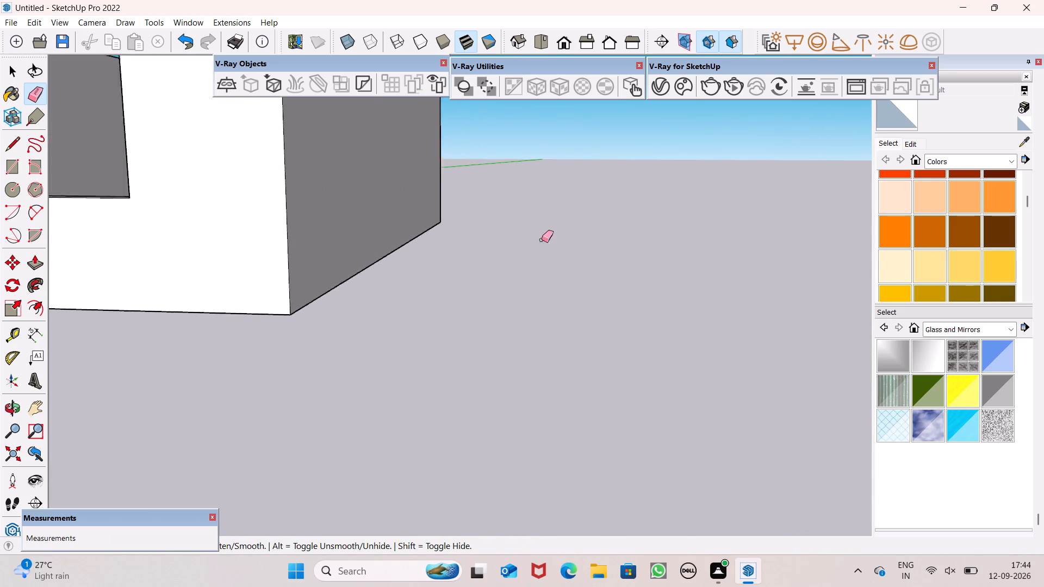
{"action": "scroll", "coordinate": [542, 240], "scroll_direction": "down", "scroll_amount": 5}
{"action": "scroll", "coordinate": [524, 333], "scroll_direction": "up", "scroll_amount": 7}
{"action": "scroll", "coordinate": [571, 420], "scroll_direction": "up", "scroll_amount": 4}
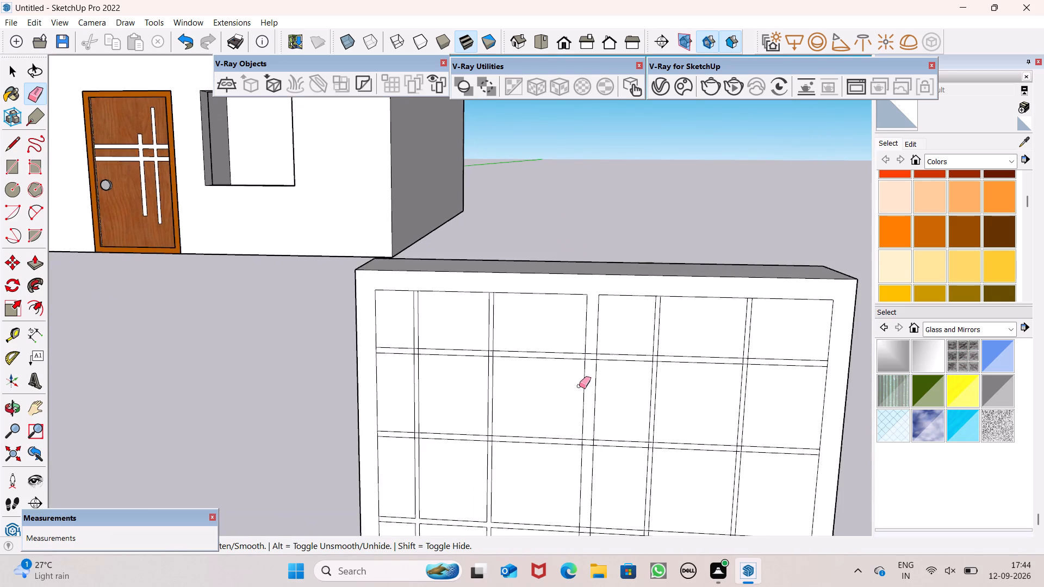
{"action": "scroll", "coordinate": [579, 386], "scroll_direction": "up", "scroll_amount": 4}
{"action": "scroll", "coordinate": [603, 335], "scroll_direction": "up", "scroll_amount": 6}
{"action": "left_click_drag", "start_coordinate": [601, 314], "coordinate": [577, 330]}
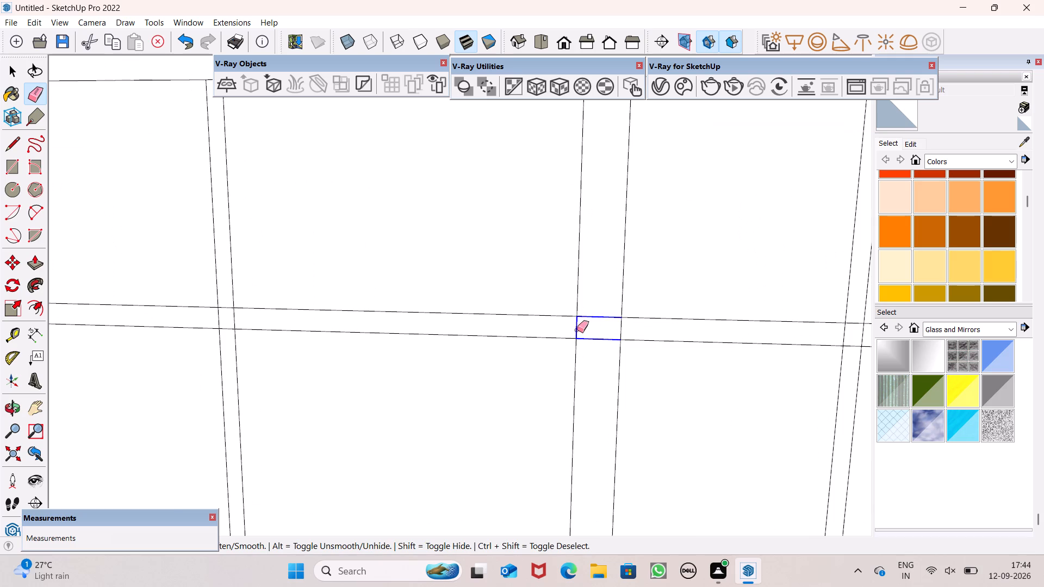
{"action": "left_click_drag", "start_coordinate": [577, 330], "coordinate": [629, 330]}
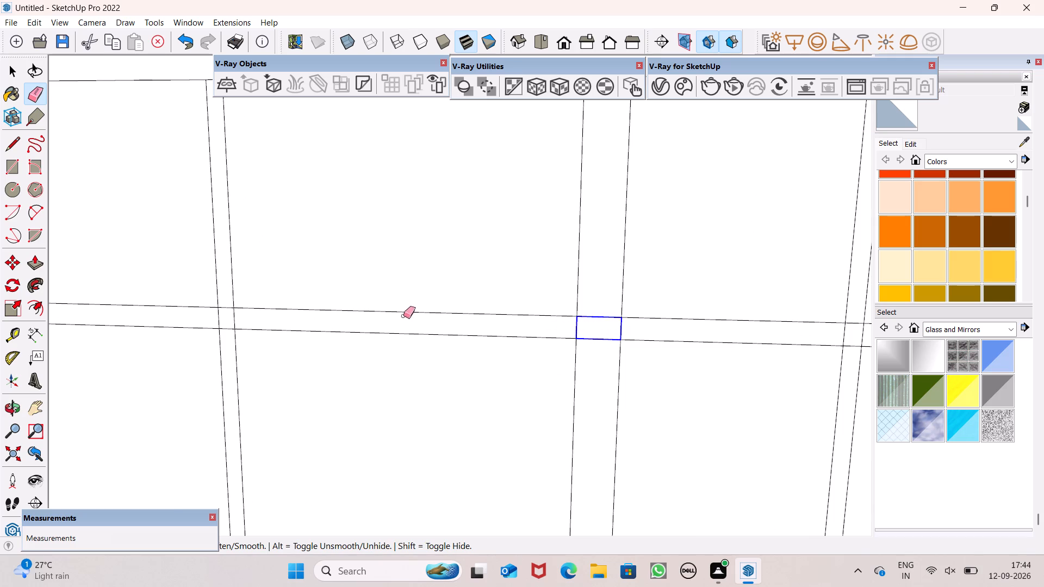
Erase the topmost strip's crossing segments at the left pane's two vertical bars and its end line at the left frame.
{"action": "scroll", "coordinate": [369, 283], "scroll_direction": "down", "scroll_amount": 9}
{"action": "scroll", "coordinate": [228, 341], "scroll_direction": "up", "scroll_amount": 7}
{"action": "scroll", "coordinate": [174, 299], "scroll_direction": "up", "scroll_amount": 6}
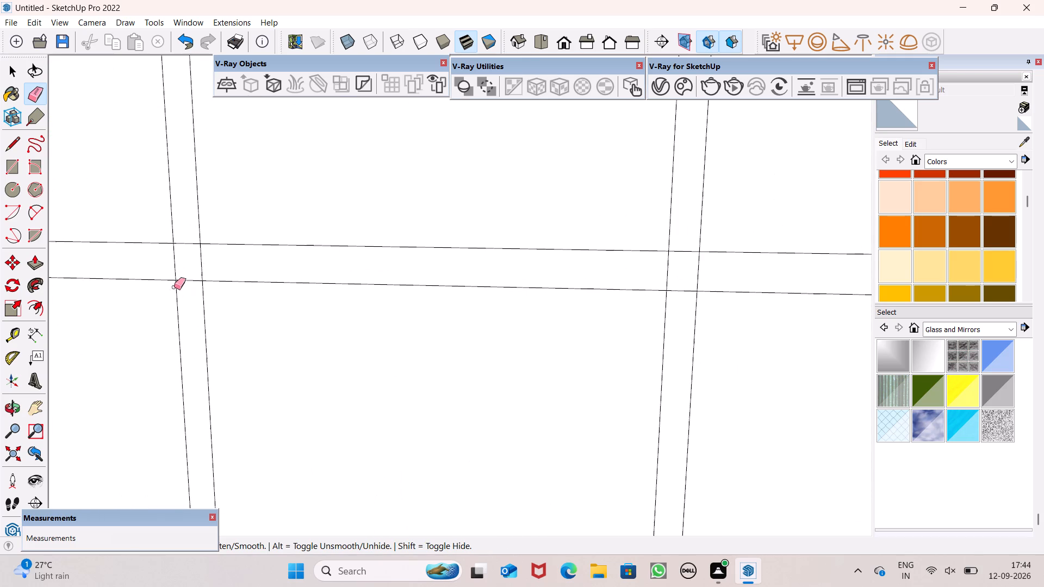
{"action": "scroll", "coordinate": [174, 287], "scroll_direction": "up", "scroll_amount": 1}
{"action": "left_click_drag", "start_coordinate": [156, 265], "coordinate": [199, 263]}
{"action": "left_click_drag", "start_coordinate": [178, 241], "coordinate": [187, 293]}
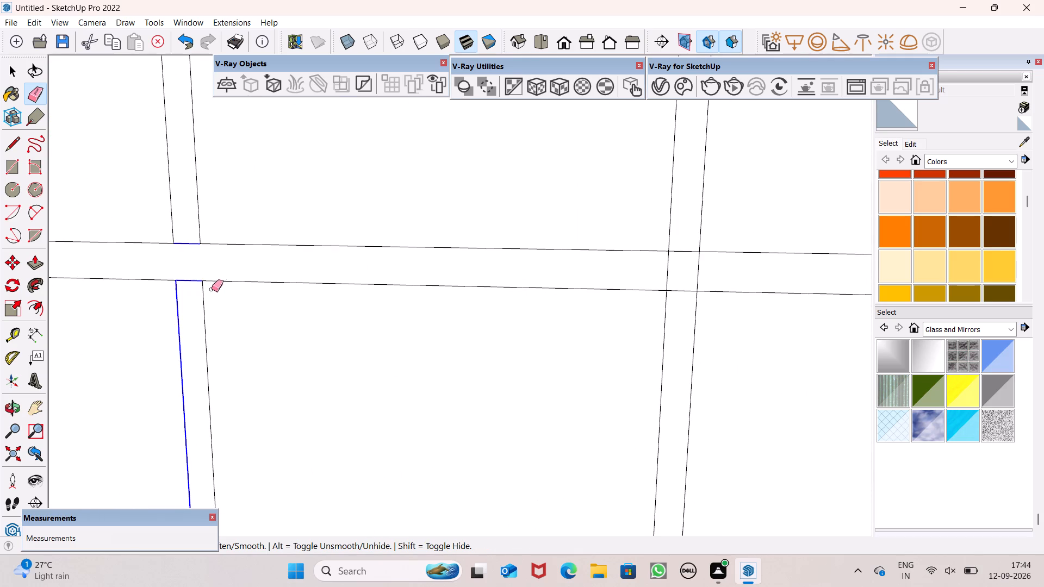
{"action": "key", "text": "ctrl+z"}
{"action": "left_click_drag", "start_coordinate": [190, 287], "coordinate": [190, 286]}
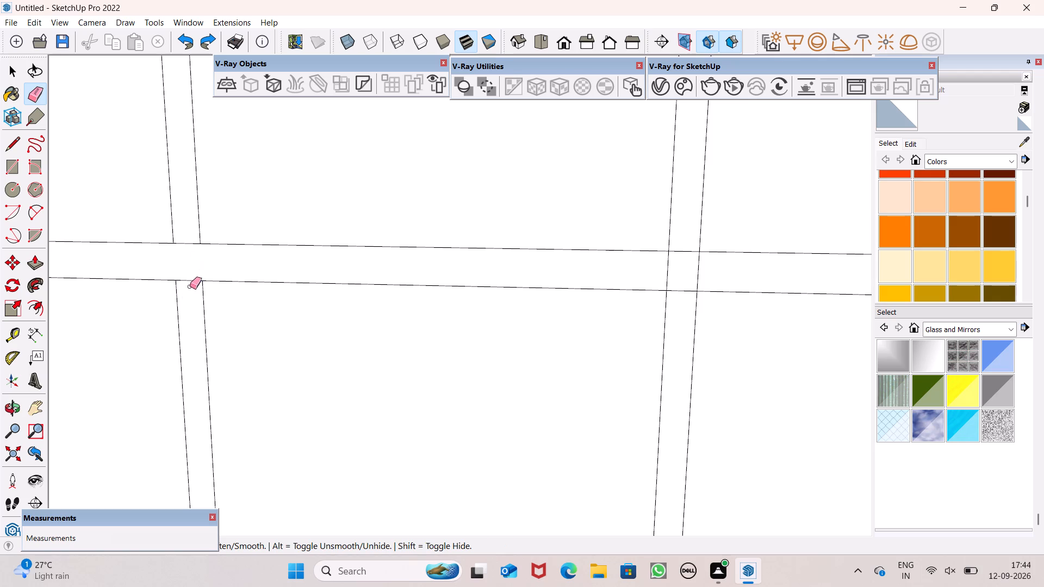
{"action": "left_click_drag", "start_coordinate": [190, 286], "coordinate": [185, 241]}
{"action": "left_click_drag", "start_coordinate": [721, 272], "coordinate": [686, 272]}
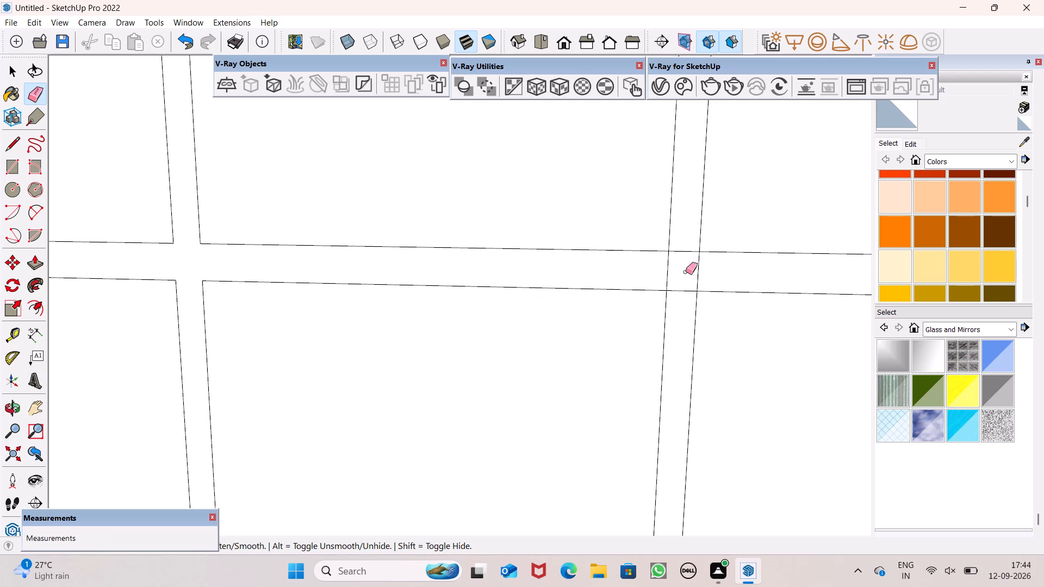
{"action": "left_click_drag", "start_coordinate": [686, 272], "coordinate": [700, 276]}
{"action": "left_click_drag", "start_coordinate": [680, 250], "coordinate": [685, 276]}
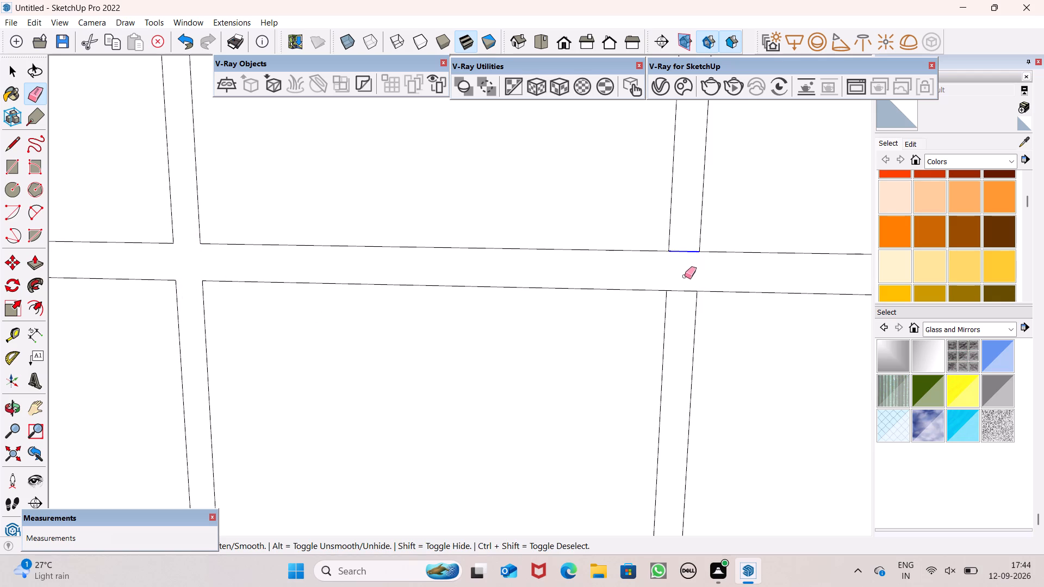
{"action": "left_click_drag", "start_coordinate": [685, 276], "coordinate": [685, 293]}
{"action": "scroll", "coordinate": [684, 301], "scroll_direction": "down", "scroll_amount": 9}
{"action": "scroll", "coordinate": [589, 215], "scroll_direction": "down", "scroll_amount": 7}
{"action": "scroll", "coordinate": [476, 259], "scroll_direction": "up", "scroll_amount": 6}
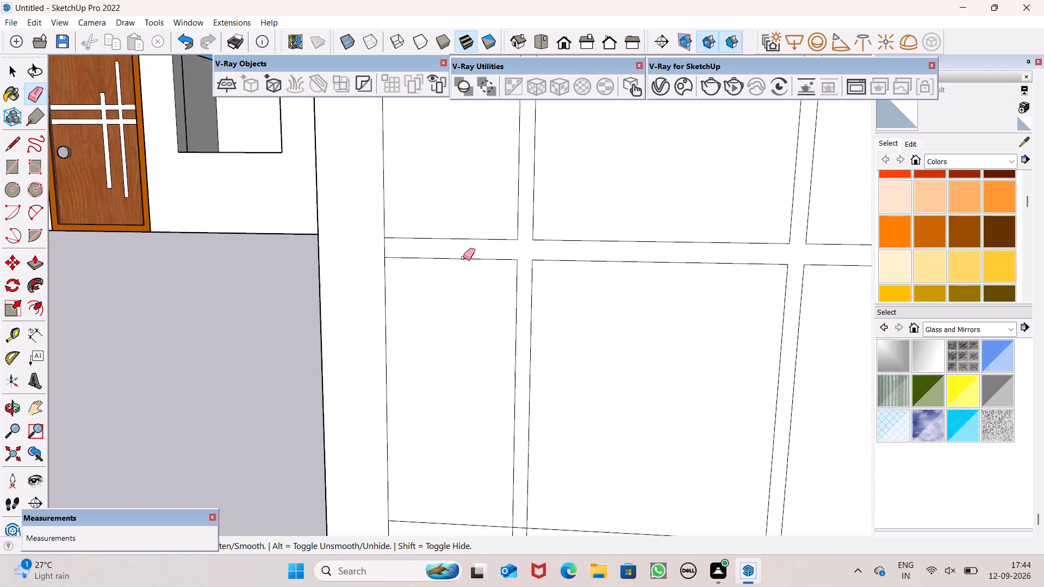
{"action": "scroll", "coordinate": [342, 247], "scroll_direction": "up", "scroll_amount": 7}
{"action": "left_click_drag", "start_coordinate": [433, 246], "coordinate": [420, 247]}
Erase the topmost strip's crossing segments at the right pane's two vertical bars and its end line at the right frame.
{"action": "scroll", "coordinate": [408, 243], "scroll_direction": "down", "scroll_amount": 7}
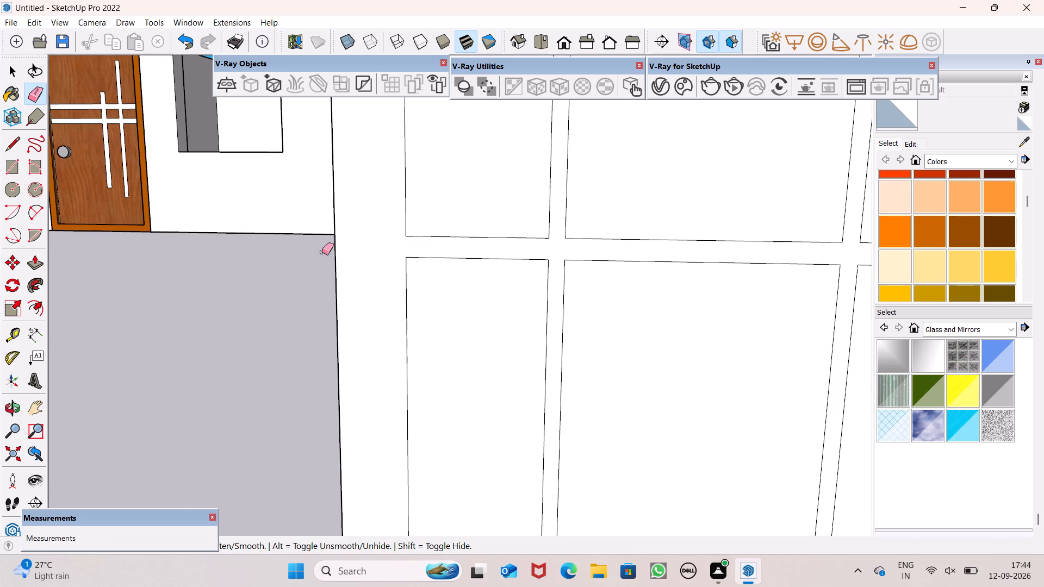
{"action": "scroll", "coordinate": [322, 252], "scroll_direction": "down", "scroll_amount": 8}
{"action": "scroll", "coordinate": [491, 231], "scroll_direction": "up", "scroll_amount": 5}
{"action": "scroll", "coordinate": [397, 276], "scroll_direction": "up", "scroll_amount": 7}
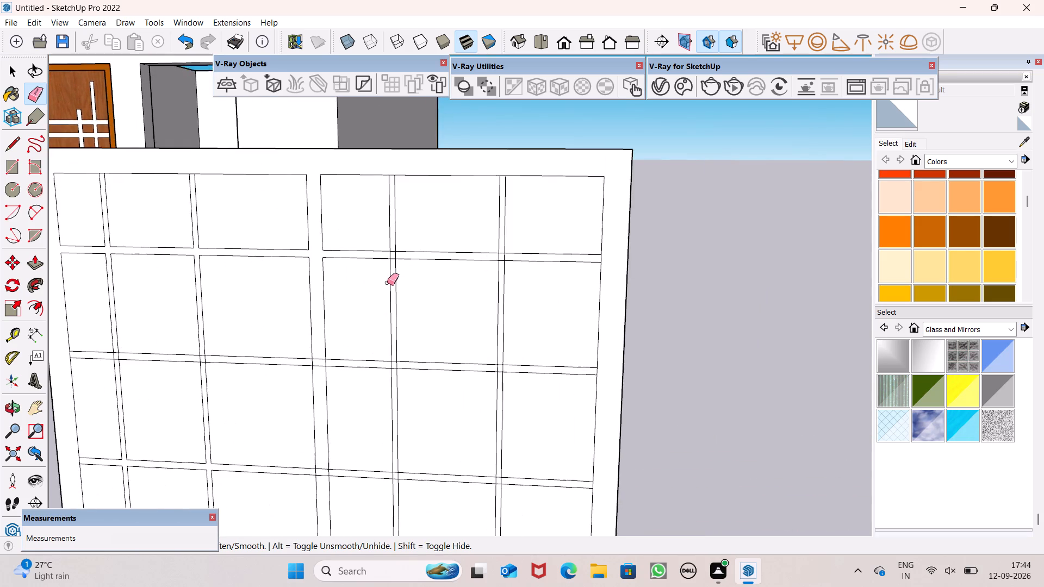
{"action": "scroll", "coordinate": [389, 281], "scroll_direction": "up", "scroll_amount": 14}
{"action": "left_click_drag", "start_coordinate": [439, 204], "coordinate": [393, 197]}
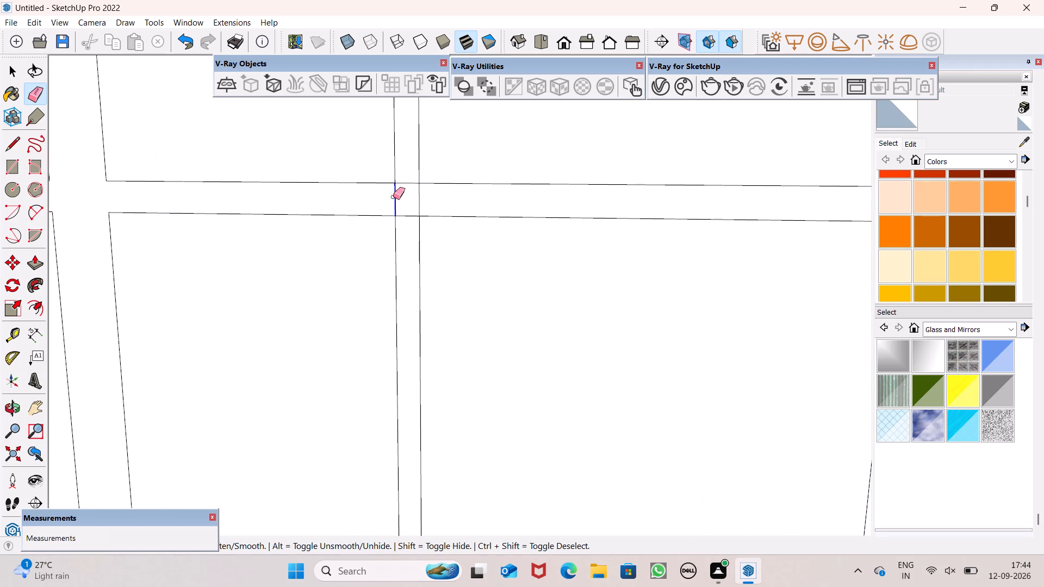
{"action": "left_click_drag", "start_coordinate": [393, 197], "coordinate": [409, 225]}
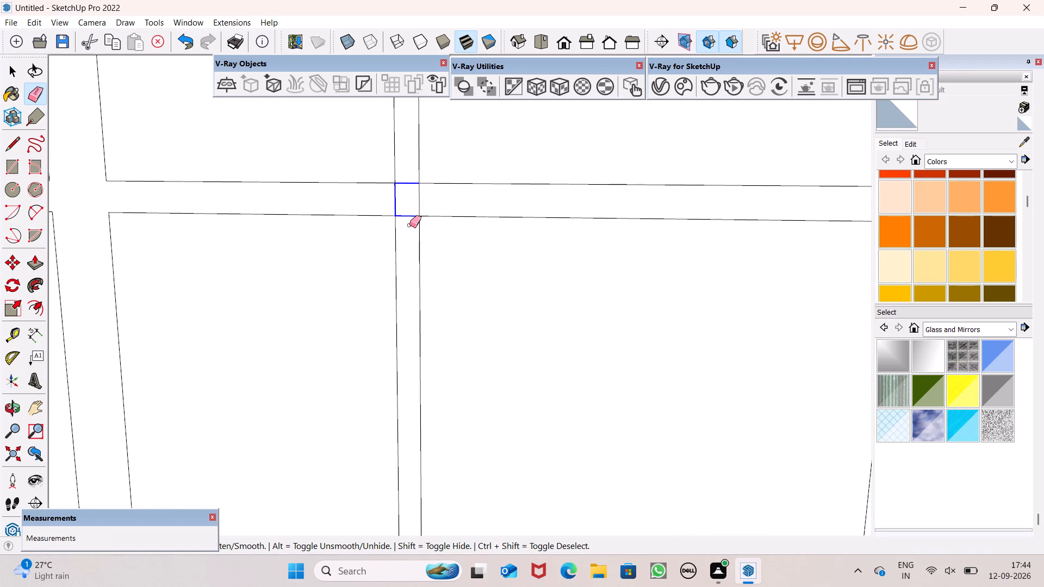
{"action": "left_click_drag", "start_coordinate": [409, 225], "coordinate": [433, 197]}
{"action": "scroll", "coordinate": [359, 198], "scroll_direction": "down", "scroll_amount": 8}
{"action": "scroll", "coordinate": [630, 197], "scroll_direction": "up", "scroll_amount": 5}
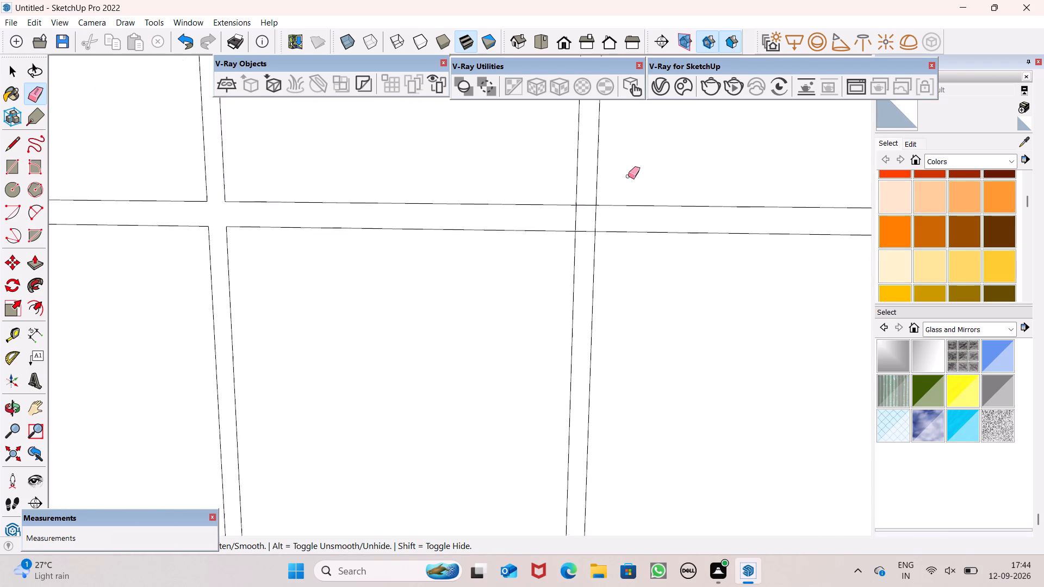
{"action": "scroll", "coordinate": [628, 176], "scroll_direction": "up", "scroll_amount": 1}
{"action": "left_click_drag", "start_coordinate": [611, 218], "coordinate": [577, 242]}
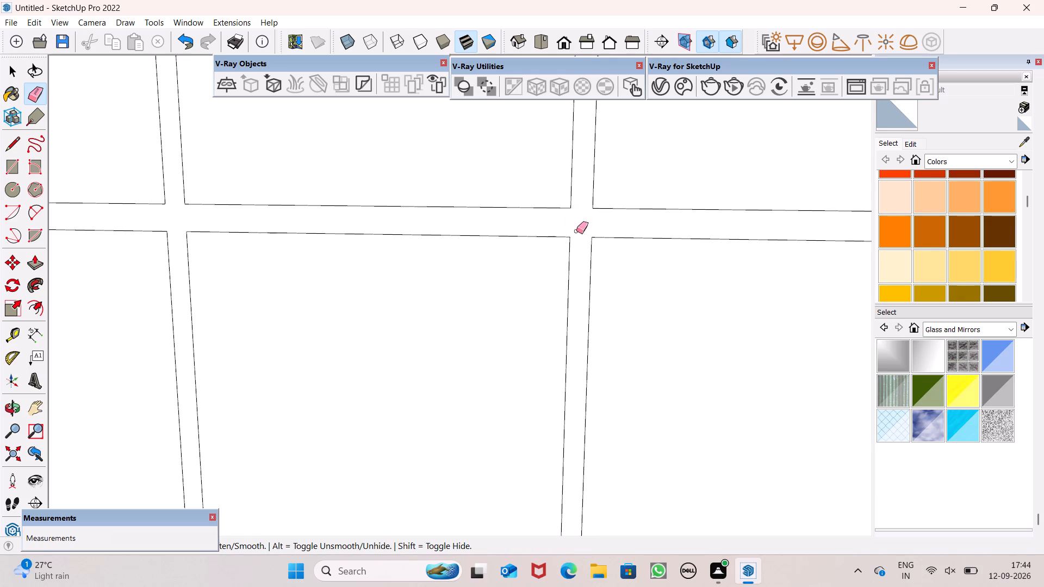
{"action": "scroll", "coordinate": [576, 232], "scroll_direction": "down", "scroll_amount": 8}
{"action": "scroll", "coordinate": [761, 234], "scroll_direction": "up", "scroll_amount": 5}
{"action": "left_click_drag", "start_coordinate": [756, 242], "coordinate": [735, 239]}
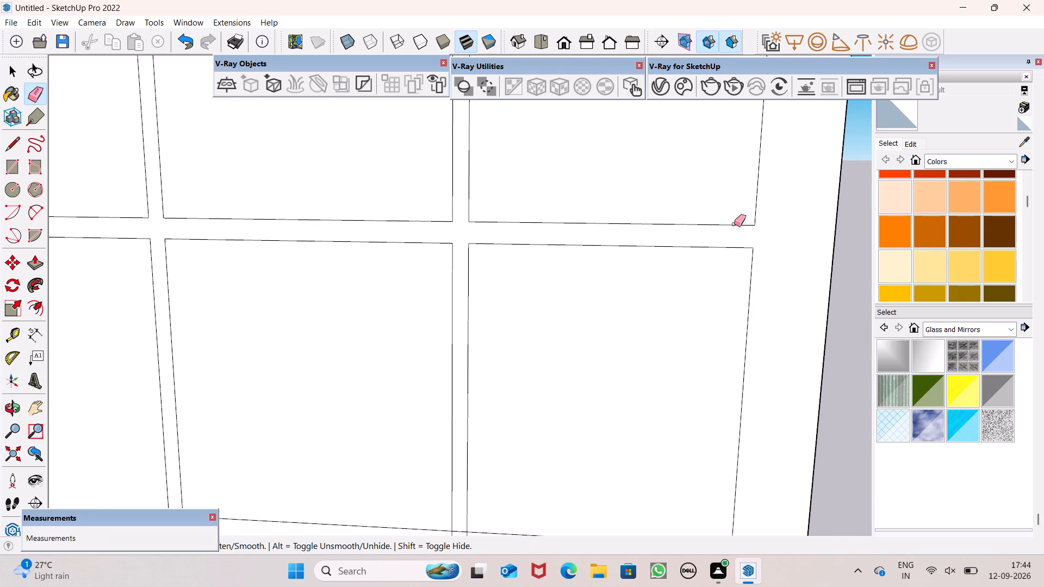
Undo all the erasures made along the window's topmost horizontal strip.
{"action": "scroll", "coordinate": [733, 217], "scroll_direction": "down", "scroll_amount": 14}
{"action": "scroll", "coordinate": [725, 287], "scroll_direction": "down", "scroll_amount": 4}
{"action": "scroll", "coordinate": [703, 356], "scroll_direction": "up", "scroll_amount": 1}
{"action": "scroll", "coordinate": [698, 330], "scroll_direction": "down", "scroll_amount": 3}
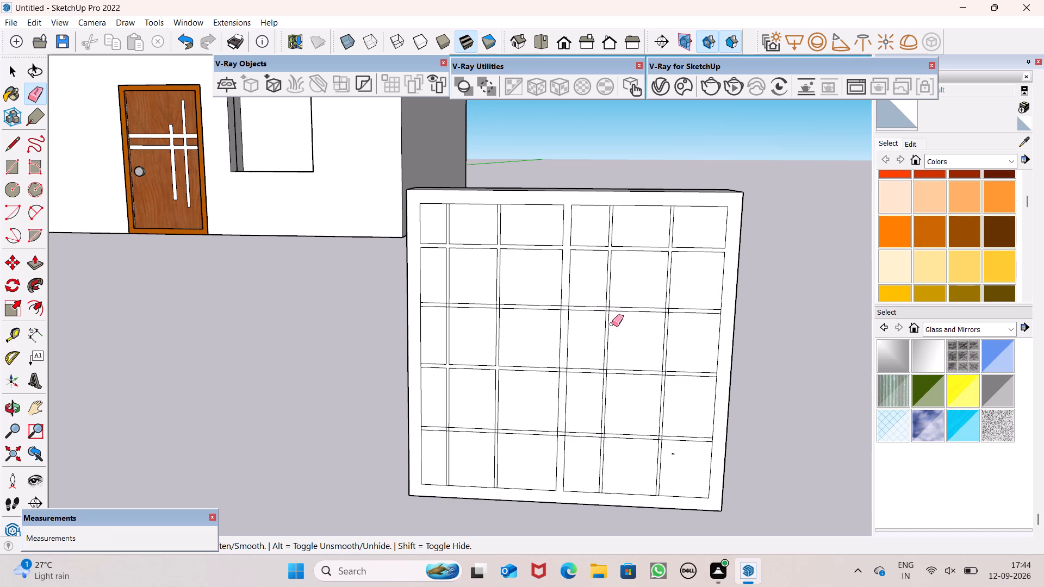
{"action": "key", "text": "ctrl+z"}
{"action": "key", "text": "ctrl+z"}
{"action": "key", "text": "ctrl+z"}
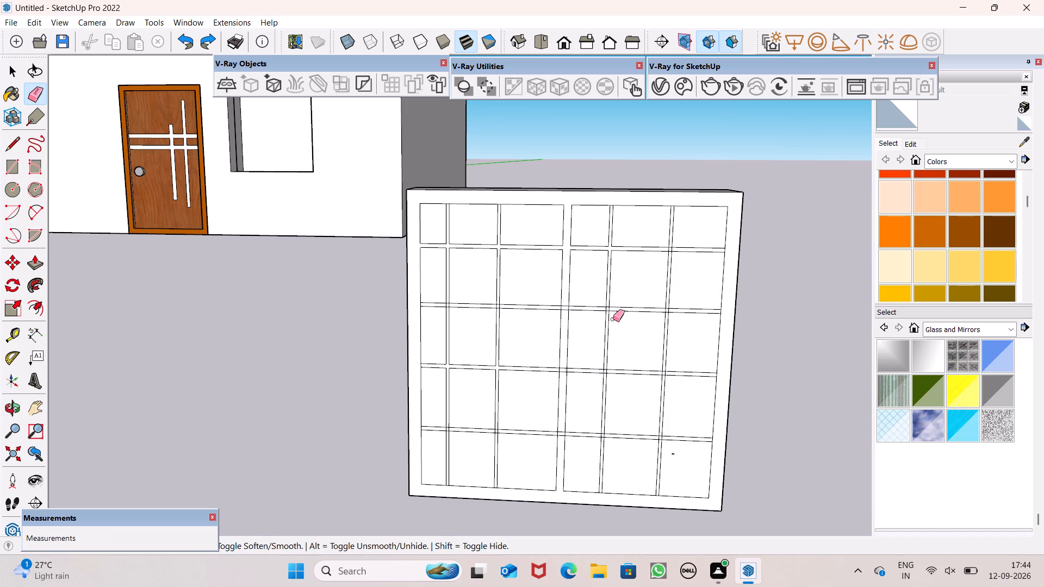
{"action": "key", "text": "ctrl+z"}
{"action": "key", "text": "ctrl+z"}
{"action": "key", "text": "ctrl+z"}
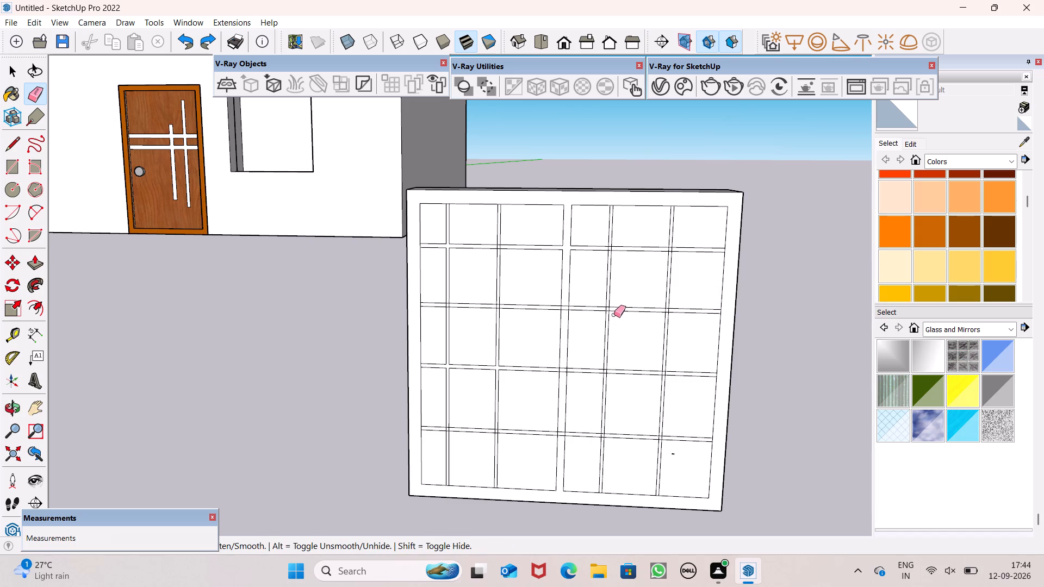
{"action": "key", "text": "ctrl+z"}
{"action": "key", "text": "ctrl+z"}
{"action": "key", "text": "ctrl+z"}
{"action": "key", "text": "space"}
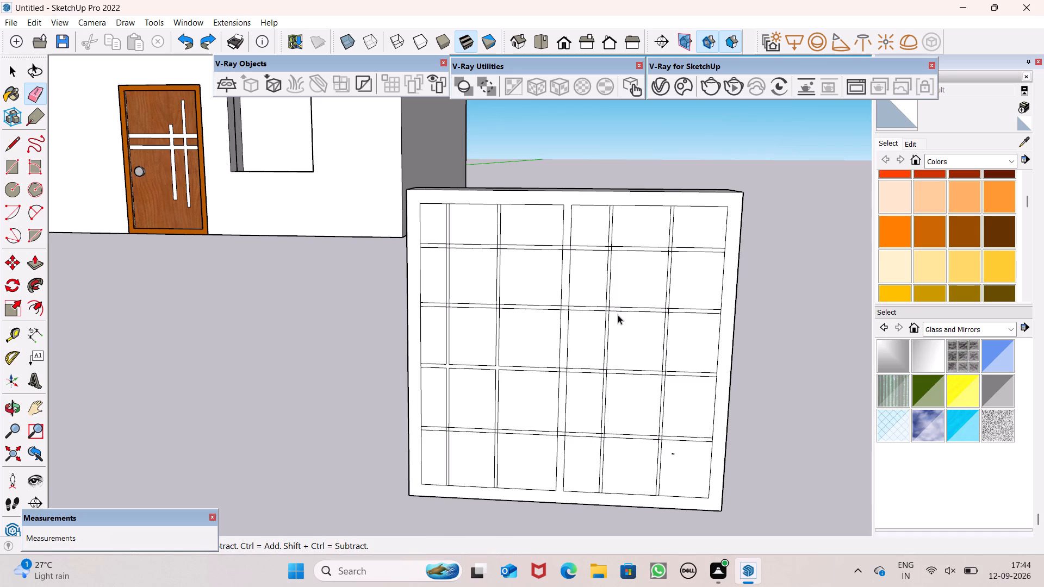
Erase the segments of the two lower horizontal strips that cross the window's central mullion.
{"action": "scroll", "coordinate": [585, 310], "scroll_direction": "down", "scroll_amount": 3}
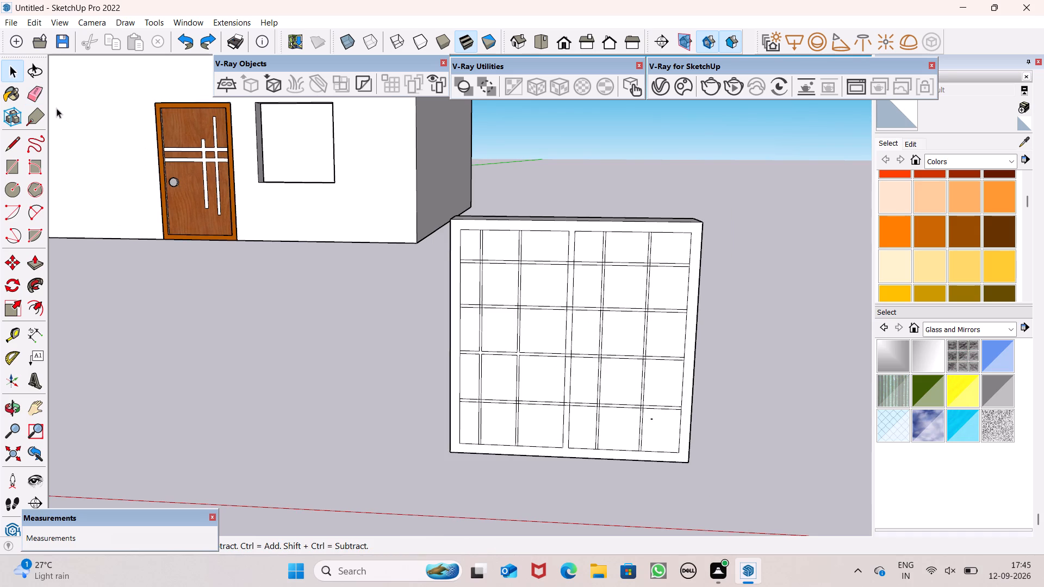
{"action": "left_click", "coordinate": [42, 97]}
{"action": "scroll", "coordinate": [594, 471], "scroll_direction": "up", "scroll_amount": 7}
{"action": "scroll", "coordinate": [545, 323], "scroll_direction": "up", "scroll_amount": 4}
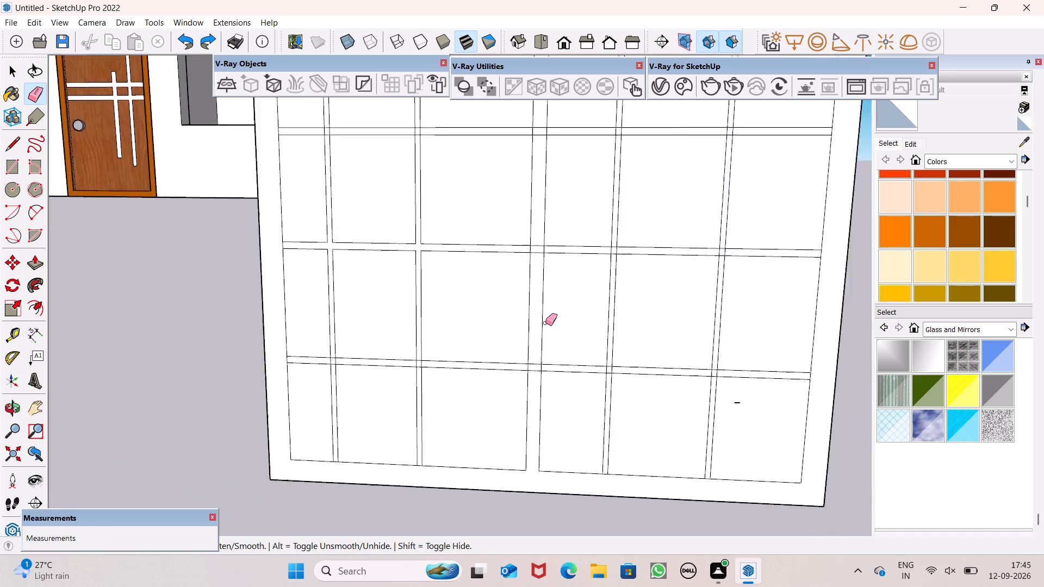
{"action": "scroll", "coordinate": [545, 323], "scroll_direction": "up", "scroll_amount": 5}
{"action": "left_click_drag", "start_coordinate": [526, 399], "coordinate": [526, 407]}
{"action": "scroll", "coordinate": [513, 344], "scroll_direction": "down", "scroll_amount": 5}
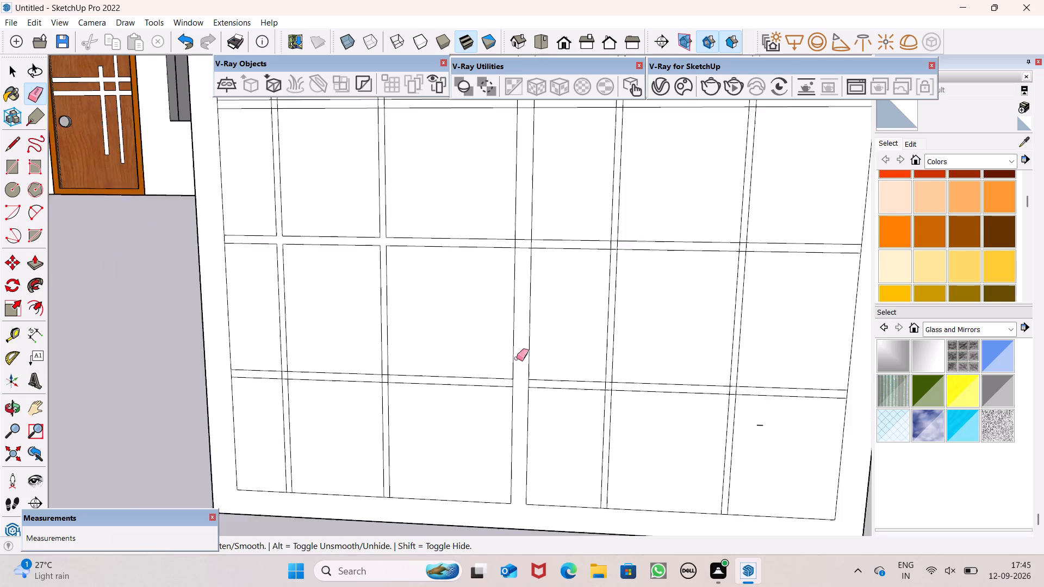
{"action": "scroll", "coordinate": [517, 358], "scroll_direction": "down", "scroll_amount": 4}
{"action": "scroll", "coordinate": [524, 265], "scroll_direction": "up", "scroll_amount": 8}
{"action": "left_click_drag", "start_coordinate": [513, 288], "coordinate": [514, 305]}
Erase the segments of the two upper horizontal strips that cross the window's central mullion.
{"action": "scroll", "coordinate": [605, 275], "scroll_direction": "down", "scroll_amount": 9}
{"action": "scroll", "coordinate": [560, 165], "scroll_direction": "up", "scroll_amount": 10}
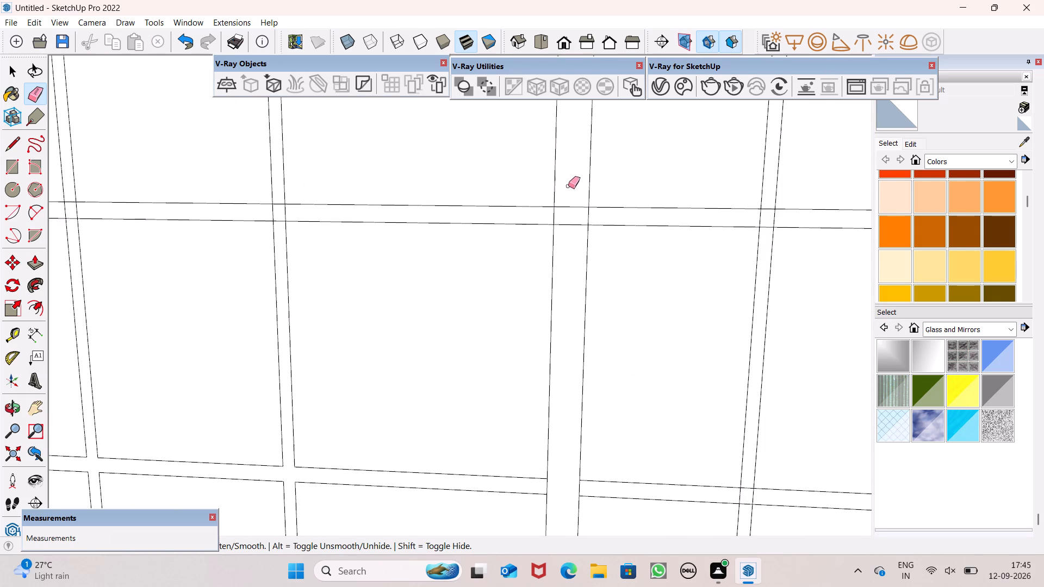
{"action": "left_click_drag", "start_coordinate": [570, 197], "coordinate": [577, 230]}
{"action": "scroll", "coordinate": [577, 212], "scroll_direction": "down", "scroll_amount": 17}
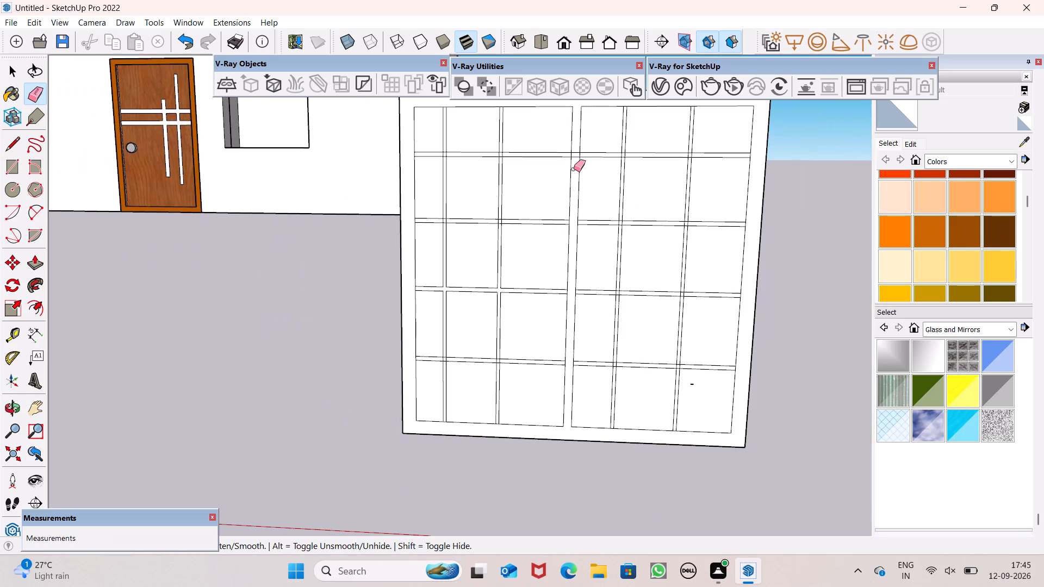
{"action": "scroll", "coordinate": [573, 167], "scroll_direction": "up", "scroll_amount": 16}
{"action": "left_click_drag", "start_coordinate": [580, 161], "coordinate": [583, 180]}
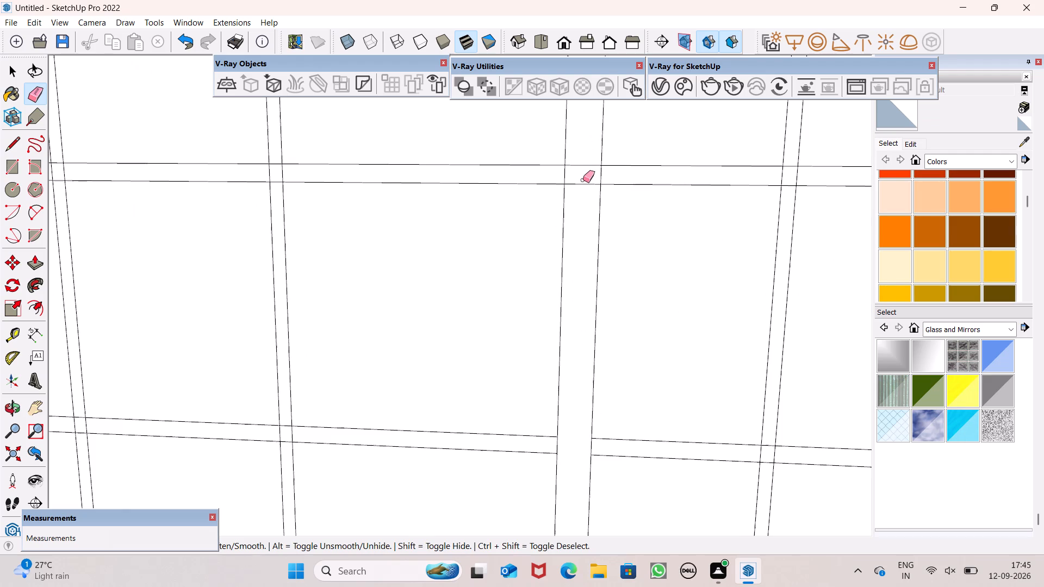
{"action": "left_click_drag", "start_coordinate": [583, 180], "coordinate": [583, 186]}
{"action": "scroll", "coordinate": [583, 173], "scroll_direction": "down", "scroll_amount": 17}
{"action": "key", "text": "space"}
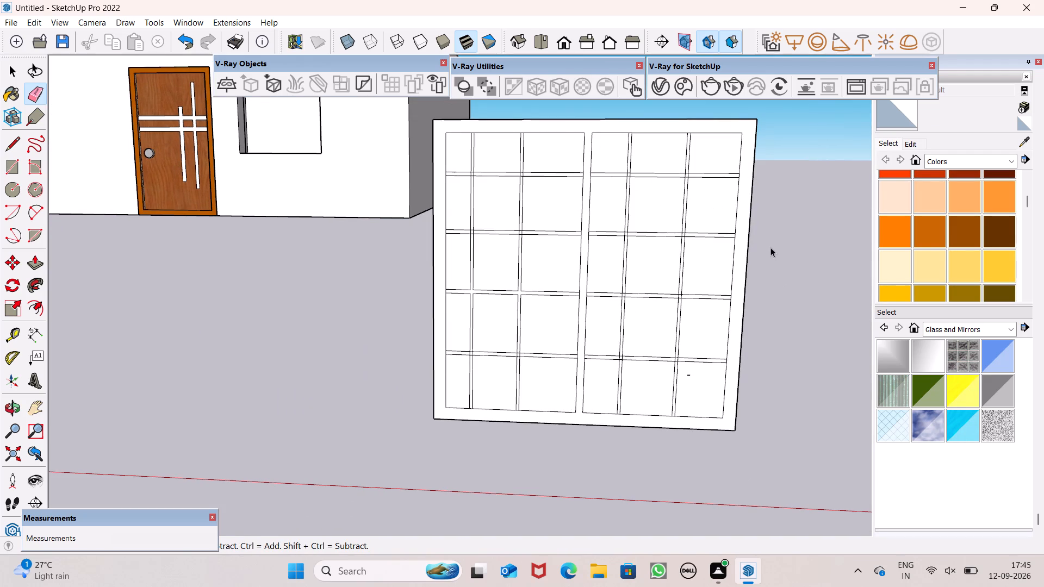
{"action": "scroll", "coordinate": [770, 246], "scroll_direction": "down", "scroll_amount": 4}
{"action": "scroll", "coordinate": [763, 273], "scroll_direction": "up", "scroll_amount": 5}
{"action": "scroll", "coordinate": [743, 285], "scroll_direction": "down", "scroll_amount": 5}
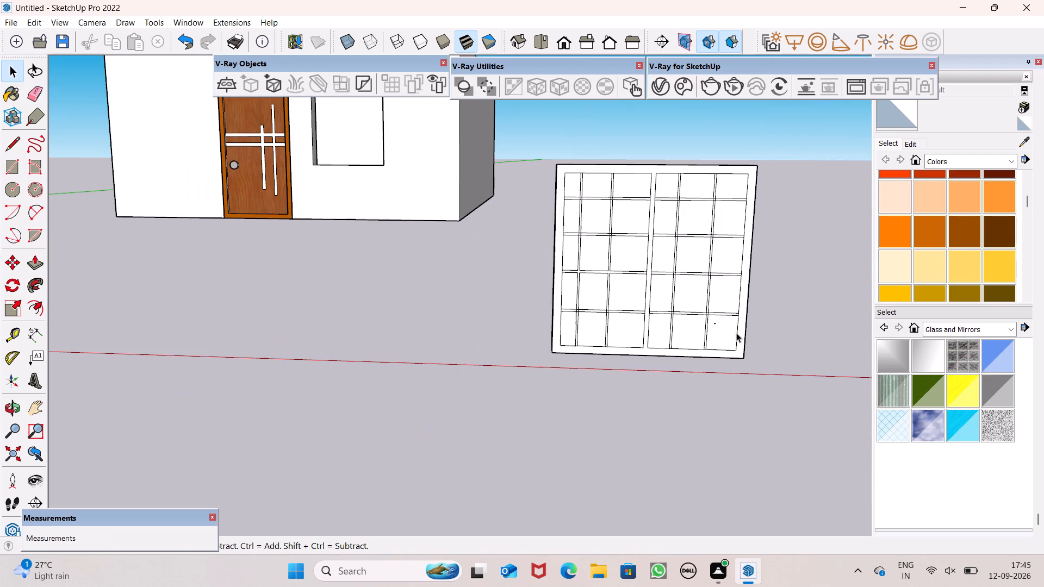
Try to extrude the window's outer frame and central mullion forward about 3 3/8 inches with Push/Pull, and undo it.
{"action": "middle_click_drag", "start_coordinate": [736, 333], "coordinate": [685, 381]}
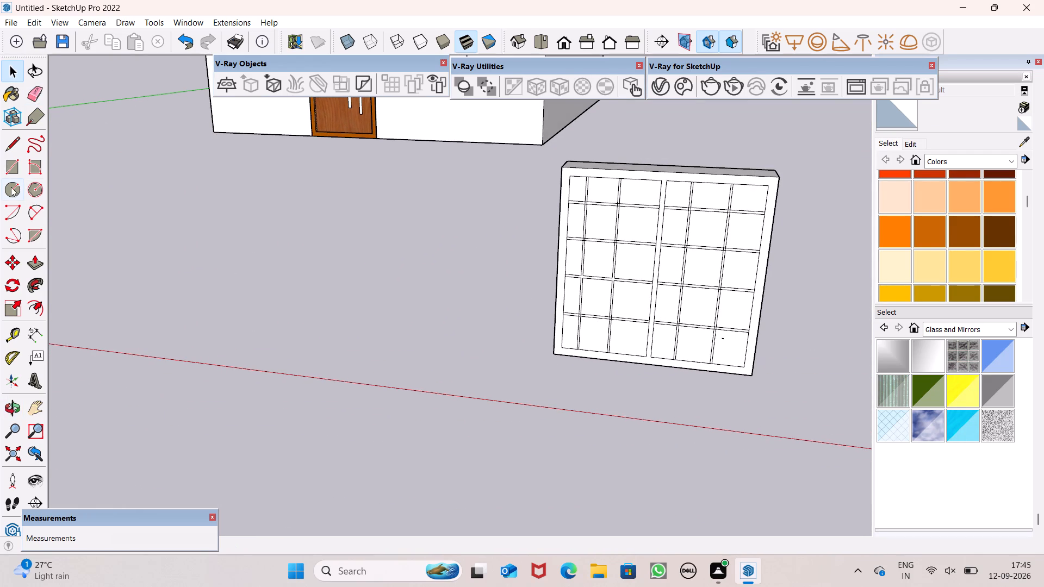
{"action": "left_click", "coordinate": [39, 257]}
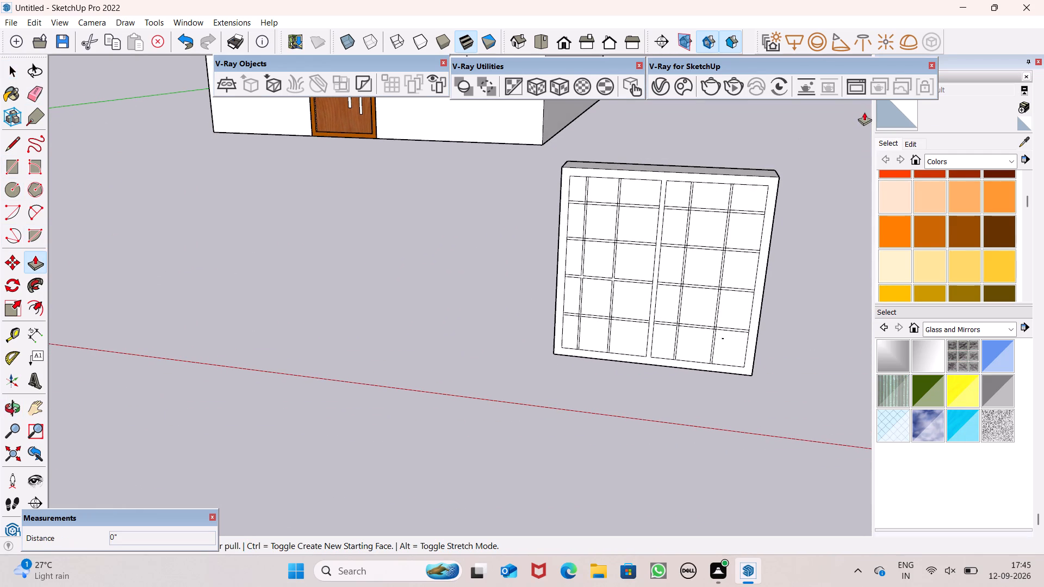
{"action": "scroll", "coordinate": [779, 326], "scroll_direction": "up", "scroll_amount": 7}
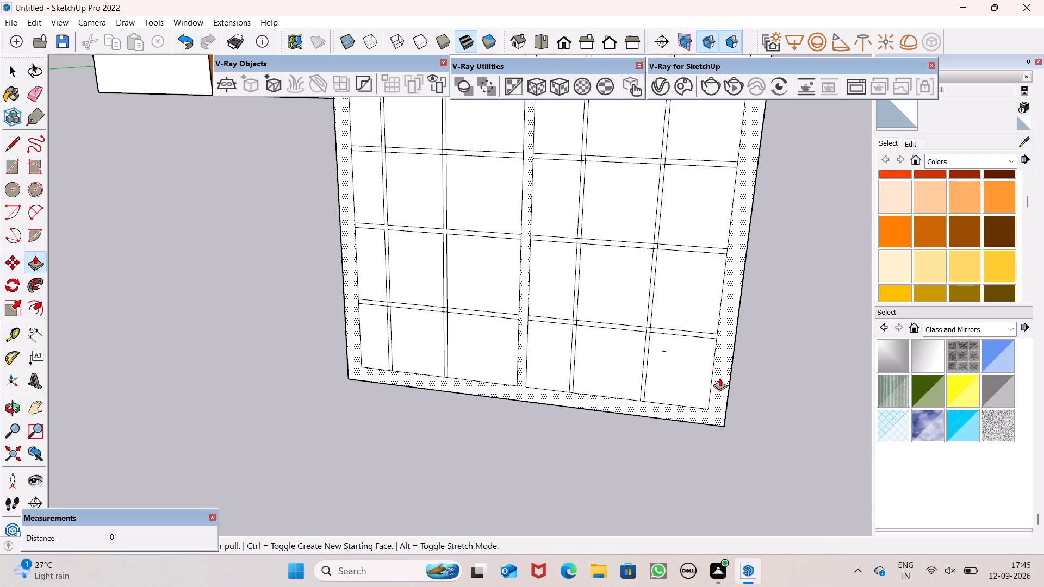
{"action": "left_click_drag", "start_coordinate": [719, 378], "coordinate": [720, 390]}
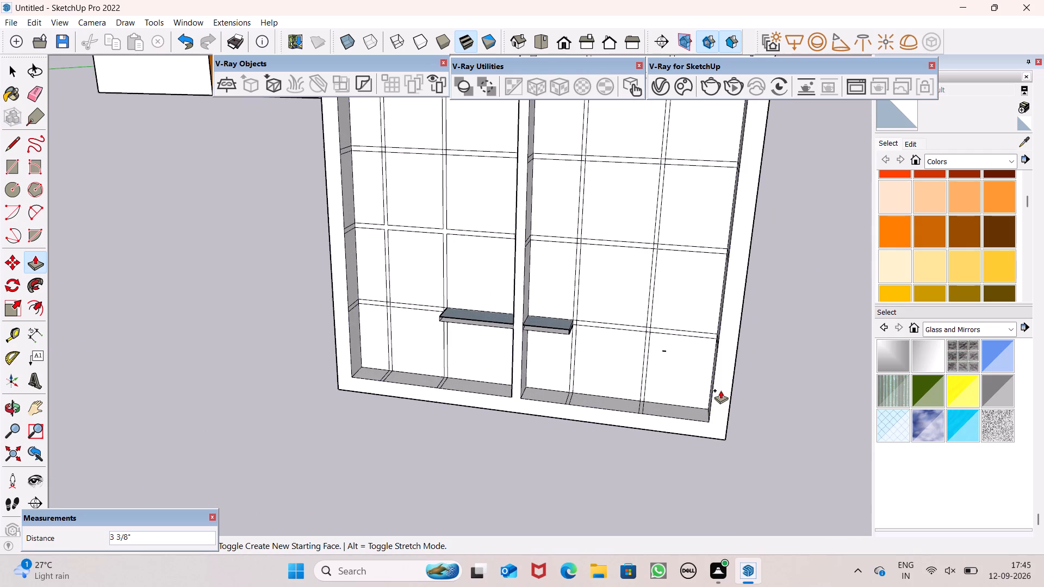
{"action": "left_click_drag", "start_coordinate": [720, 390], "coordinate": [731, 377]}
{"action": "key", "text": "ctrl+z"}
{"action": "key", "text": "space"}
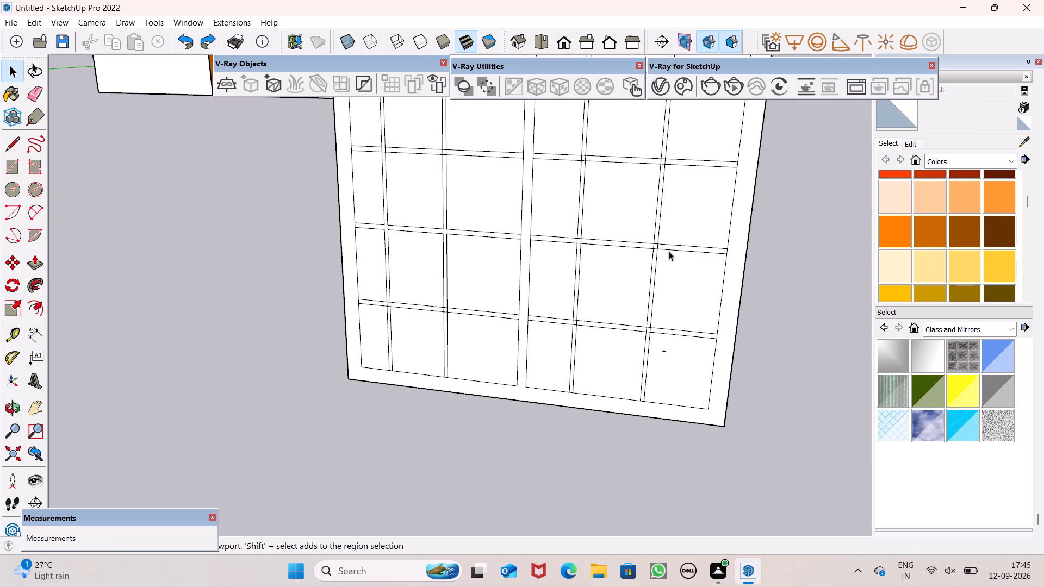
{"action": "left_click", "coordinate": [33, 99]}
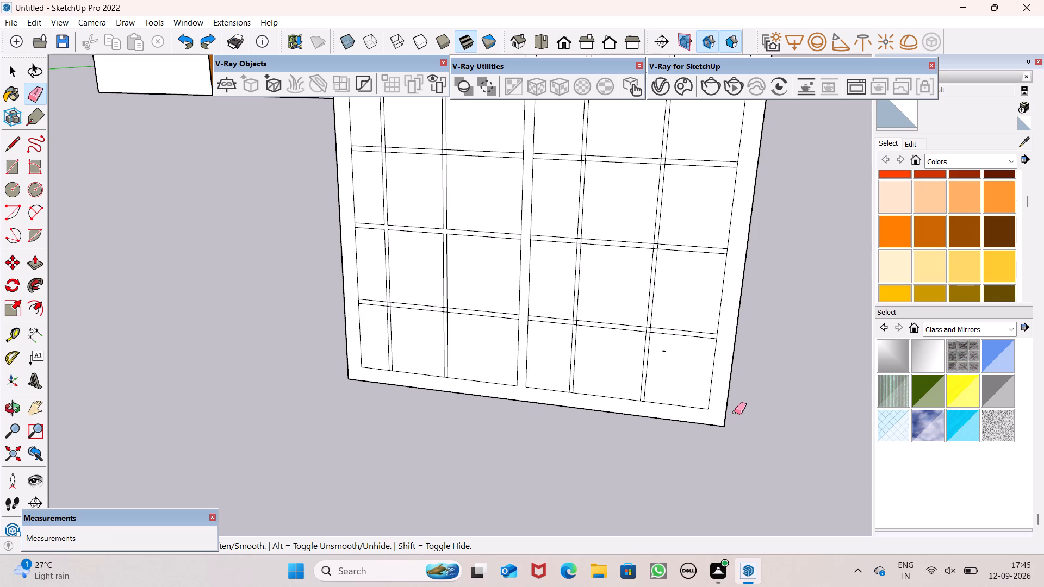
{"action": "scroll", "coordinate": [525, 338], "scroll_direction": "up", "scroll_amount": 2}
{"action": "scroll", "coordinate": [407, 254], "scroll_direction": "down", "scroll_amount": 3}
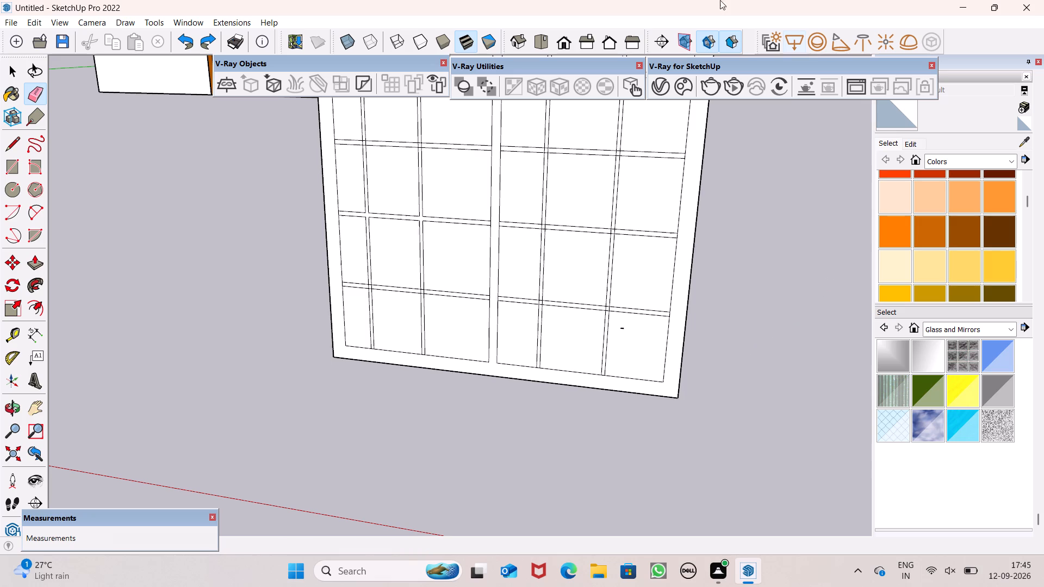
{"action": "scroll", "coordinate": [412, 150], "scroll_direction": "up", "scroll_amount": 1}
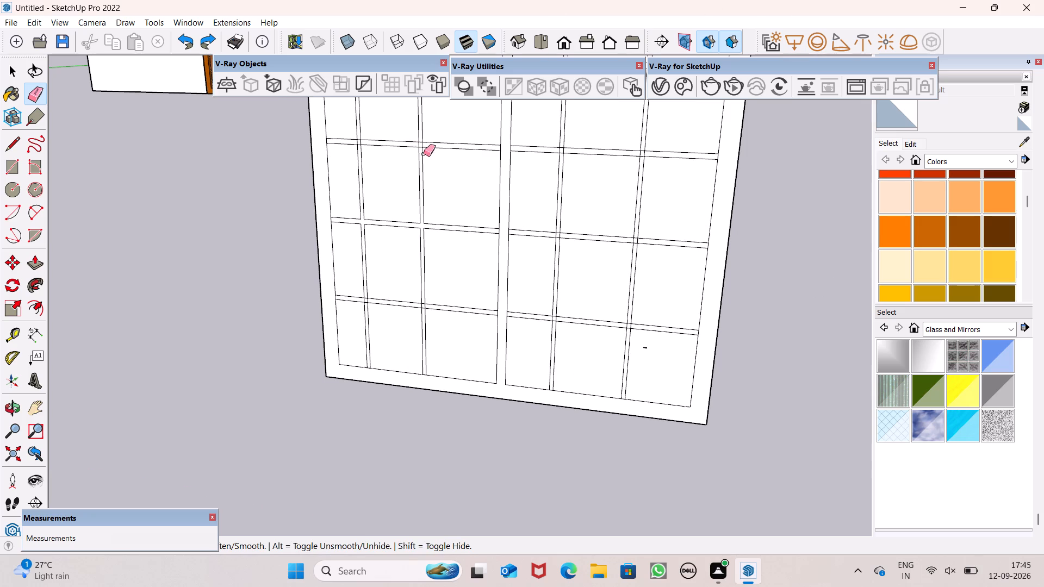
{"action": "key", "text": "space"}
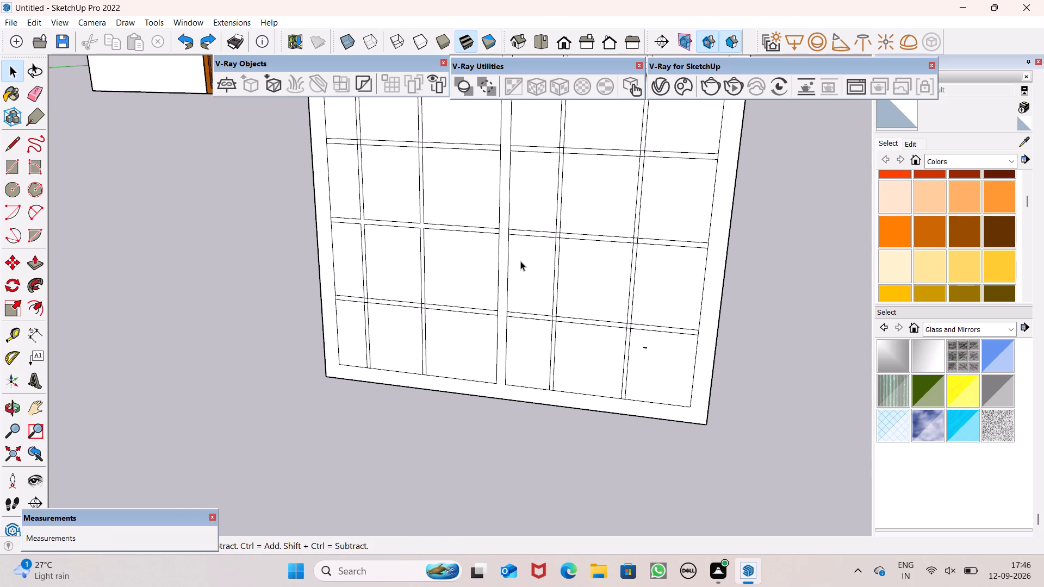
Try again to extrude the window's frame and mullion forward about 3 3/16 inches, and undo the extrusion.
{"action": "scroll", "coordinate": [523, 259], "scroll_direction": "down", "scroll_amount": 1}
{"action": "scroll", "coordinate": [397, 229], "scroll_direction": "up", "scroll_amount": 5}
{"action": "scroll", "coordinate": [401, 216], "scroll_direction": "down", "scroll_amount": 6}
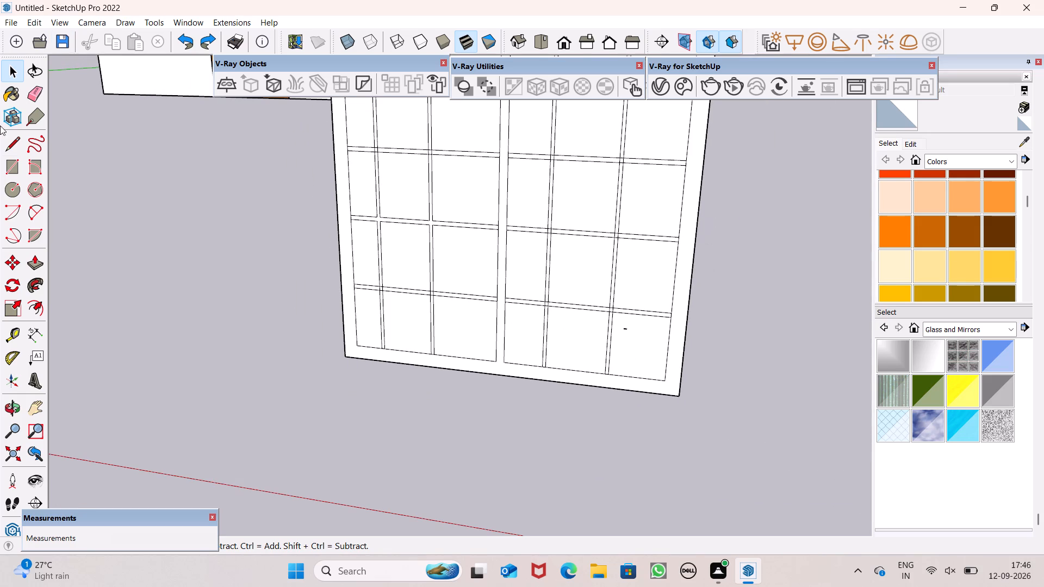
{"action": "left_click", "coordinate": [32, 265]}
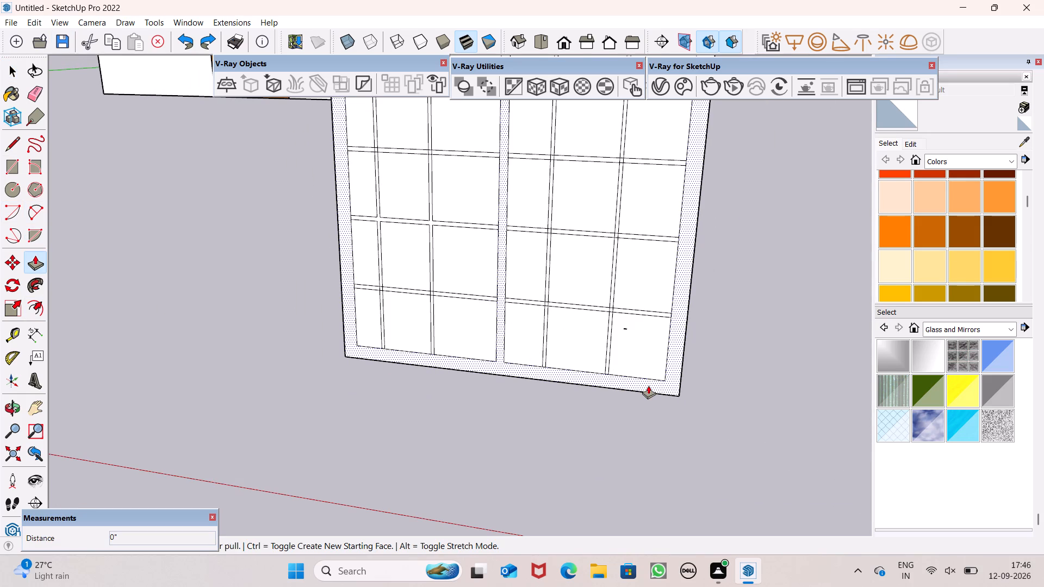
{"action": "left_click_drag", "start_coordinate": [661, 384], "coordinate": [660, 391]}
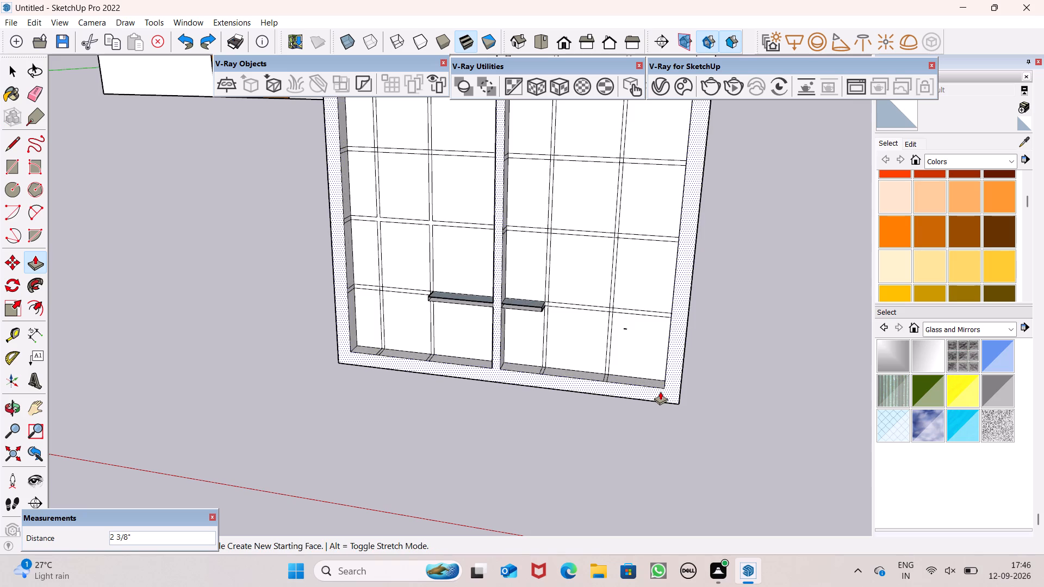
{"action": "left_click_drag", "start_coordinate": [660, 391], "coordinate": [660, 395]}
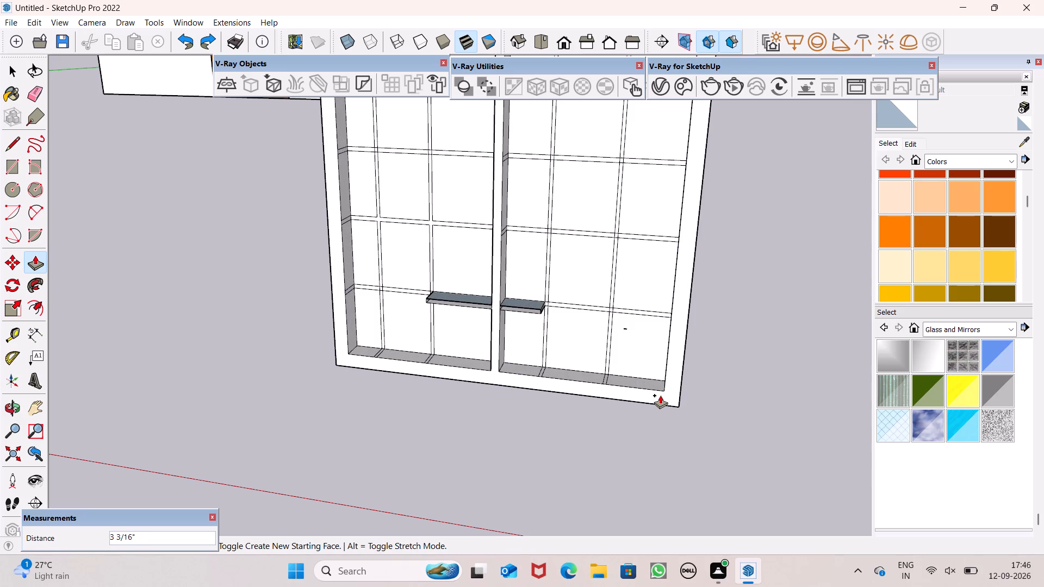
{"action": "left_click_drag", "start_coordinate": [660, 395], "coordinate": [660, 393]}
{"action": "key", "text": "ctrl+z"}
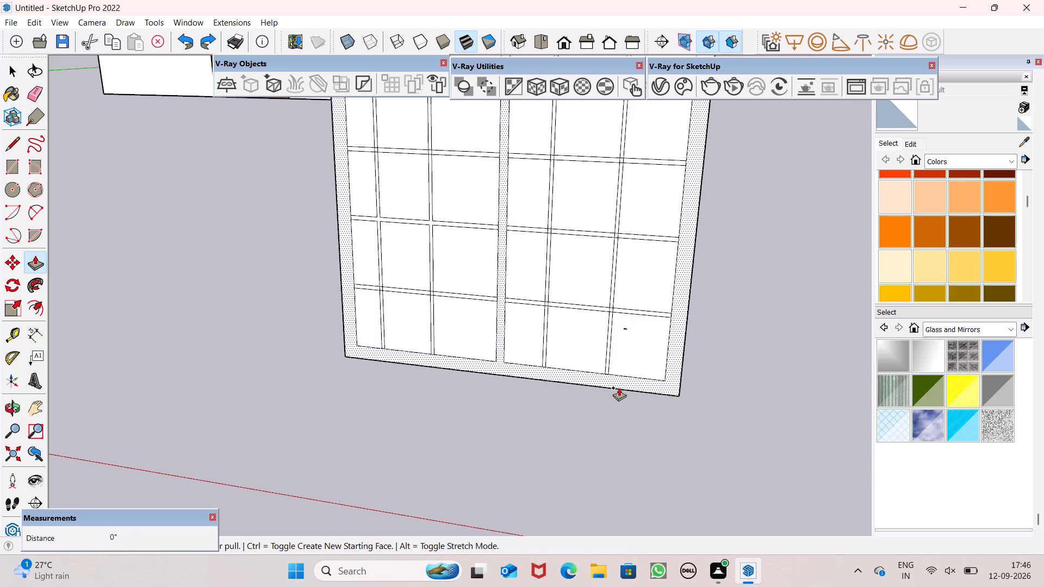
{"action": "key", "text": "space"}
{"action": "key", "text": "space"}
Examine the junctions of the horizontal strips with the window's central mullion for leftover crossing lines.
{"action": "scroll", "coordinate": [496, 311], "scroll_direction": "up", "scroll_amount": 10}
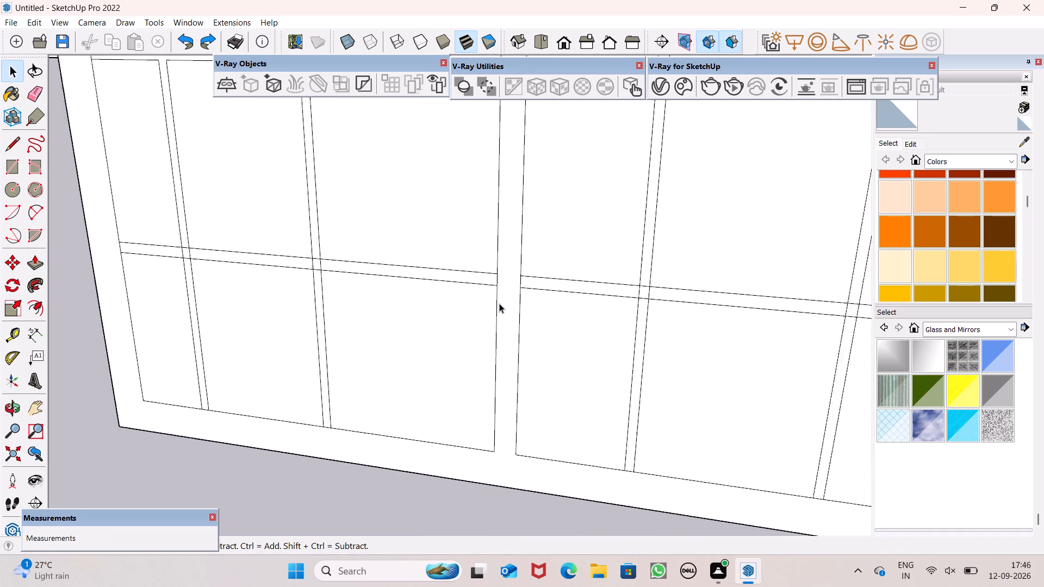
{"action": "scroll", "coordinate": [499, 303], "scroll_direction": "up", "scroll_amount": 3}
{"action": "scroll", "coordinate": [487, 298], "scroll_direction": "down", "scroll_amount": 10}
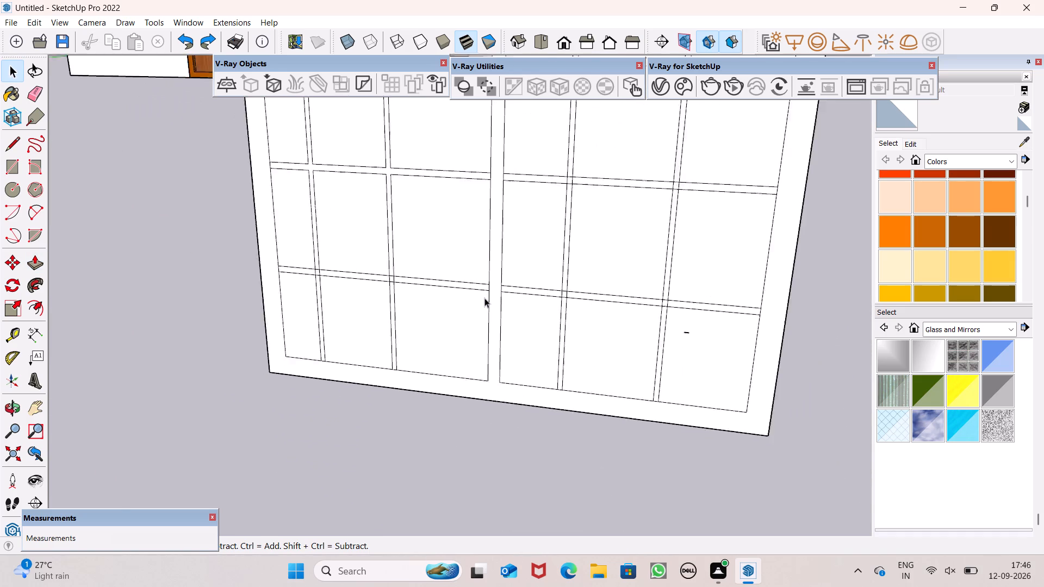
{"action": "scroll", "coordinate": [484, 298], "scroll_direction": "down", "scroll_amount": 4}
{"action": "scroll", "coordinate": [520, 272], "scroll_direction": "up", "scroll_amount": 12}
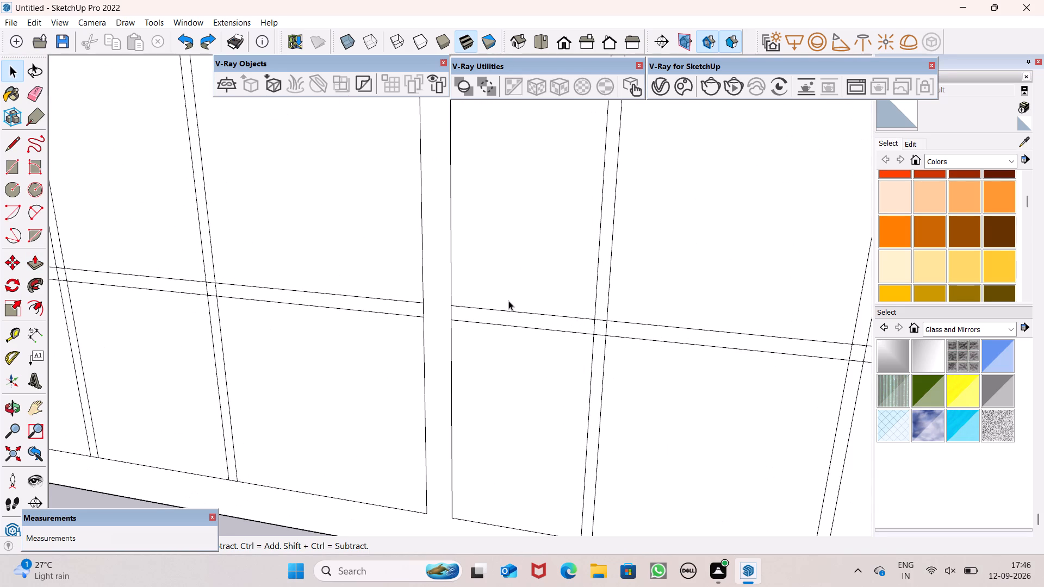
{"action": "scroll", "coordinate": [508, 301], "scroll_direction": "down", "scroll_amount": 19}
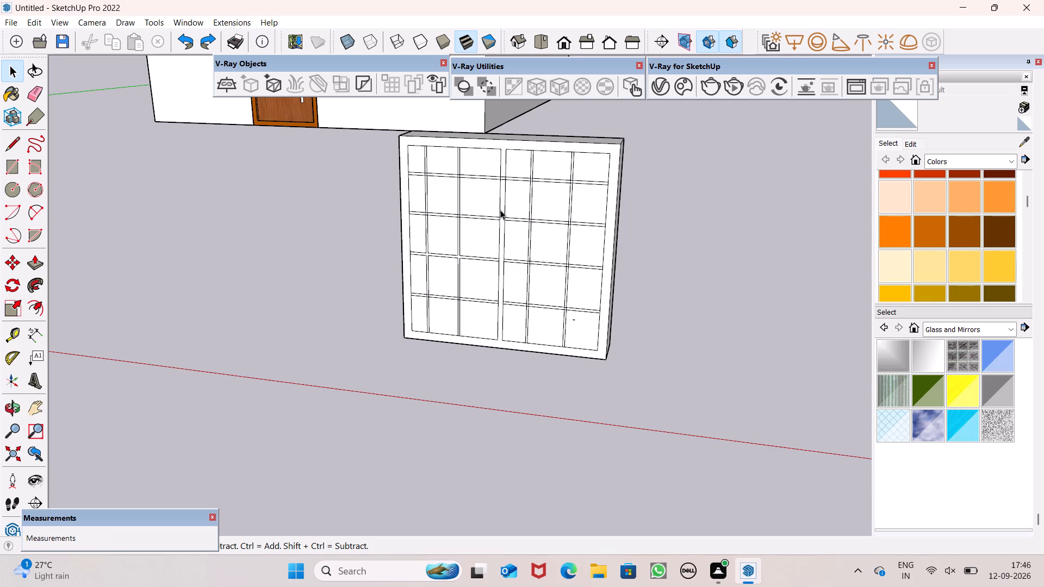
{"action": "scroll", "coordinate": [500, 209], "scroll_direction": "up", "scroll_amount": 5}
{"action": "scroll", "coordinate": [495, 221], "scroll_direction": "down", "scroll_amount": 5}
{"action": "scroll", "coordinate": [500, 153], "scroll_direction": "up", "scroll_amount": 6}
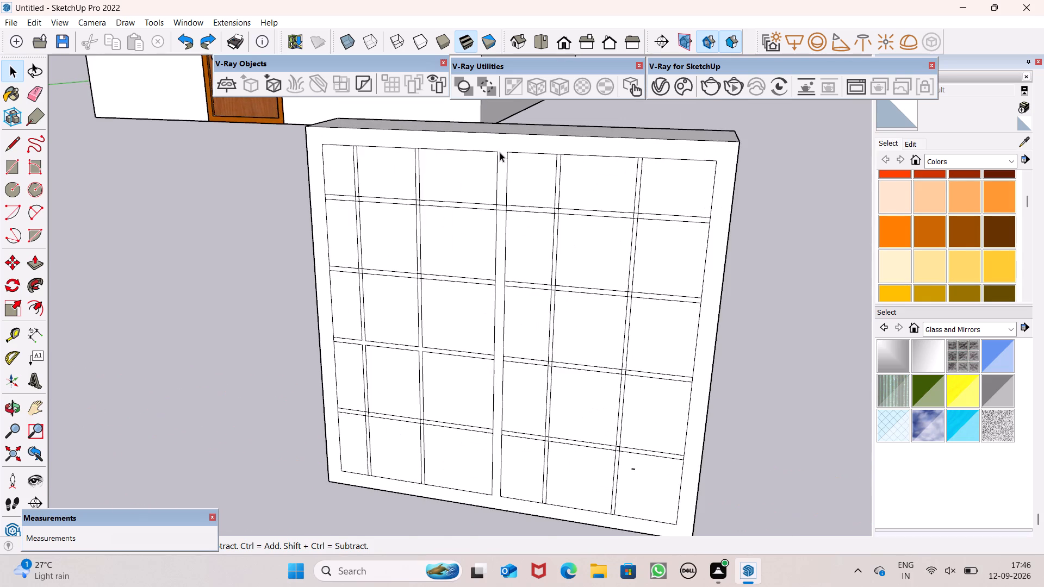
{"action": "scroll", "coordinate": [482, 169], "scroll_direction": "up", "scroll_amount": 2}
{"action": "scroll", "coordinate": [482, 170], "scroll_direction": "down", "scroll_amount": 2}
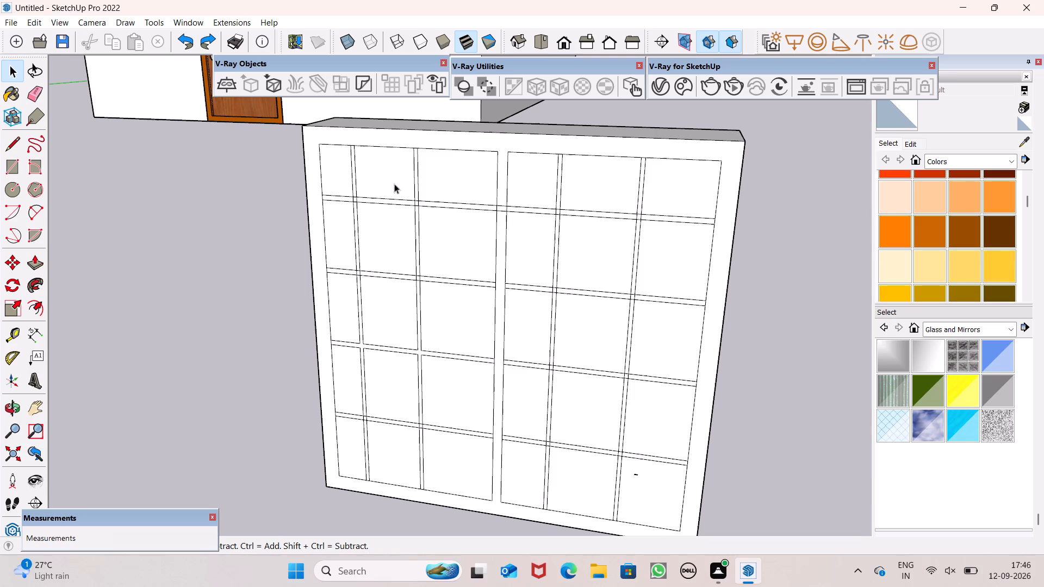
Erase the topmost horizontal strip's segments that cross the window's central mullion.
{"action": "left_click", "coordinate": [43, 97]}
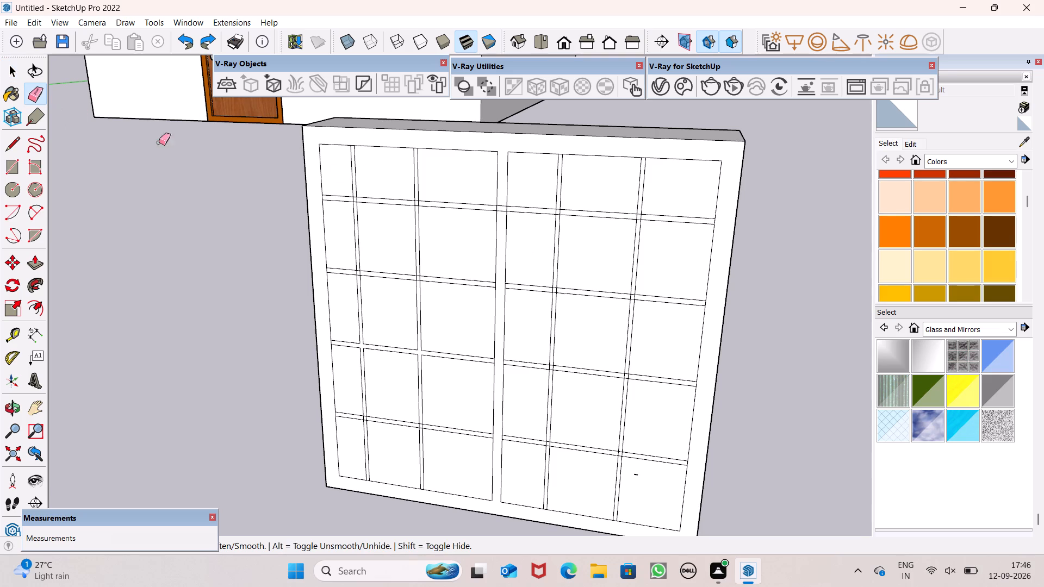
{"action": "scroll", "coordinate": [469, 218], "scroll_direction": "up", "scroll_amount": 8}
{"action": "left_click_drag", "start_coordinate": [543, 179], "coordinate": [549, 214]}
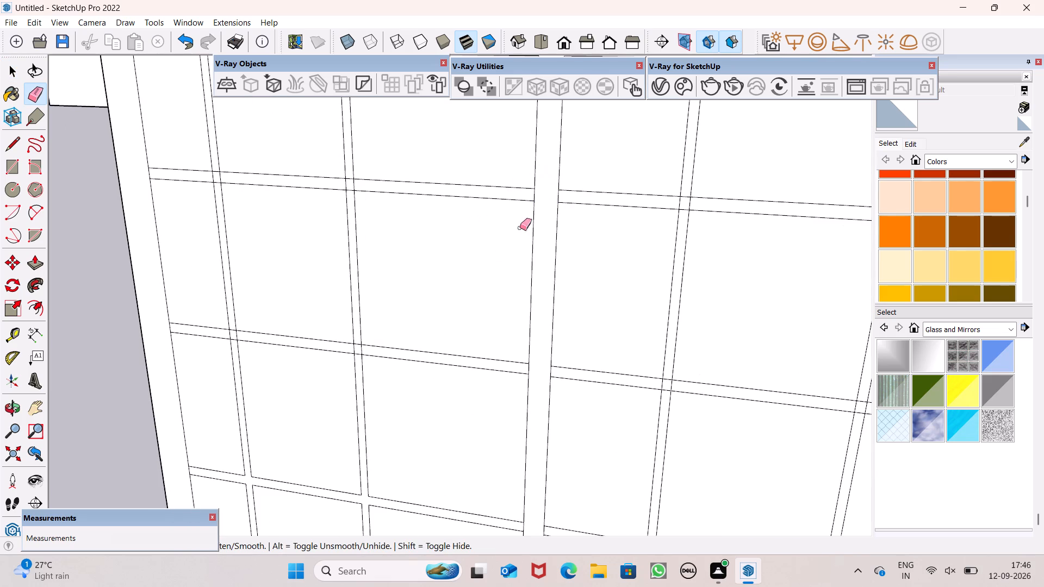
{"action": "key", "text": "space"}
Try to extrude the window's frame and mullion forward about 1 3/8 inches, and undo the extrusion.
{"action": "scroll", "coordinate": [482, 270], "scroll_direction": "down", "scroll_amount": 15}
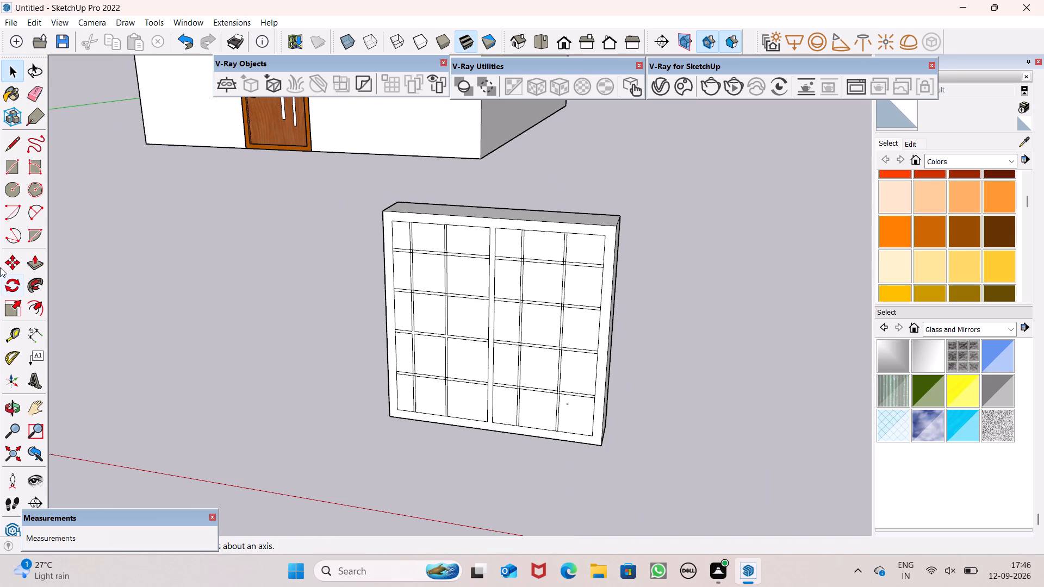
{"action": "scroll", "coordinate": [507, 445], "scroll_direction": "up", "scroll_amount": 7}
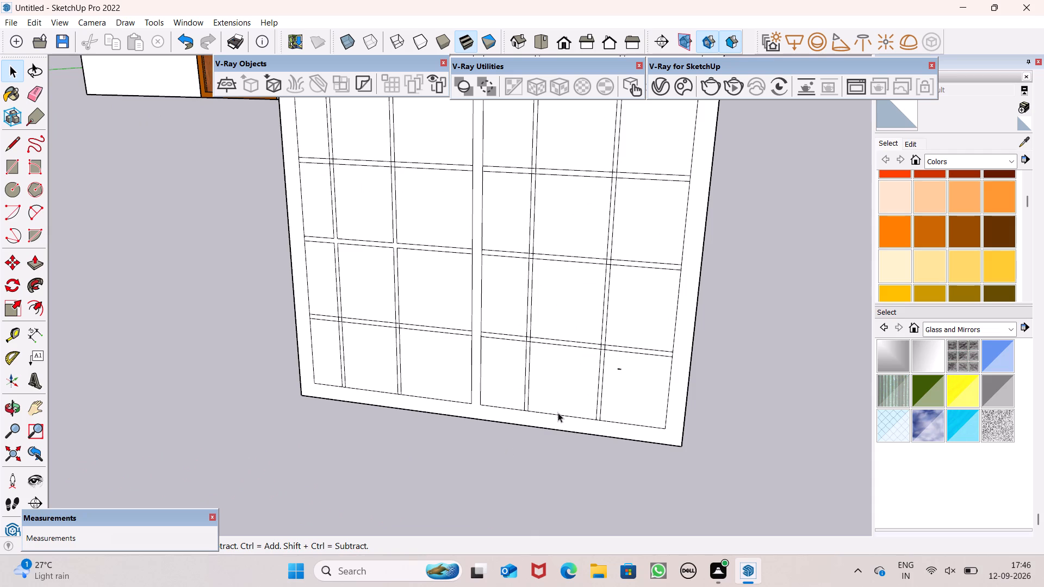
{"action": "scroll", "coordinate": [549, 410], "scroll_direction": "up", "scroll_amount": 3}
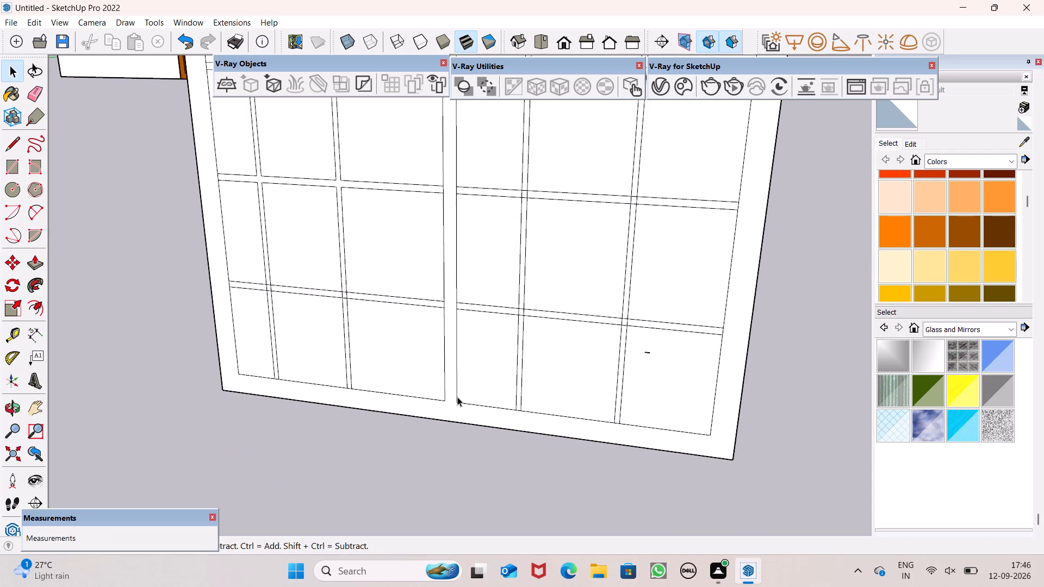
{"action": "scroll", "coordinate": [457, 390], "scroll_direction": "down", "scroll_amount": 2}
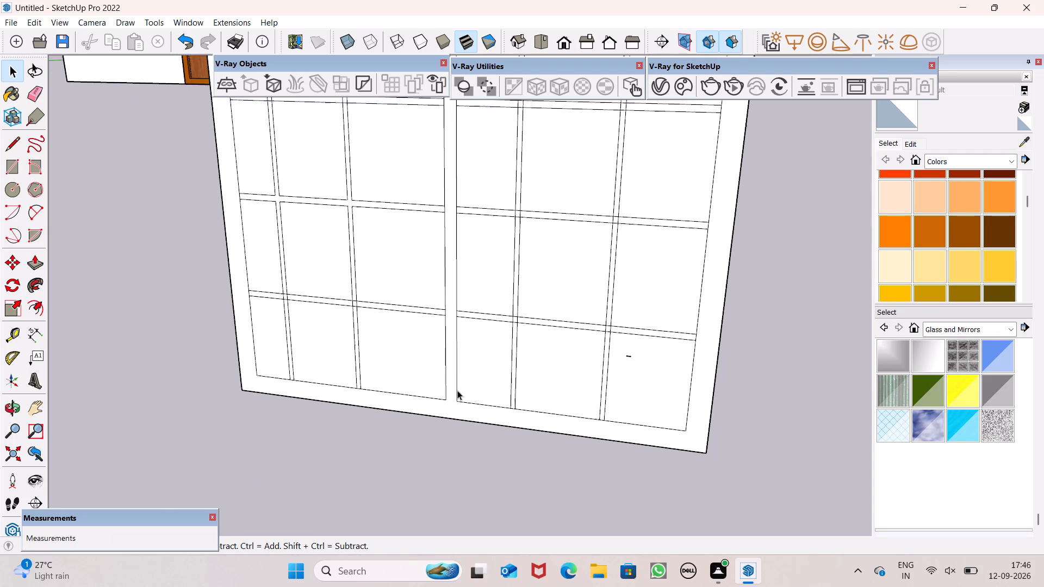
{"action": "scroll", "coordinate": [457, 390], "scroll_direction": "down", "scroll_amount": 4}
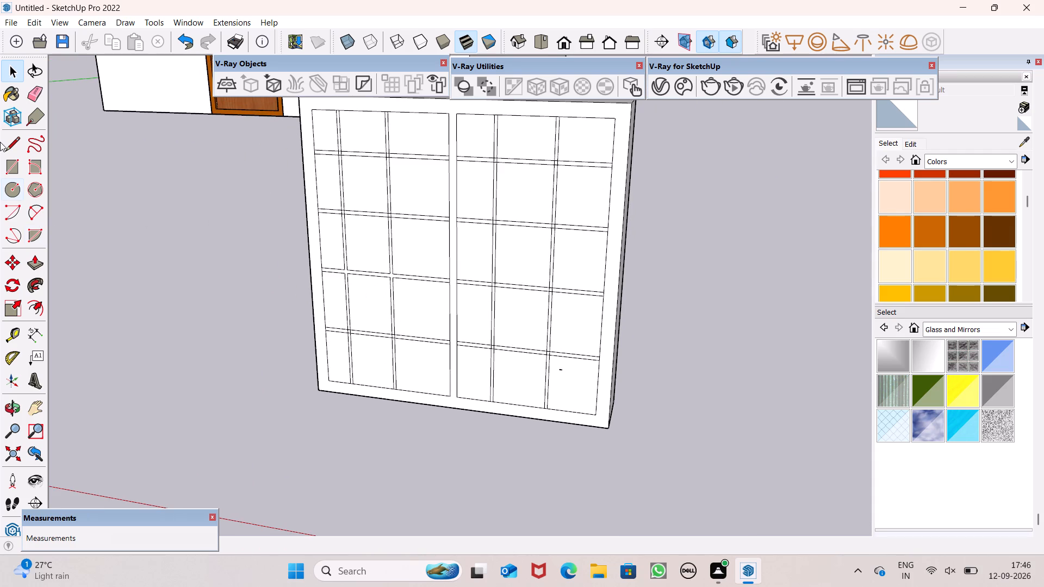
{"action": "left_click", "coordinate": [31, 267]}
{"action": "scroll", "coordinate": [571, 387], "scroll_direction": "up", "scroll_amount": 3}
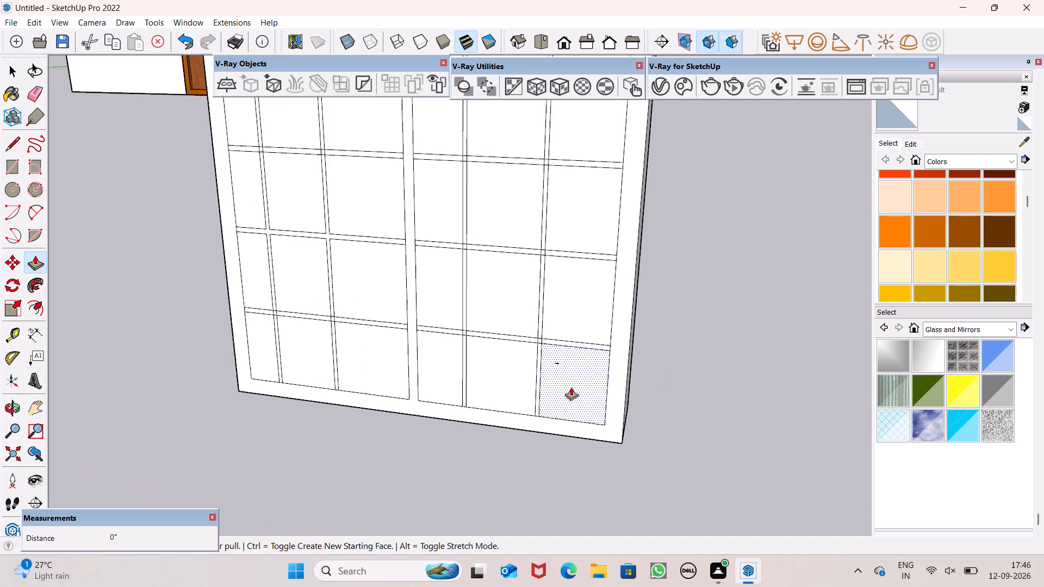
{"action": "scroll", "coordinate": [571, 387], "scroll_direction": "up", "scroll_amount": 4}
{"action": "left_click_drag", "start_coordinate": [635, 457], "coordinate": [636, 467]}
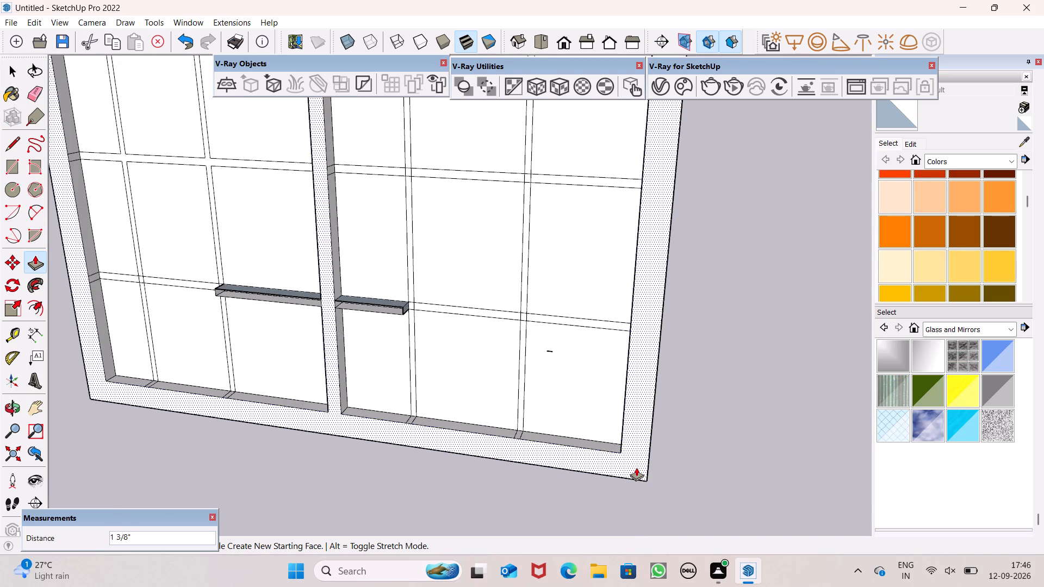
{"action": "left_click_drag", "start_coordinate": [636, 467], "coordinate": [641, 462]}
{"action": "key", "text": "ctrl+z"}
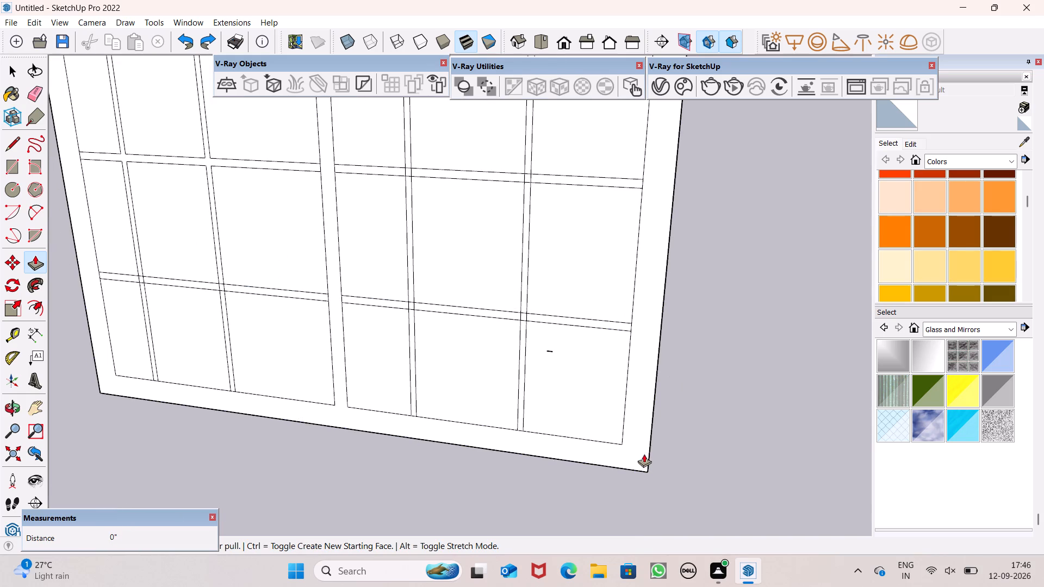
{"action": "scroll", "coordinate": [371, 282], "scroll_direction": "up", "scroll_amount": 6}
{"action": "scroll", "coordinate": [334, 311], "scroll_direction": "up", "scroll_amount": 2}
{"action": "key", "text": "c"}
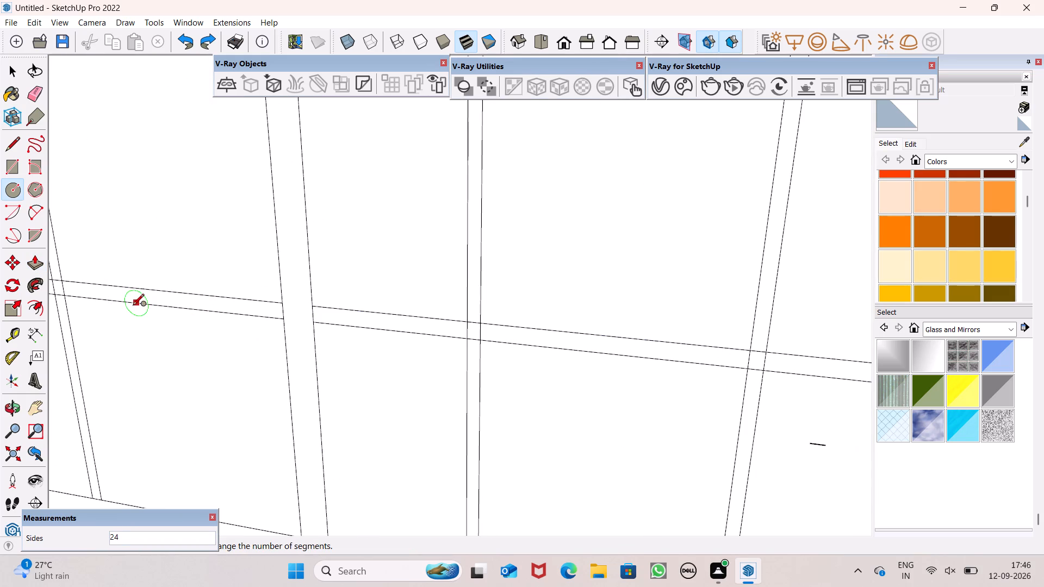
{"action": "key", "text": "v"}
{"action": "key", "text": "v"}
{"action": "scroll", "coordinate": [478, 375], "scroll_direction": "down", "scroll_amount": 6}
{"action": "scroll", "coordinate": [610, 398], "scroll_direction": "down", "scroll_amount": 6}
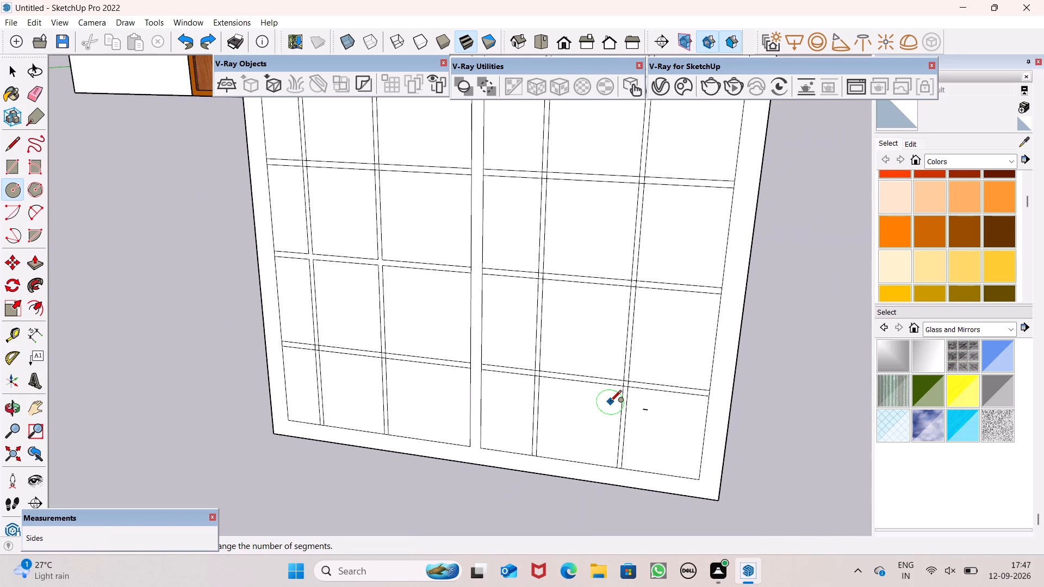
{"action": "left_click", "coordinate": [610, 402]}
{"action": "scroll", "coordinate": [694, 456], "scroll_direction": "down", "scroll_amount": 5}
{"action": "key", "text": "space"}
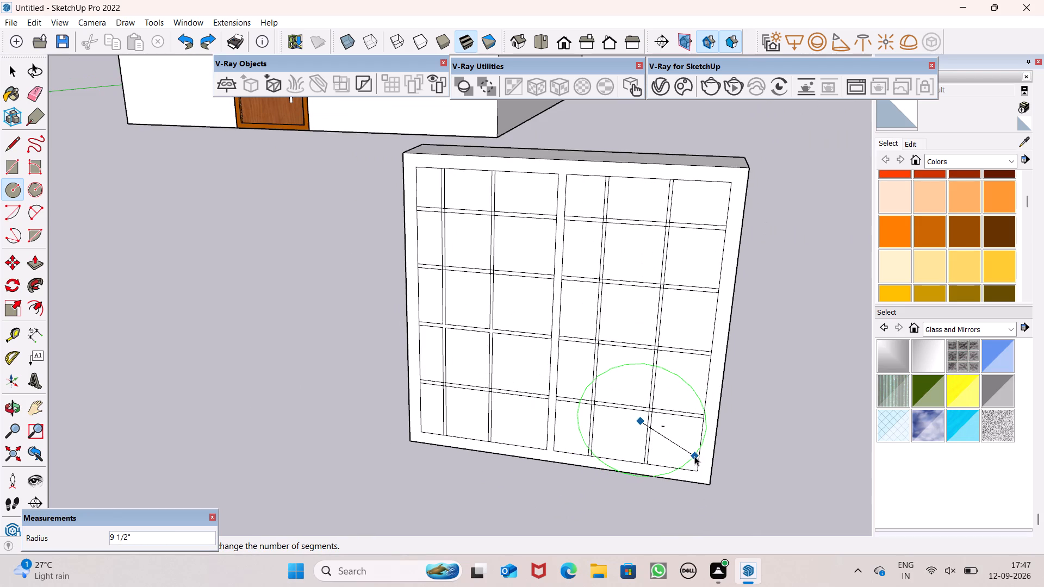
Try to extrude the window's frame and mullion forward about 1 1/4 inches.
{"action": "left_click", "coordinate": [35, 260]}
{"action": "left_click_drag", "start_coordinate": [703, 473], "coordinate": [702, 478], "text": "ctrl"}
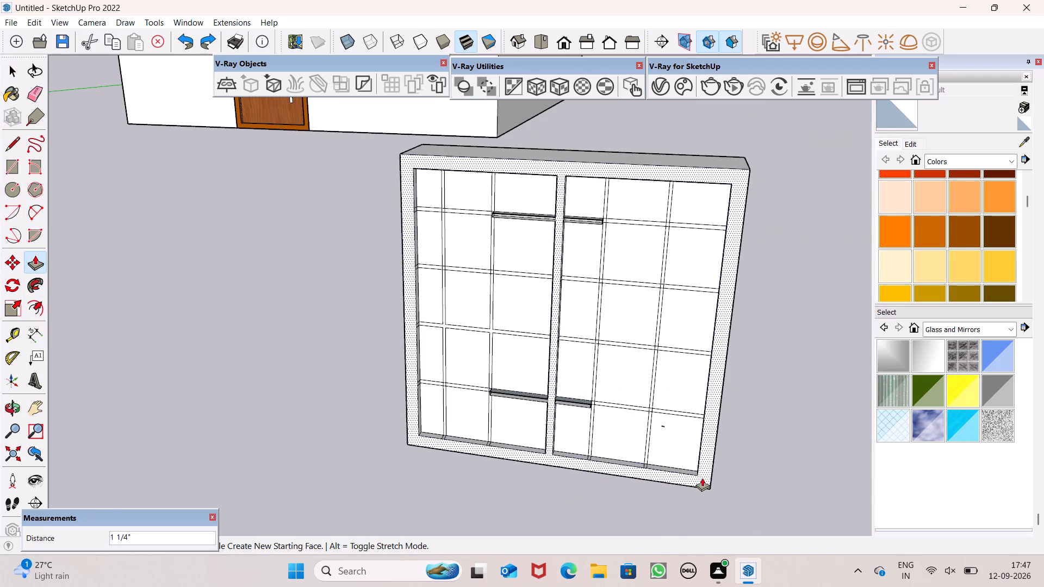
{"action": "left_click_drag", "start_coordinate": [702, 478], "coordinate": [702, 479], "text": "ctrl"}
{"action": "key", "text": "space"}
Examine the junctions of the upper horizontal strips with the window's central mullion for stray or missing lines.
{"action": "scroll", "coordinate": [656, 317], "scroll_direction": "up", "scroll_amount": 3}
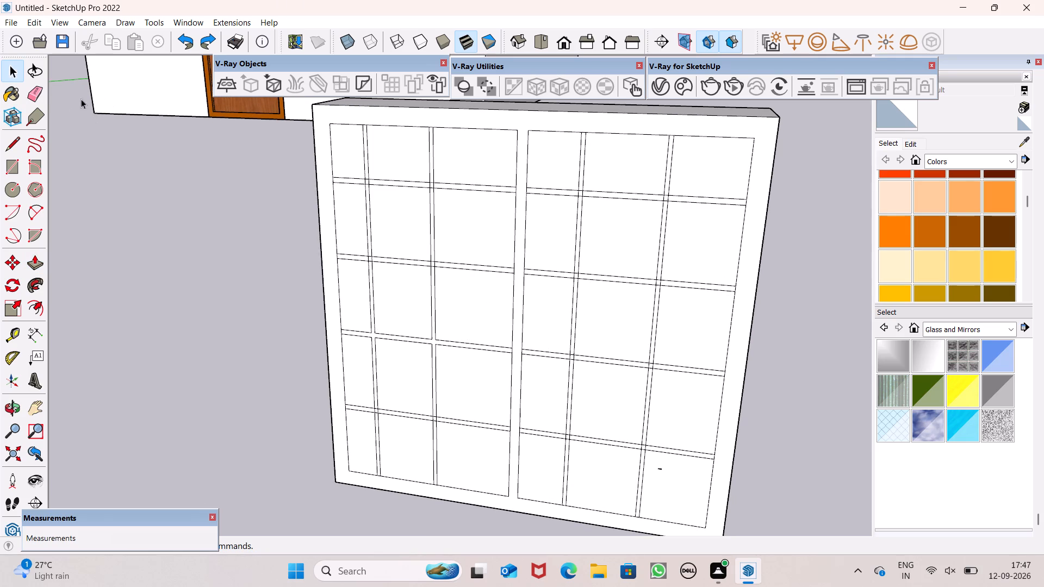
{"action": "left_click", "coordinate": [33, 86]}
{"action": "scroll", "coordinate": [529, 192], "scroll_direction": "up", "scroll_amount": 5}
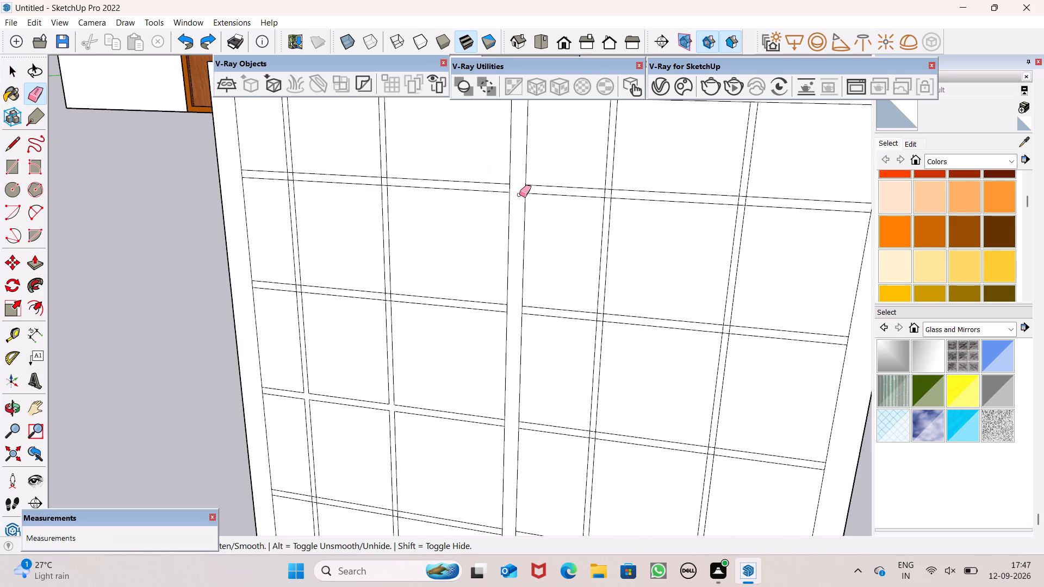
{"action": "scroll", "coordinate": [519, 195], "scroll_direction": "up", "scroll_amount": 7}
{"action": "scroll", "coordinate": [473, 189], "scroll_direction": "up", "scroll_amount": 6}
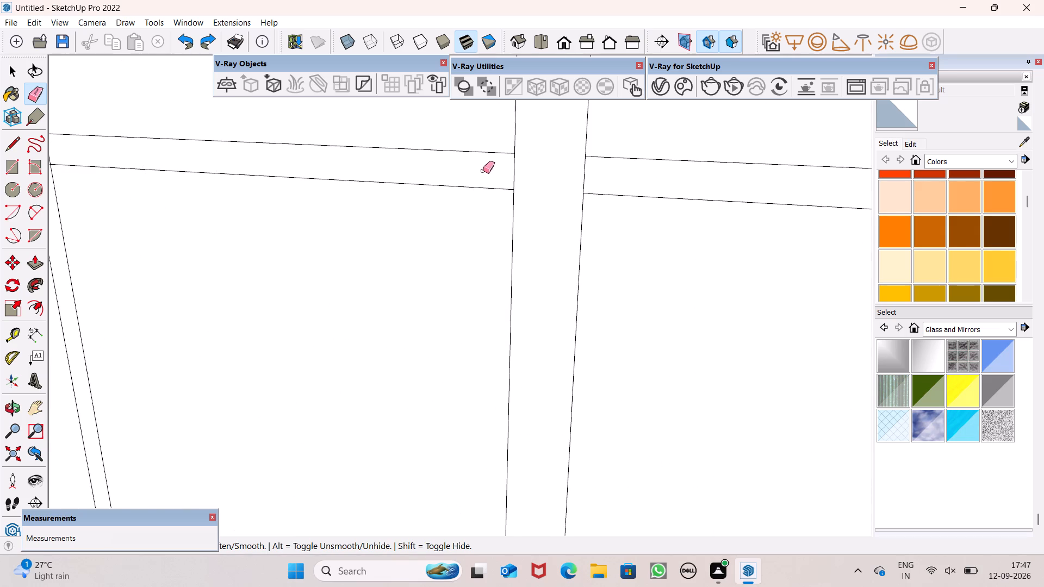
{"action": "scroll", "coordinate": [592, 228], "scroll_direction": "down", "scroll_amount": 19}
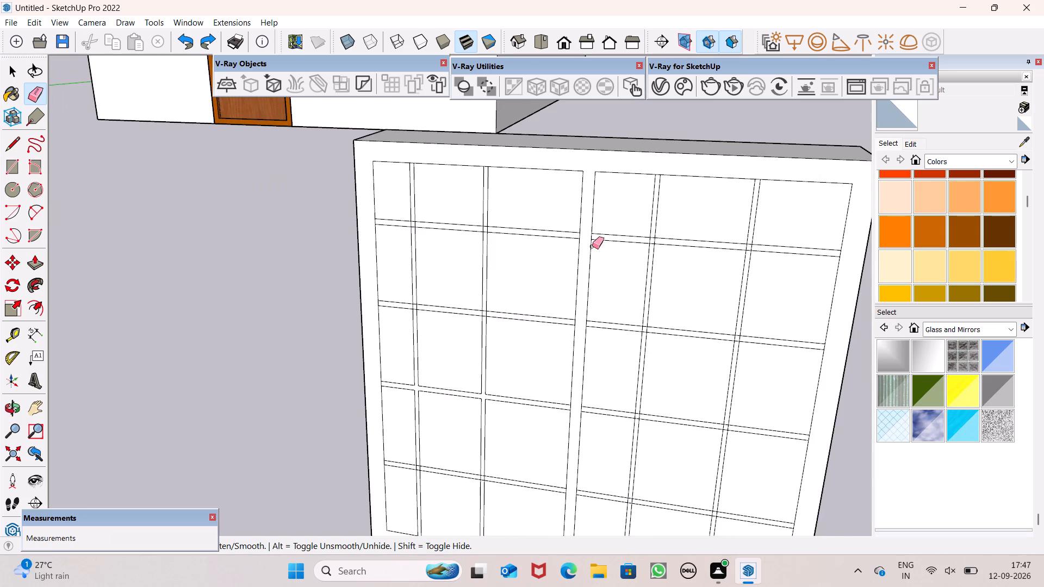
{"action": "scroll", "coordinate": [592, 246], "scroll_direction": "up", "scroll_amount": 3}
{"action": "scroll", "coordinate": [601, 222], "scroll_direction": "down", "scroll_amount": 6}
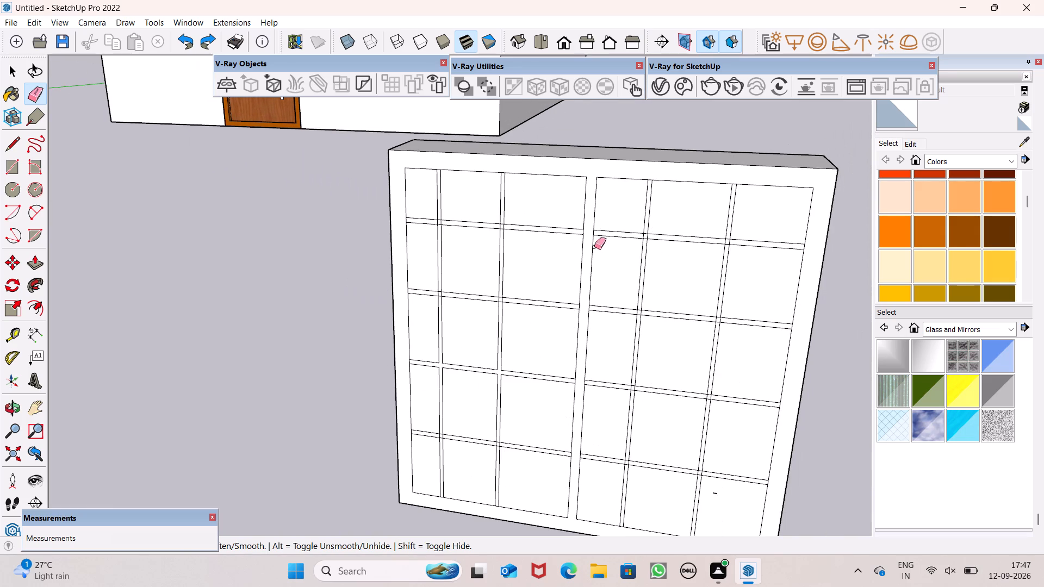
{"action": "scroll", "coordinate": [589, 264], "scroll_direction": "up", "scroll_amount": 6}
{"action": "scroll", "coordinate": [601, 216], "scroll_direction": "up", "scroll_amount": 6}
{"action": "scroll", "coordinate": [595, 215], "scroll_direction": "down", "scroll_amount": 7}
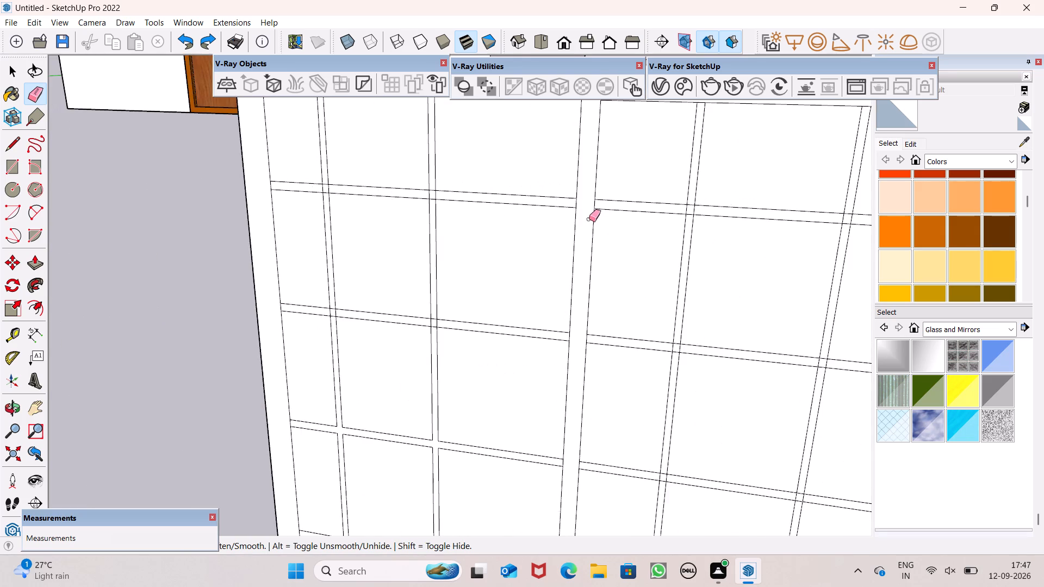
{"action": "scroll", "coordinate": [589, 219], "scroll_direction": "down", "scroll_amount": 13}
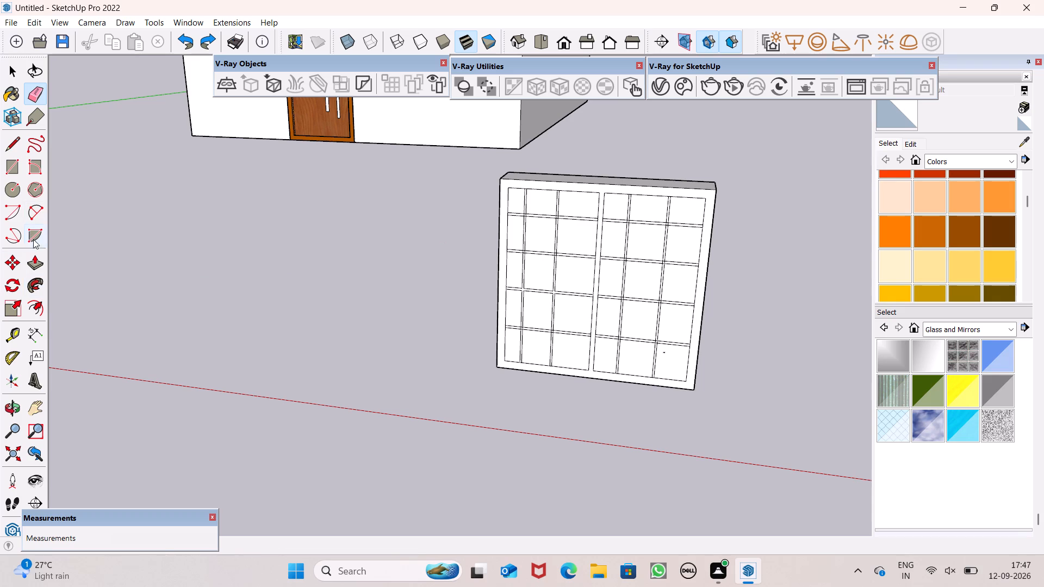
Extrude the window's frame and central mullion forward 2 inches.
{"action": "left_click", "coordinate": [39, 261]}
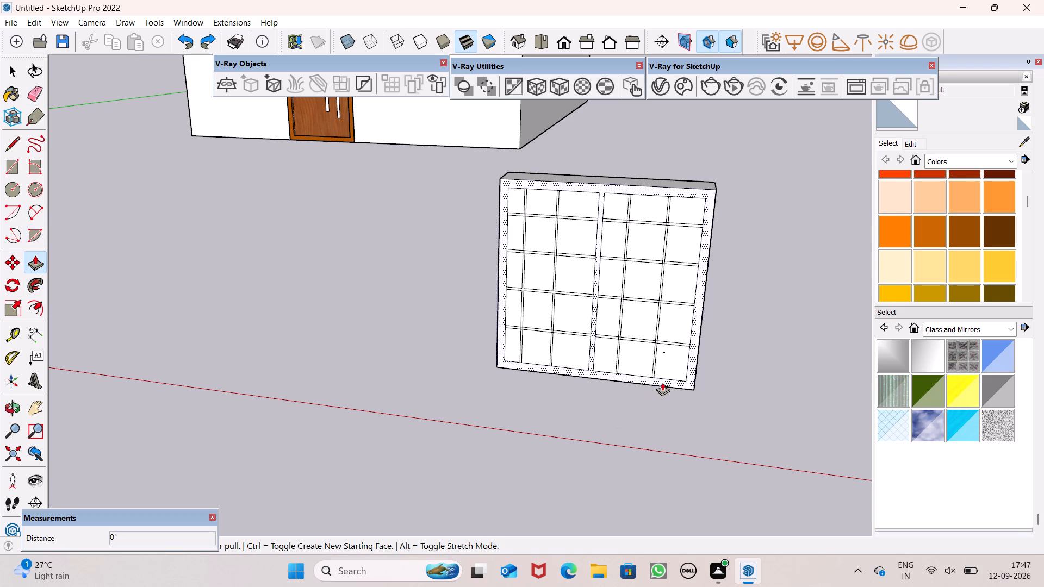
{"action": "left_click_drag", "start_coordinate": [684, 380], "coordinate": [684, 389]}
{"action": "key", "text": "ctrl+z"}
{"action": "left_click_drag", "start_coordinate": [692, 379], "coordinate": [691, 384]}
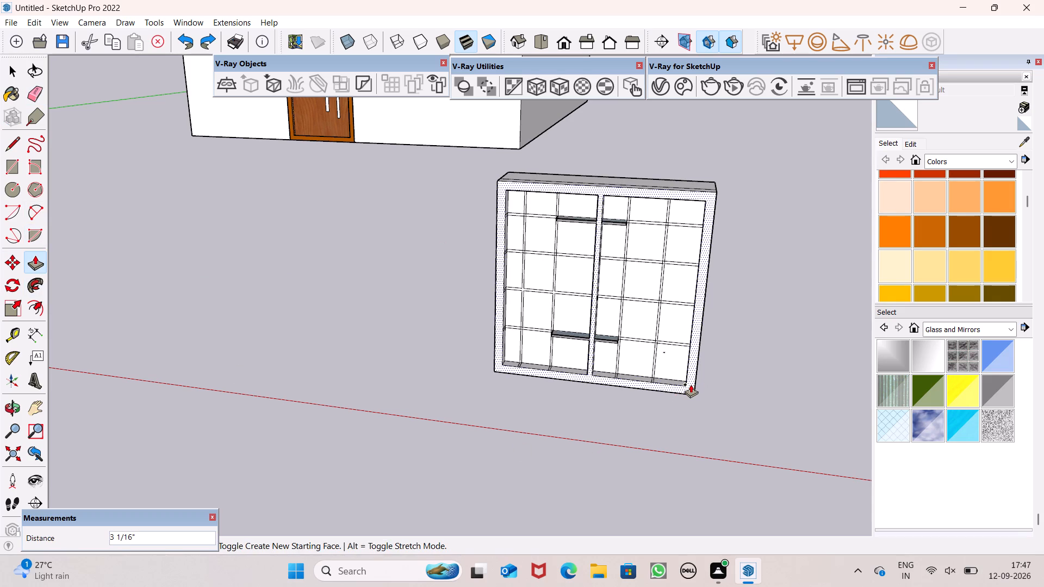
{"action": "left_click_drag", "start_coordinate": [691, 384], "coordinate": [690, 389]}
{"action": "key", "text": "2"}
{"action": "key", "text": "shift+quotedbl"}
{"action": "key", "text": "Return"}
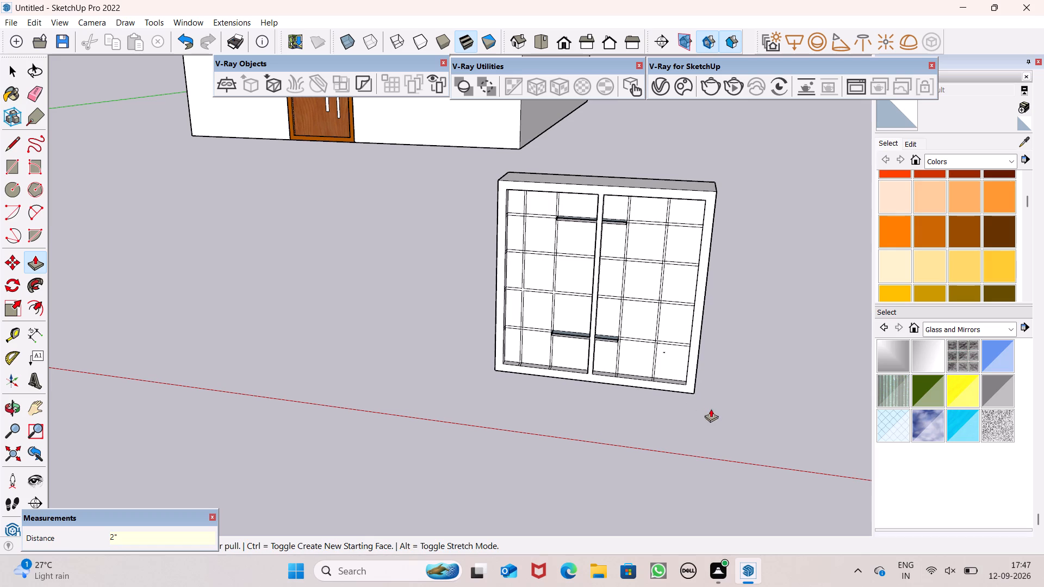
Erase the raised ledges that project from the topmost horizontal strip on both sides of the central mullion.
{"action": "scroll", "coordinate": [674, 219], "scroll_direction": "up", "scroll_amount": 5}
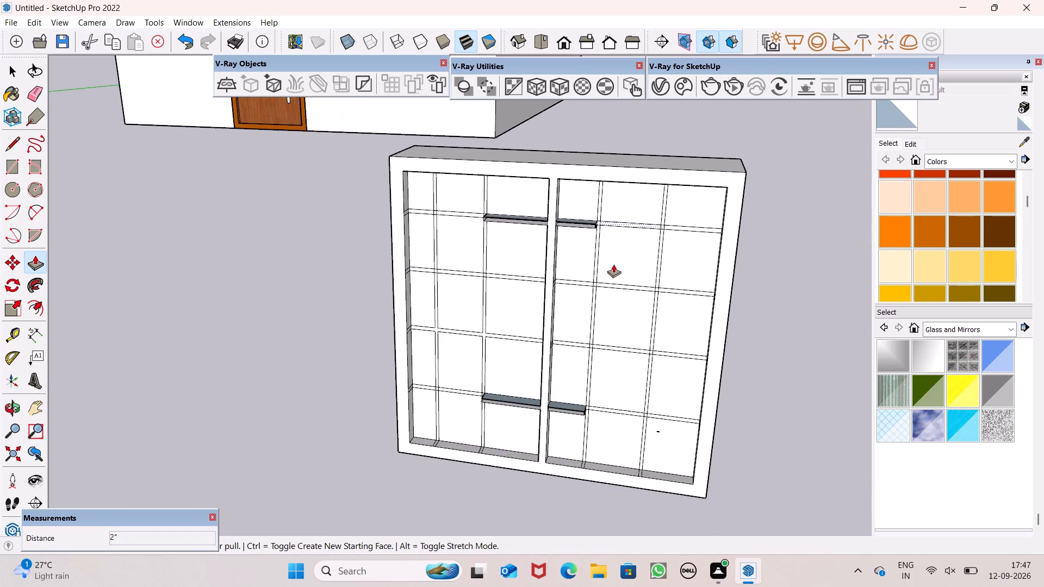
{"action": "scroll", "coordinate": [613, 264], "scroll_direction": "up", "scroll_amount": 5}
{"action": "scroll", "coordinate": [536, 199], "scroll_direction": "up", "scroll_amount": 10}
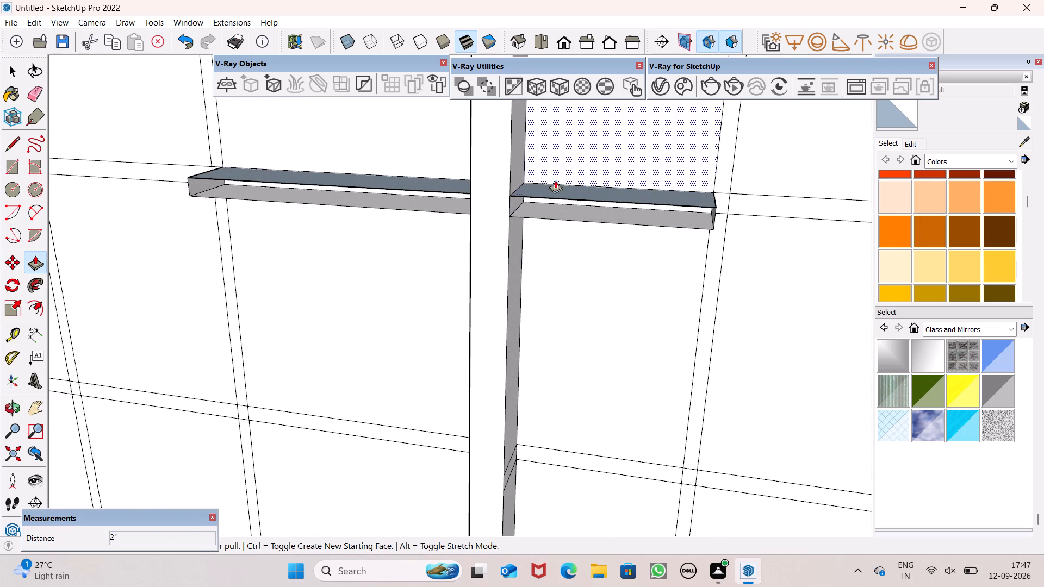
{"action": "key", "text": "space"}
{"action": "scroll", "coordinate": [457, 236], "scroll_direction": "down", "scroll_amount": 2}
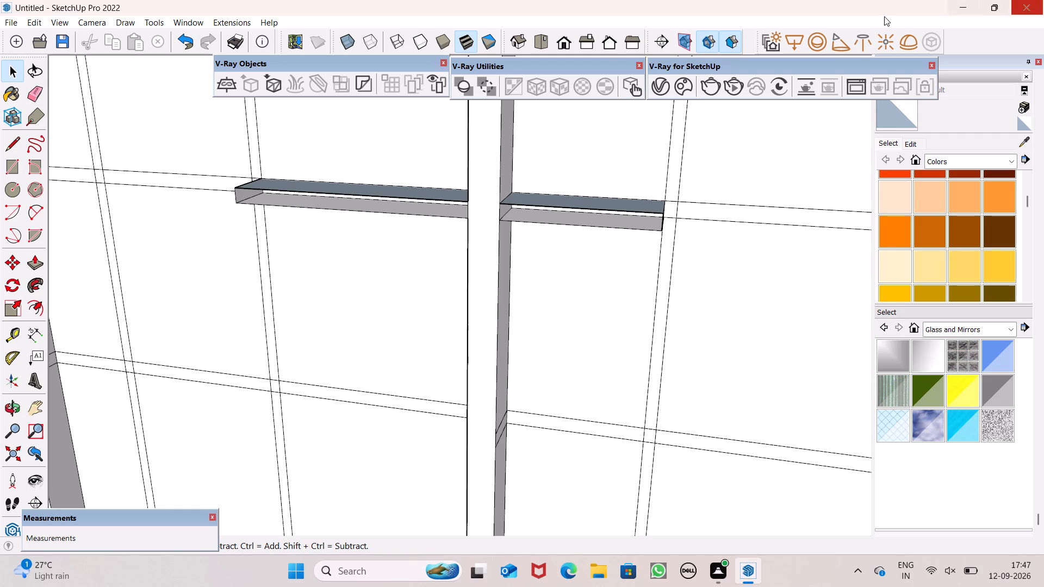
{"action": "left_click", "coordinate": [30, 92]}
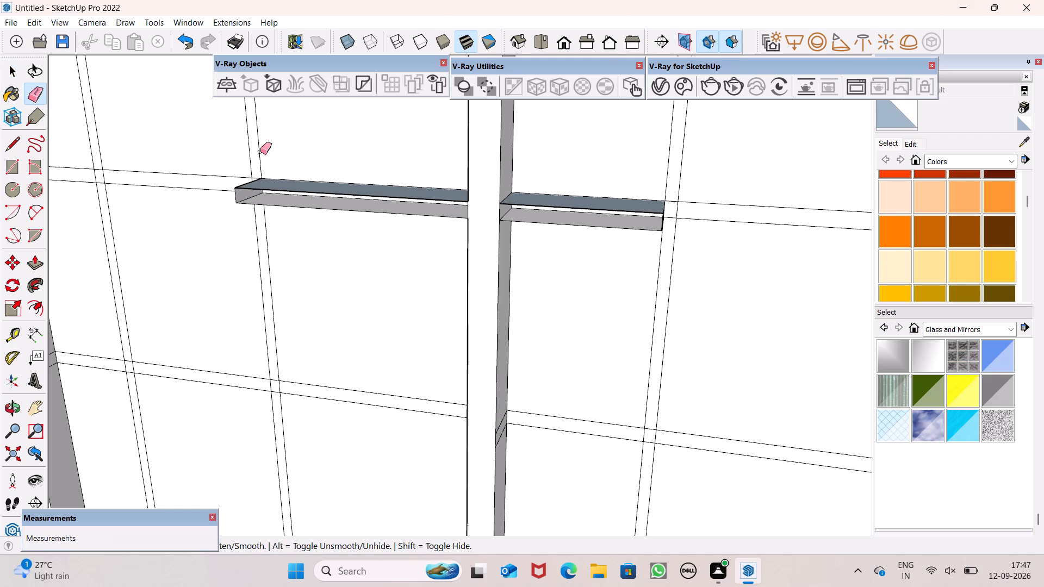
{"action": "left_click_drag", "start_coordinate": [326, 189], "coordinate": [314, 211]}
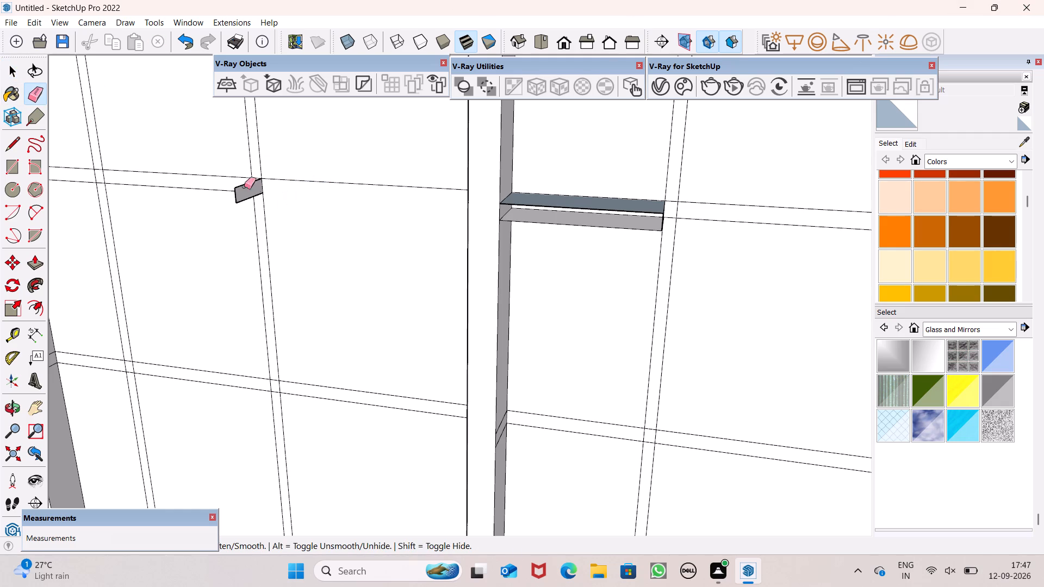
{"action": "left_click_drag", "start_coordinate": [243, 185], "coordinate": [242, 193]}
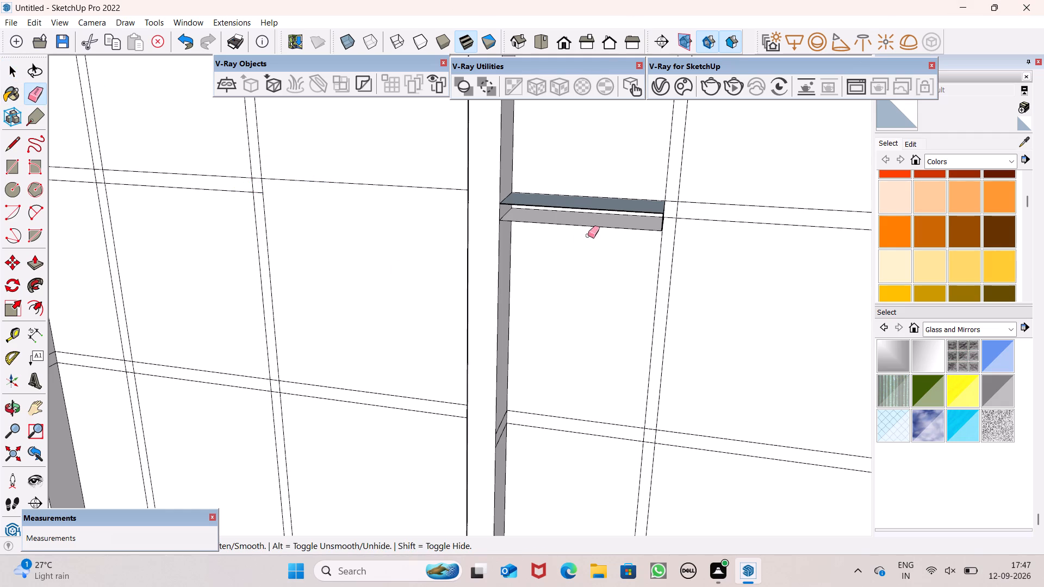
{"action": "left_click_drag", "start_coordinate": [587, 204], "coordinate": [546, 222]}
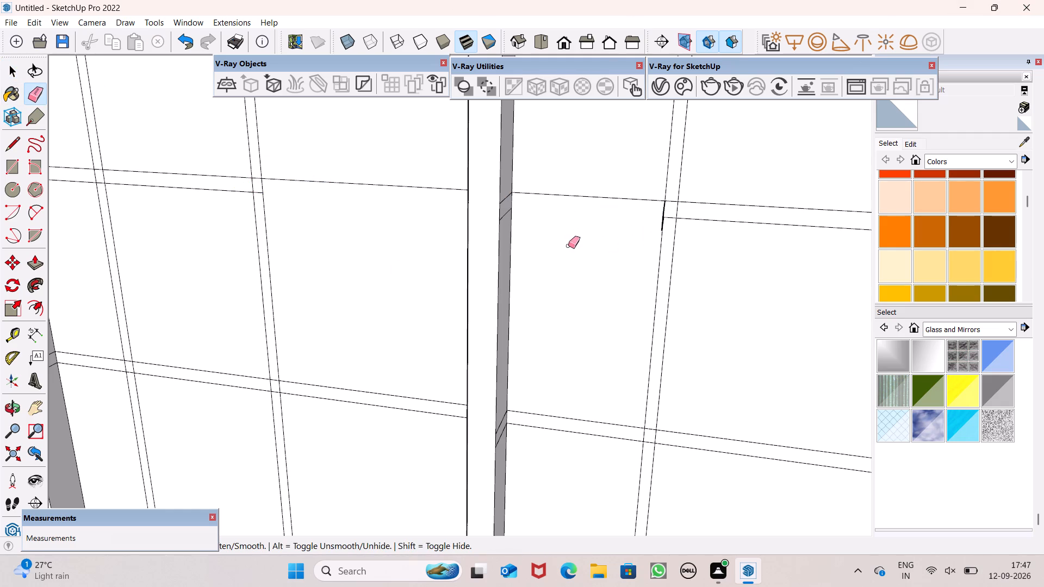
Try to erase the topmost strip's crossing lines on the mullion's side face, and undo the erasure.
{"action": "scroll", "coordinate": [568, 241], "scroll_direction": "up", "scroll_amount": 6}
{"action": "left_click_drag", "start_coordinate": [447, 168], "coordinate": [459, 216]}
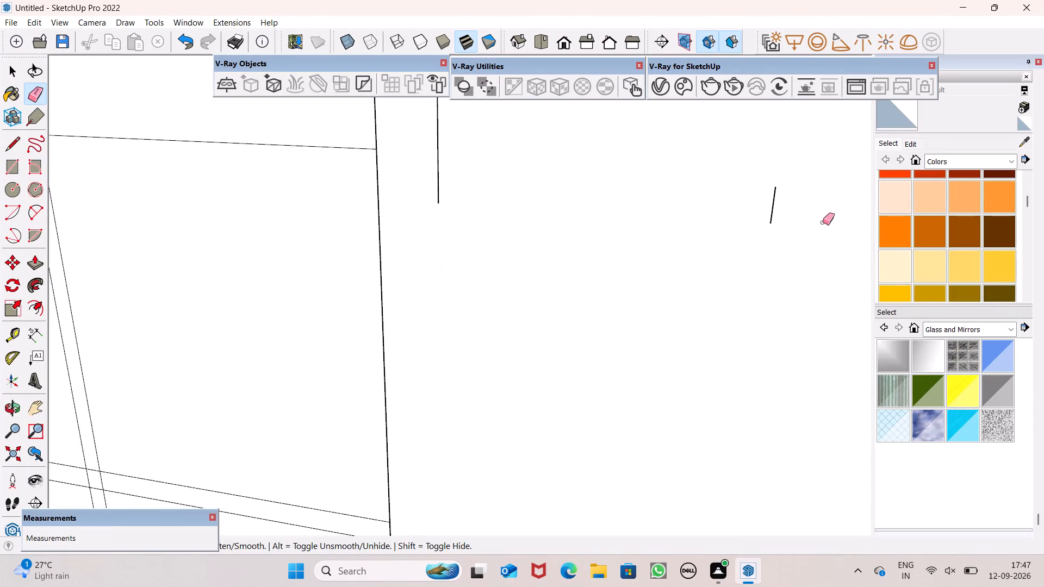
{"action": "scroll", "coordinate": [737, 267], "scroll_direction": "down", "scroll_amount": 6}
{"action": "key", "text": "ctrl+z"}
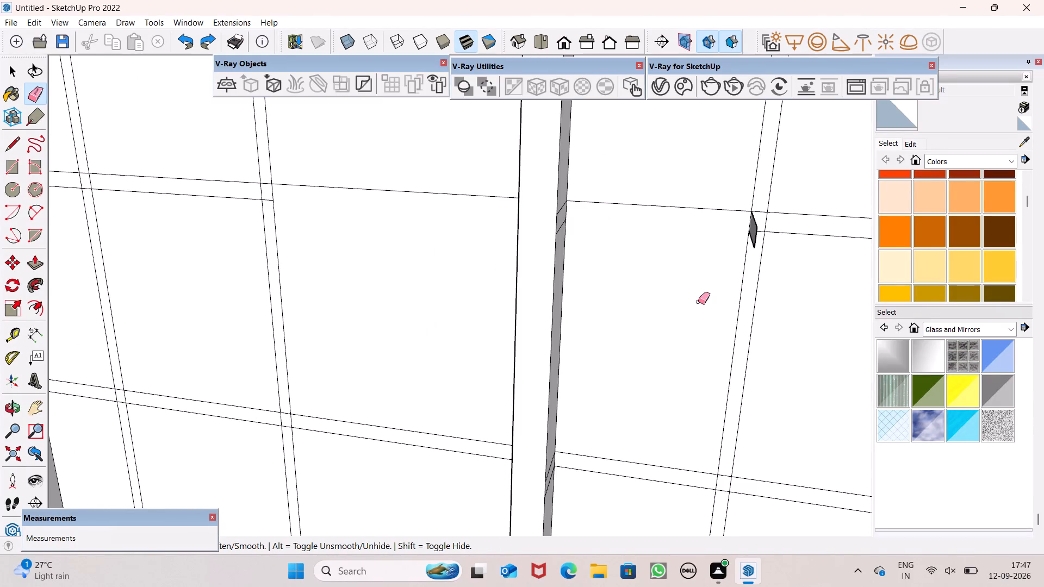
Erase the leftover end face of the raised ledge beside the vertical bar in the right pane.
{"action": "middle_click_drag", "start_coordinate": [703, 289], "coordinate": [870, 326]}
{"action": "key", "text": "space"}
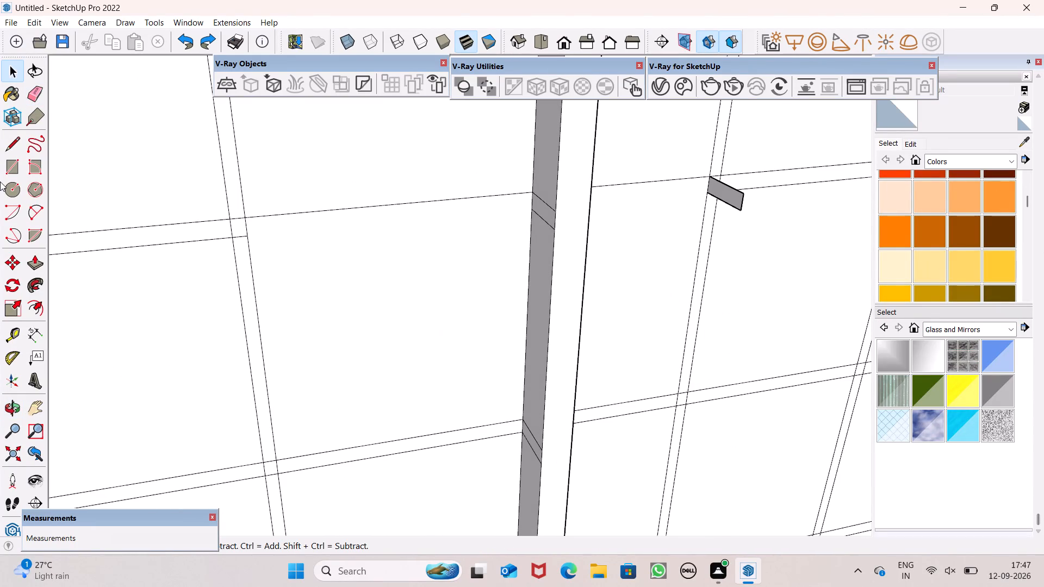
{"action": "left_click", "coordinate": [38, 99]}
{"action": "left_click_drag", "start_coordinate": [738, 192], "coordinate": [732, 208]}
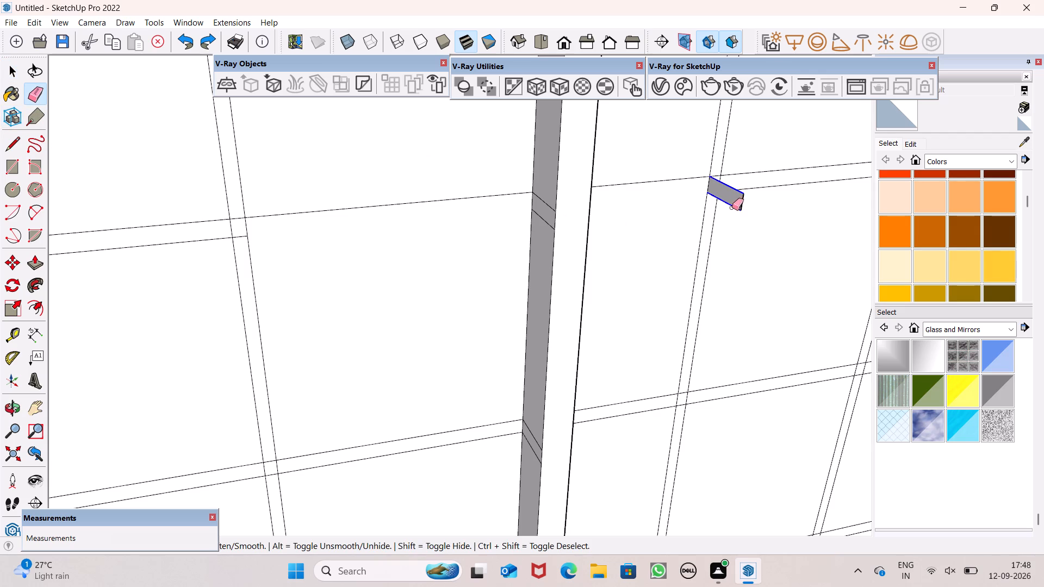
{"action": "left_click_drag", "start_coordinate": [732, 208], "coordinate": [739, 201]}
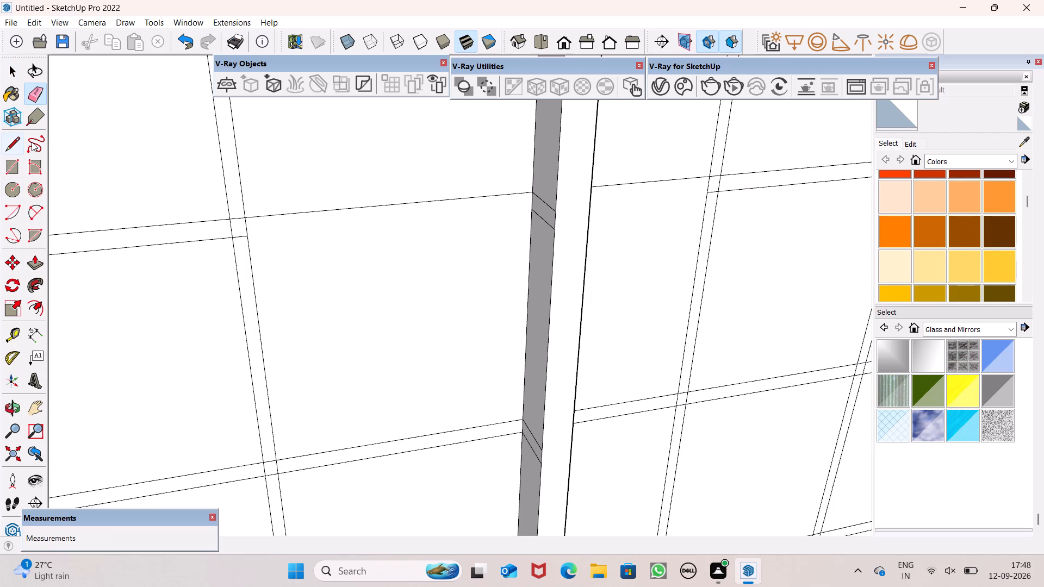
Redraw the topmost strip's missing lower edge in the left pane, about 9 inches from the vertical bar to the mullion.
{"action": "left_click", "coordinate": [6, 147]}
{"action": "scroll", "coordinate": [281, 234], "scroll_direction": "up", "scroll_amount": 5}
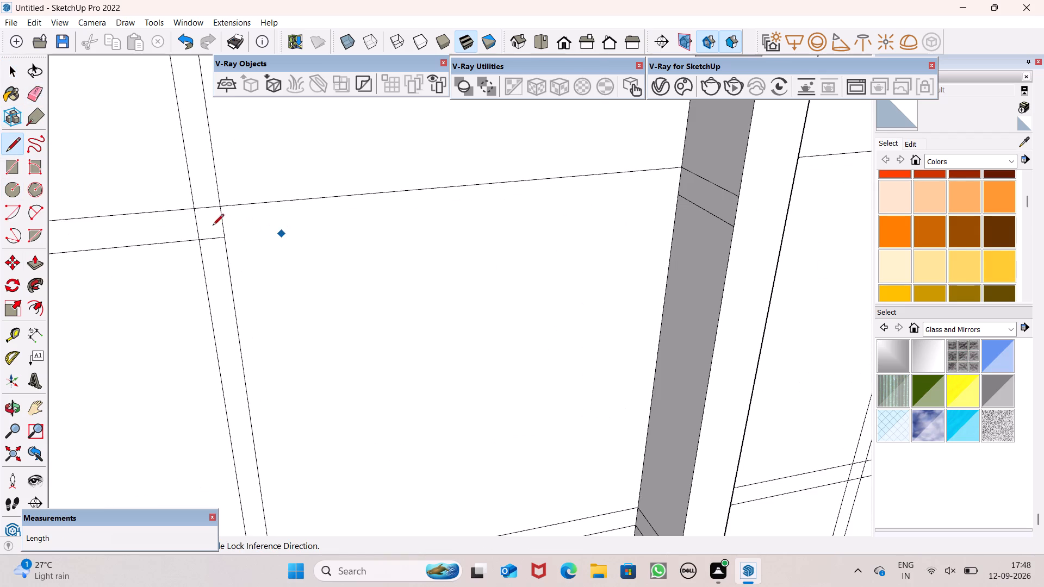
{"action": "left_click_drag", "start_coordinate": [221, 235], "coordinate": [227, 235]}
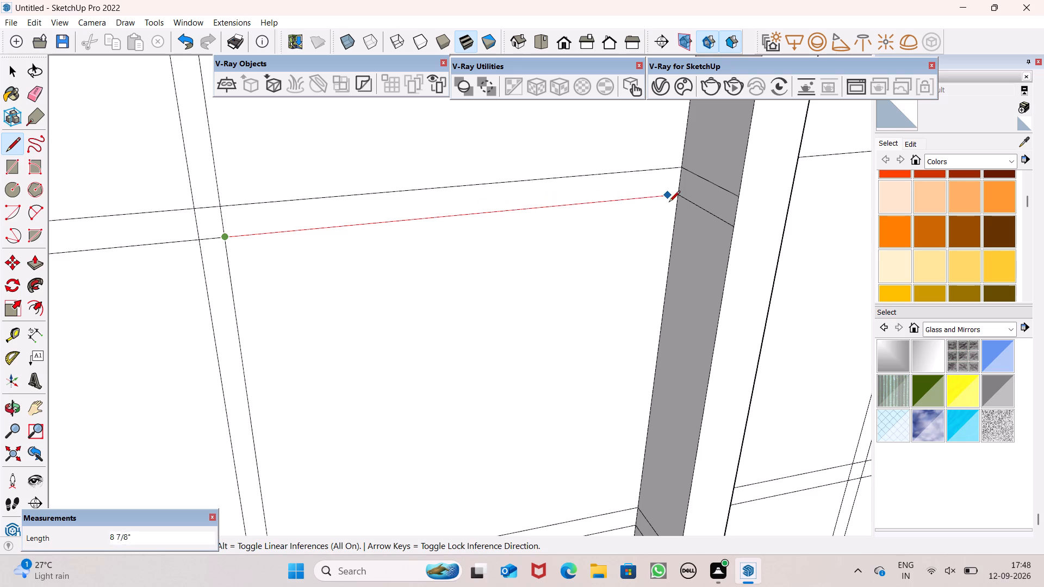
{"action": "left_click", "coordinate": [672, 197]}
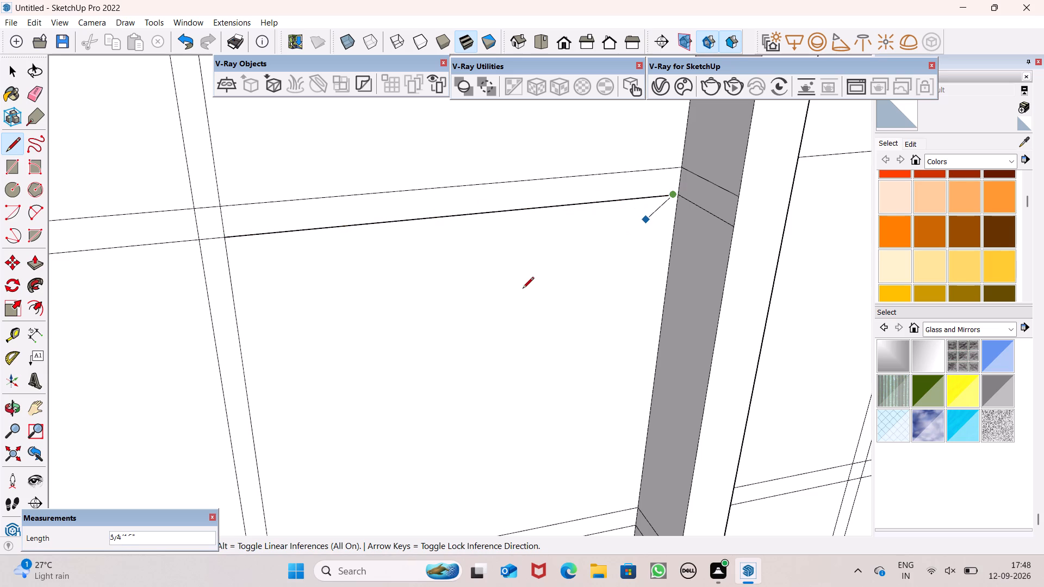
{"action": "scroll", "coordinate": [701, 217], "scroll_direction": "up", "scroll_amount": 7}
{"action": "scroll", "coordinate": [666, 171], "scroll_direction": "up", "scroll_amount": 6}
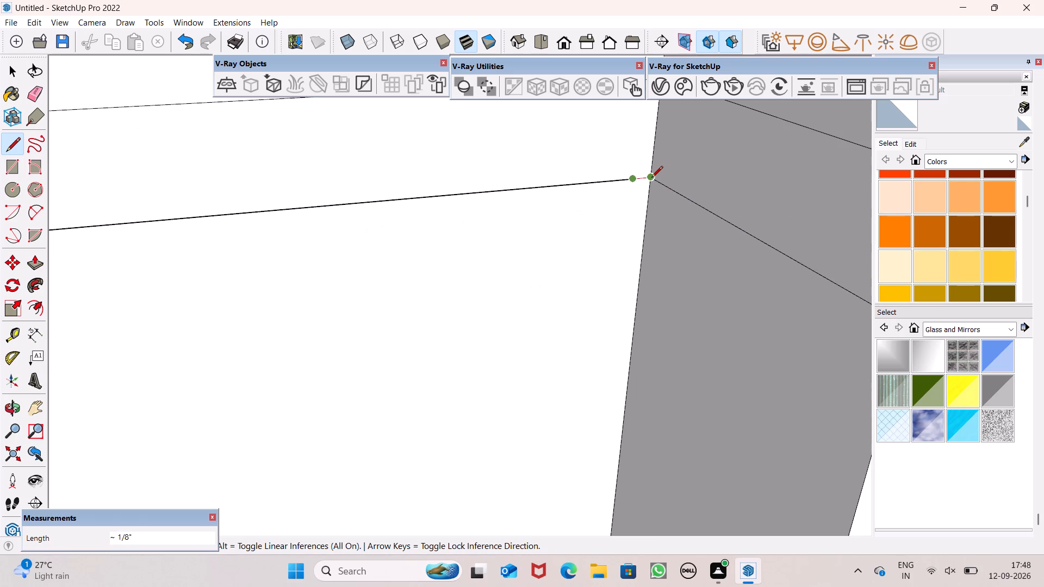
{"action": "left_click", "coordinate": [651, 179]}
{"action": "scroll", "coordinate": [600, 292], "scroll_direction": "down", "scroll_amount": 8}
{"action": "scroll", "coordinate": [567, 257], "scroll_direction": "down", "scroll_amount": 8}
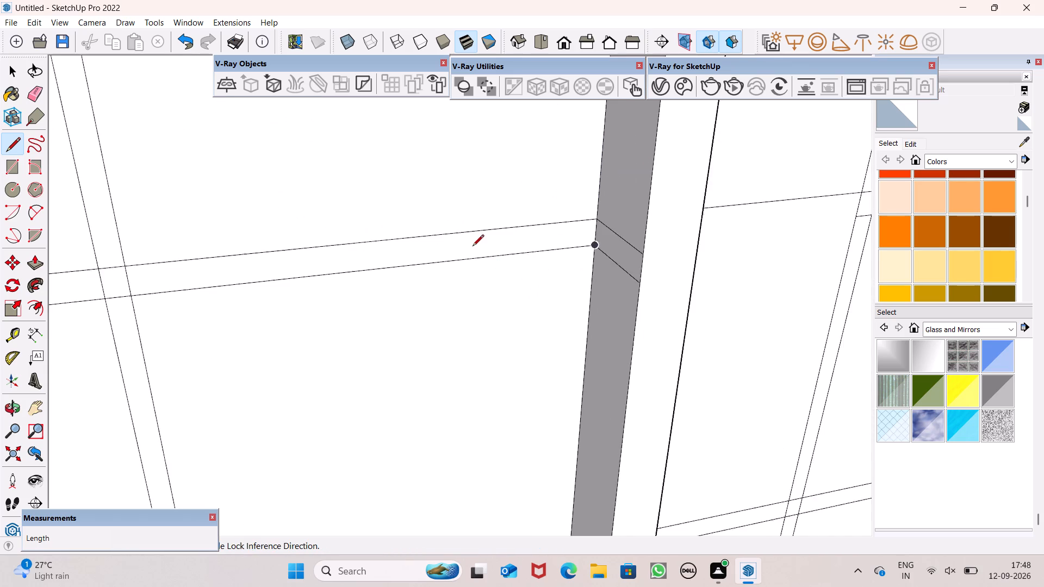
Redraw the topmost strip's missing lower edge in the right pane, from the mullion to the nearest vertical bar.
{"action": "scroll", "coordinate": [473, 247], "scroll_direction": "down", "scroll_amount": 7}
{"action": "scroll", "coordinate": [713, 268], "scroll_direction": "up", "scroll_amount": 6}
{"action": "middle_click_drag", "start_coordinate": [712, 297], "coordinate": [630, 334]}
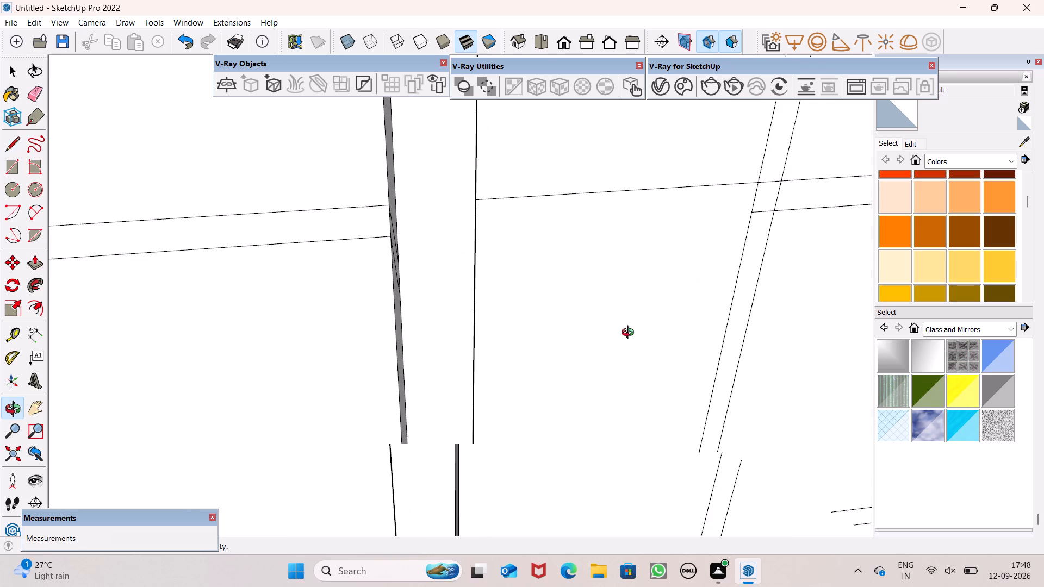
{"action": "middle_click_drag", "start_coordinate": [630, 334], "coordinate": [449, 313]}
{"action": "left_click_drag", "start_coordinate": [464, 232], "coordinate": [469, 232]}
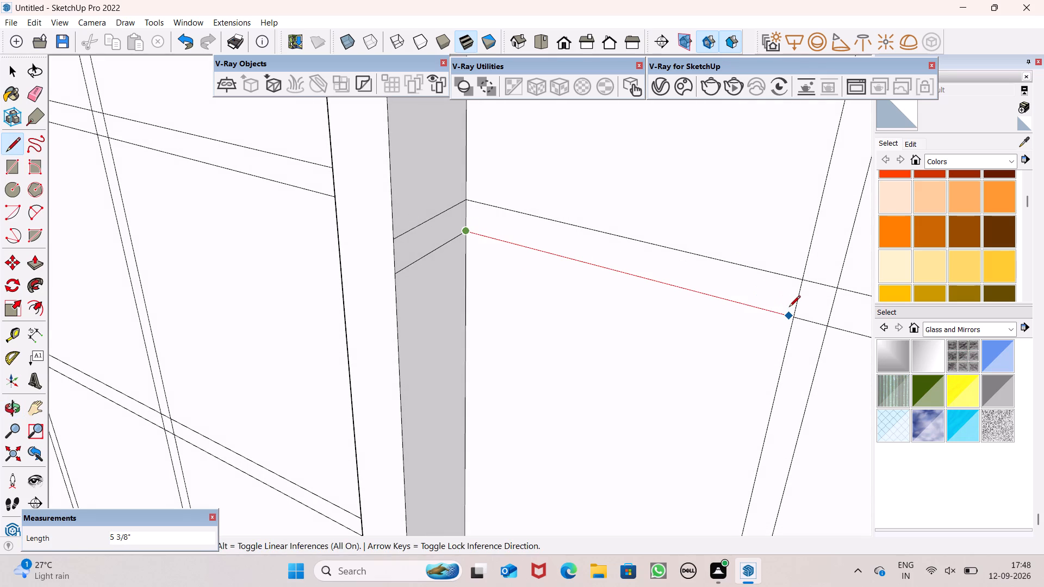
{"action": "left_click", "coordinate": [800, 320]}
{"action": "key", "text": "space"}
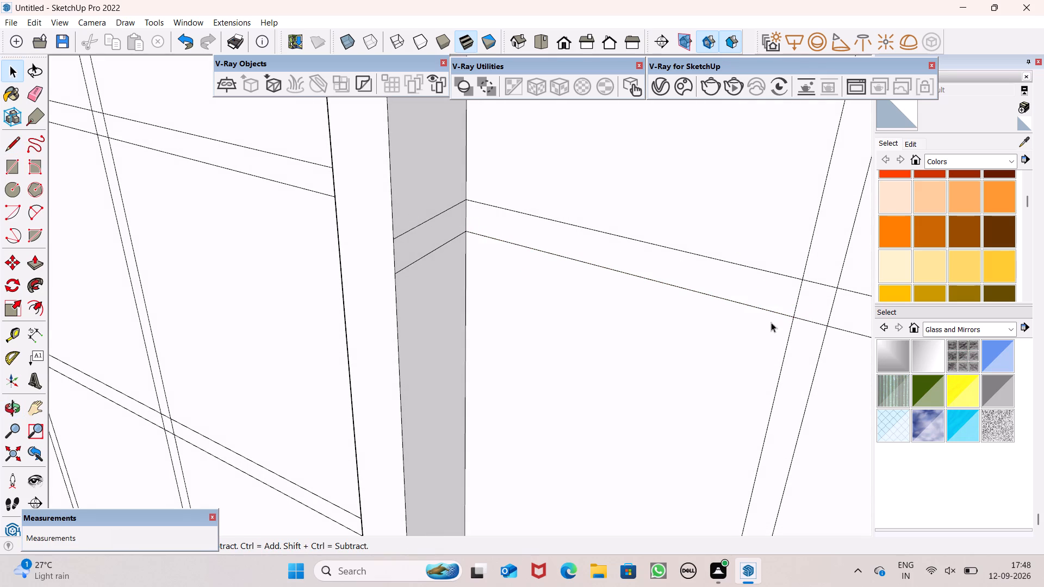
{"action": "key", "text": "space"}
Erase the topmost strip's pair of crossing lines from both side faces of the central mullion.
{"action": "left_click", "coordinate": [29, 104]}
{"action": "scroll", "coordinate": [413, 248], "scroll_direction": "up", "scroll_amount": 5}
{"action": "left_click_drag", "start_coordinate": [411, 218], "coordinate": [414, 254]}
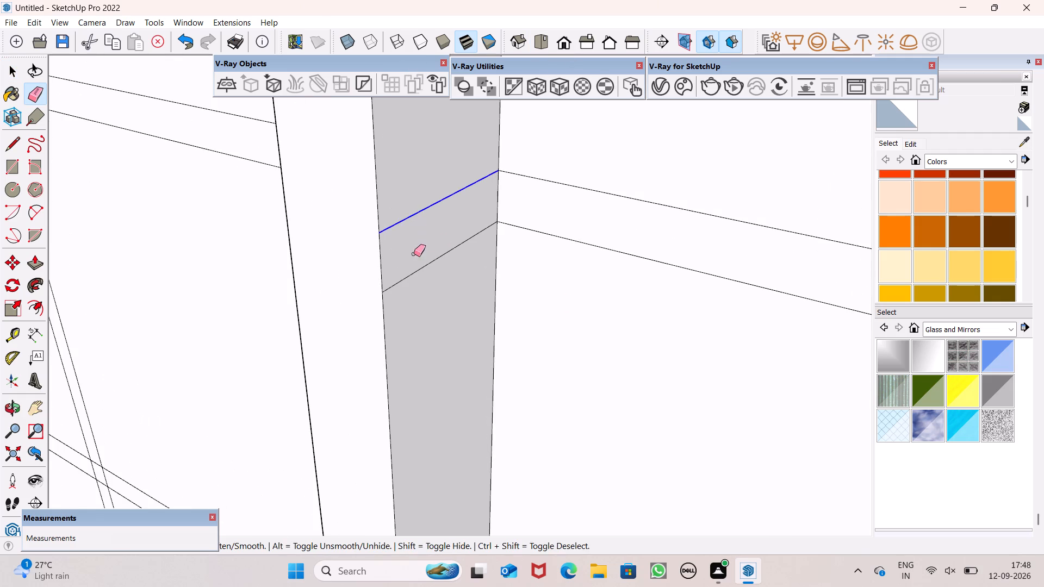
{"action": "left_click_drag", "start_coordinate": [414, 254], "coordinate": [432, 304]}
{"action": "scroll", "coordinate": [482, 310], "scroll_direction": "down", "scroll_amount": 14}
{"action": "middle_click_drag", "start_coordinate": [546, 354], "coordinate": [843, 325]}
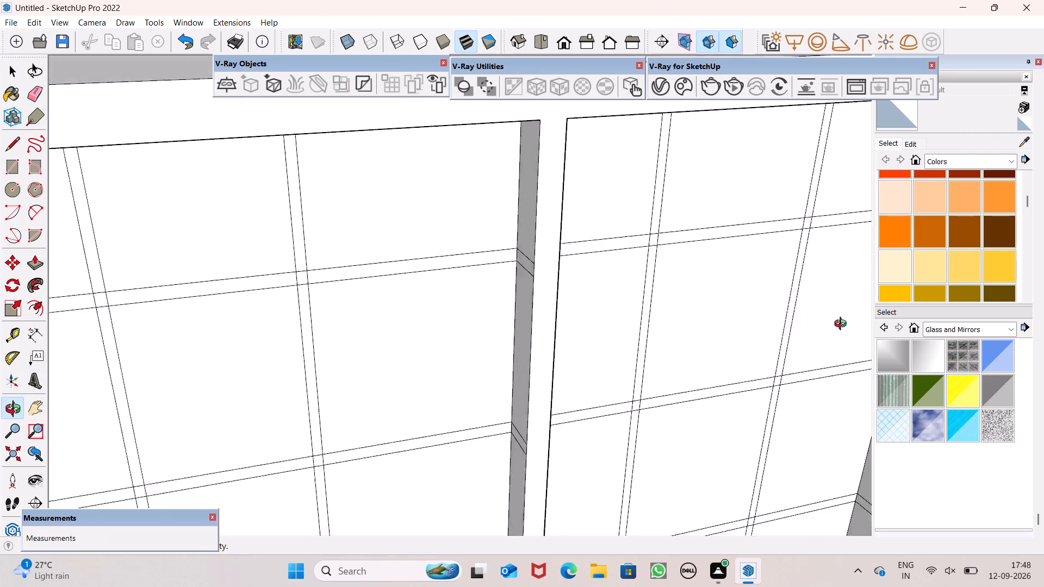
{"action": "middle_click_drag", "start_coordinate": [843, 325], "coordinate": [998, 315]}
{"action": "scroll", "coordinate": [555, 251], "scroll_direction": "up", "scroll_amount": 7}
{"action": "left_click_drag", "start_coordinate": [560, 228], "coordinate": [539, 276]}
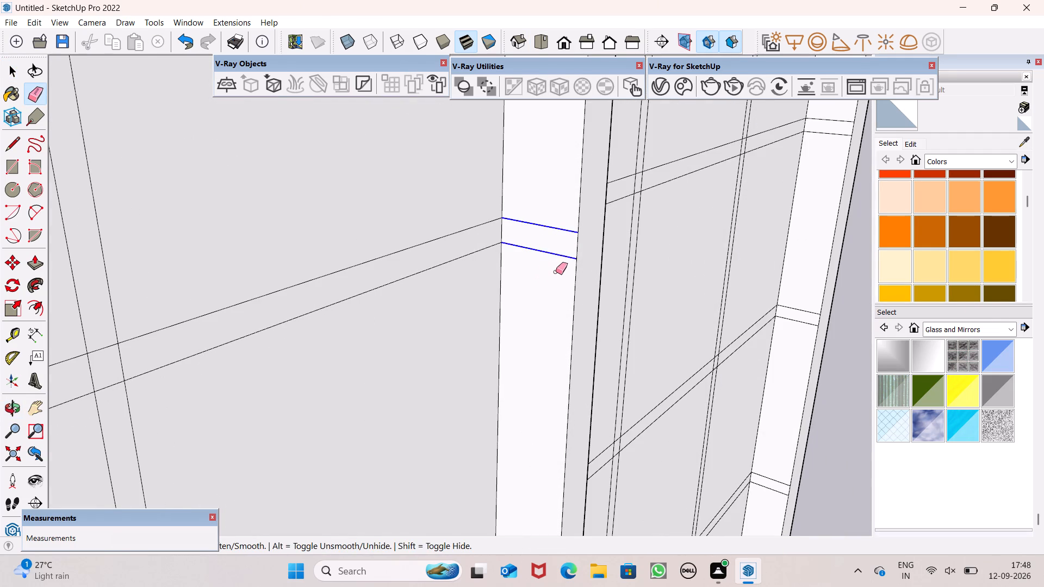
Erase the lowest strip's raised ledge in the left pane, including its leftover end face beside the vertical bar.
{"action": "scroll", "coordinate": [557, 271], "scroll_direction": "down", "scroll_amount": 20}
{"action": "middle_click_drag", "start_coordinate": [613, 446], "coordinate": [437, 379]}
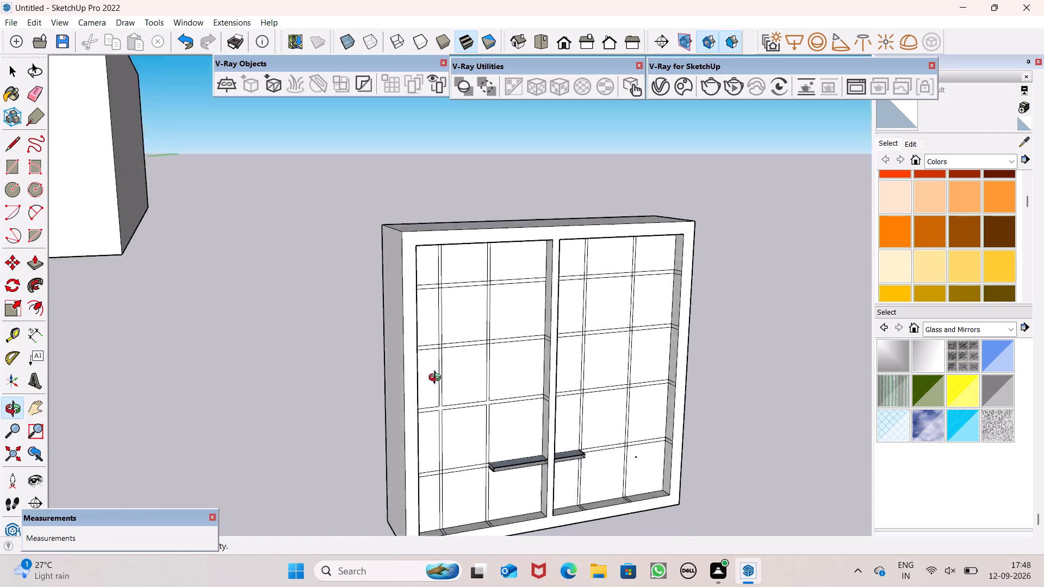
{"action": "middle_click_drag", "start_coordinate": [437, 379], "coordinate": [418, 369]}
{"action": "scroll", "coordinate": [563, 447], "scroll_direction": "up", "scroll_amount": 6}
{"action": "scroll", "coordinate": [495, 521], "scroll_direction": "up", "scroll_amount": 7}
{"action": "scroll", "coordinate": [395, 442], "scroll_direction": "up", "scroll_amount": 4}
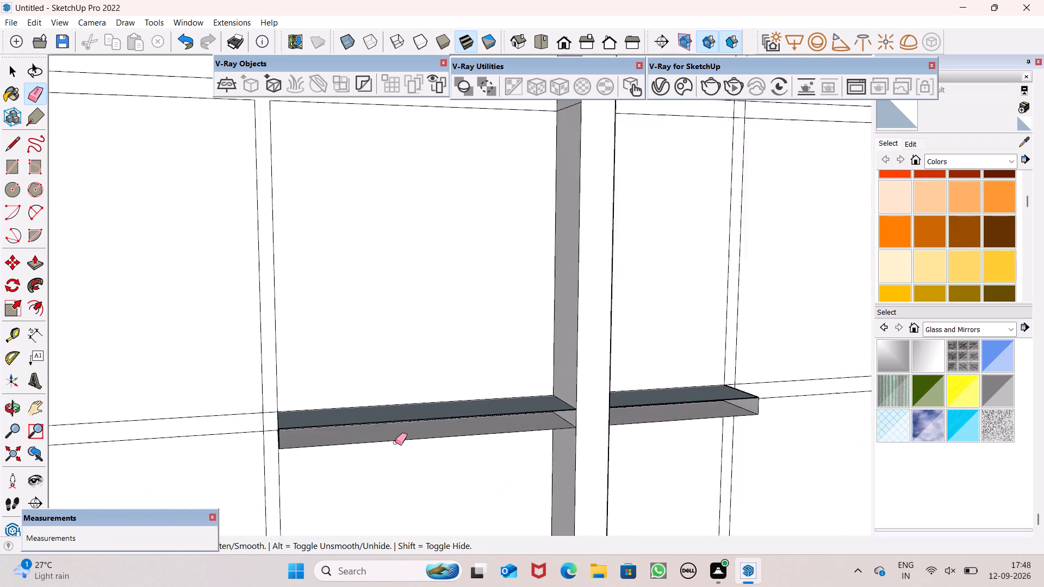
{"action": "scroll", "coordinate": [395, 442], "scroll_direction": "up", "scroll_amount": 4}
{"action": "left_click_drag", "start_coordinate": [400, 390], "coordinate": [394, 447]}
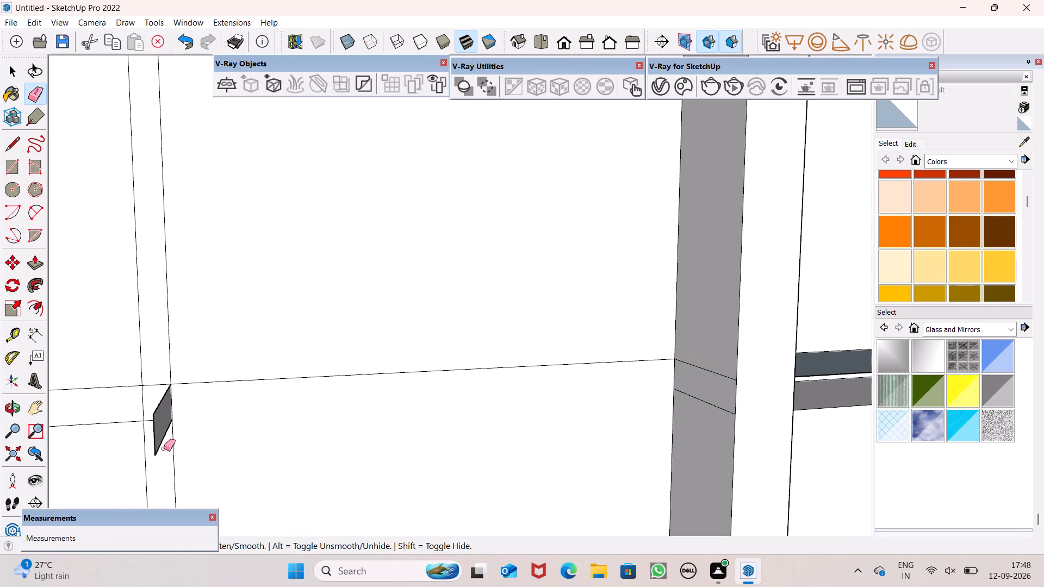
{"action": "left_click_drag", "start_coordinate": [165, 436], "coordinate": [151, 448]}
{"action": "left_click", "coordinate": [152, 409]}
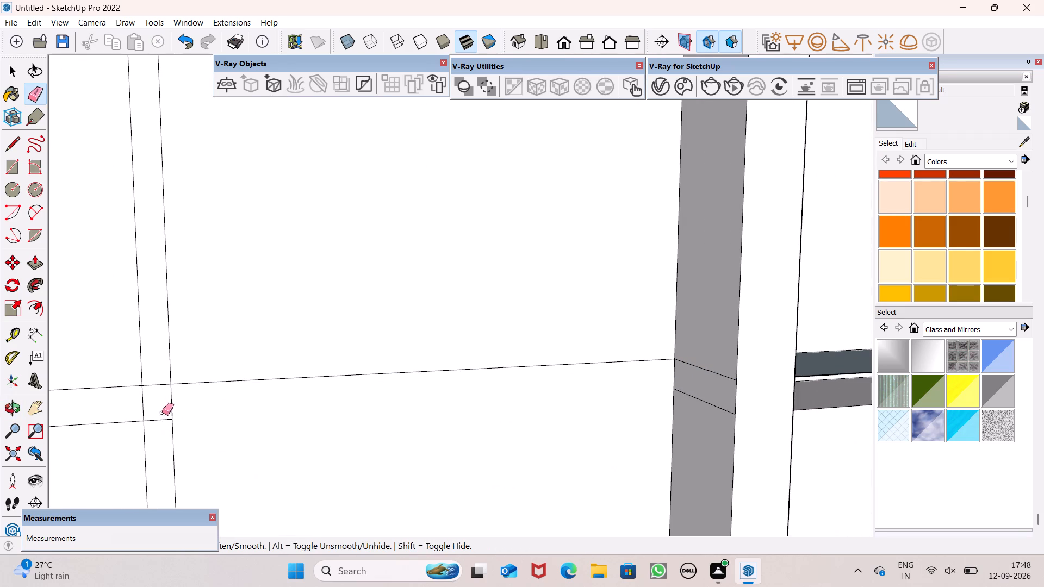
Erase the lowest strip's pair of crossing lines from the central mullion's side face toward the left pane.
{"action": "left_click_drag", "start_coordinate": [692, 399], "coordinate": [694, 410]}
{"action": "left_click_drag", "start_coordinate": [703, 404], "coordinate": [695, 421]}
{"action": "left_click_drag", "start_coordinate": [710, 400], "coordinate": [706, 419]}
{"action": "scroll", "coordinate": [518, 470], "scroll_direction": "down", "scroll_amount": 7}
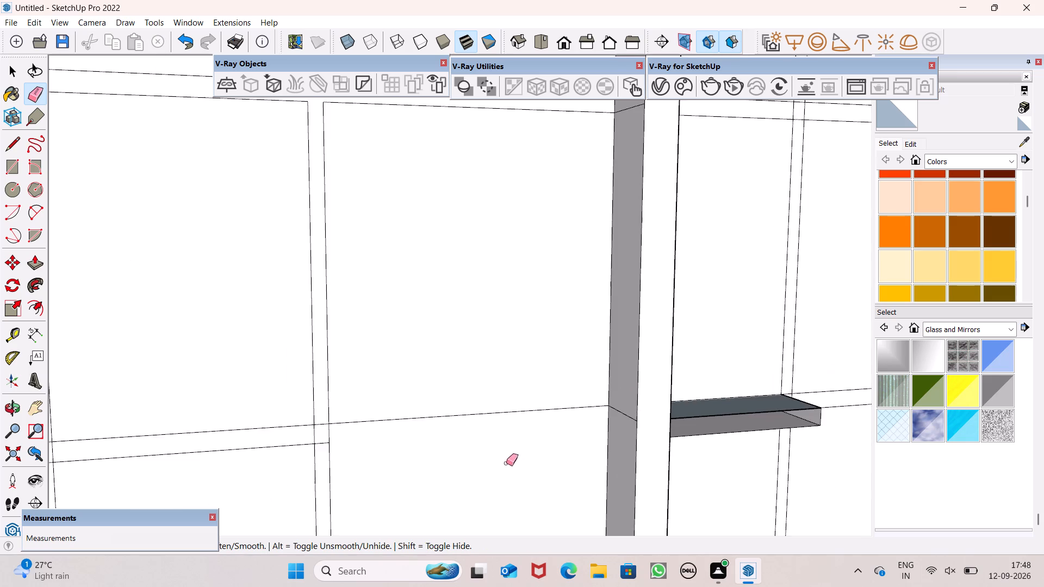
{"action": "scroll", "coordinate": [531, 439], "scroll_direction": "down", "scroll_amount": 6}
{"action": "scroll", "coordinate": [638, 438], "scroll_direction": "down", "scroll_amount": 6}
{"action": "middle_click_drag", "start_coordinate": [639, 479], "coordinate": [621, 580]}
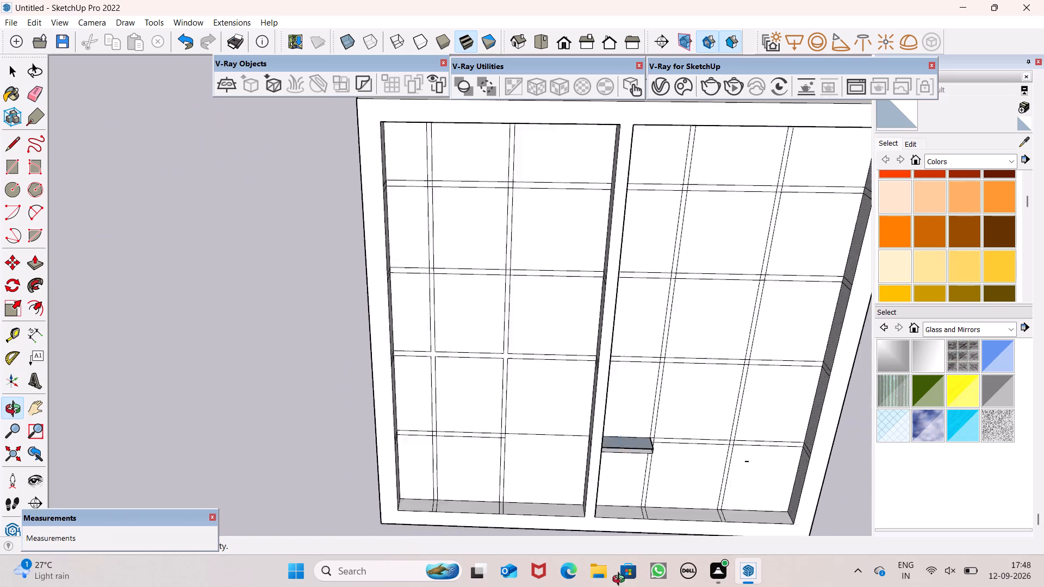
{"action": "middle_click_drag", "start_coordinate": [621, 580], "coordinate": [842, 489]}
{"action": "scroll", "coordinate": [596, 416], "scroll_direction": "up", "scroll_amount": 6}
{"action": "scroll", "coordinate": [524, 408], "scroll_direction": "up", "scroll_amount": 6}
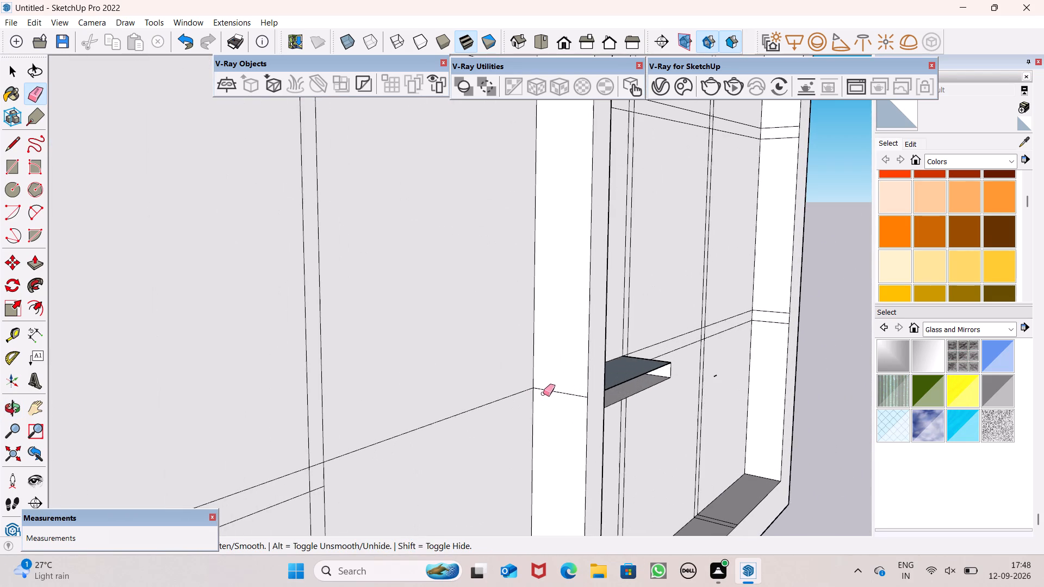
{"action": "left_click_drag", "start_coordinate": [554, 385], "coordinate": [556, 402]}
Erase the lowest strip's raised ledge in the right pane, including its leftover end face beside the vertical bar.
{"action": "scroll", "coordinate": [638, 427], "scroll_direction": "down", "scroll_amount": 1}
{"action": "scroll", "coordinate": [644, 421], "scroll_direction": "up", "scroll_amount": 6}
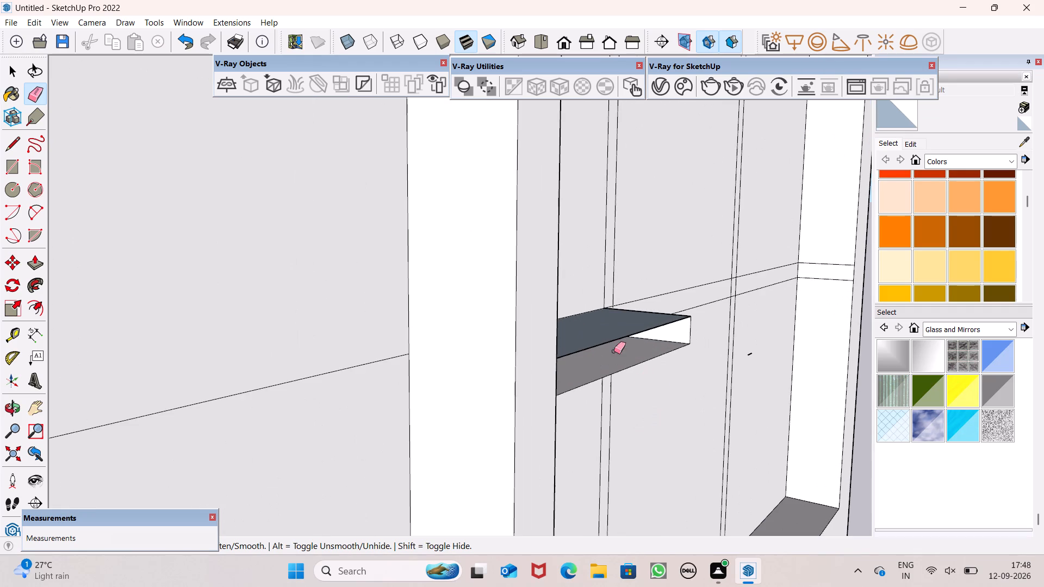
{"action": "left_click_drag", "start_coordinate": [602, 344], "coordinate": [596, 381]}
{"action": "middle_click_drag", "start_coordinate": [622, 419], "coordinate": [489, 472]}
{"action": "scroll", "coordinate": [622, 419], "scroll_direction": "up", "scroll_amount": 1}
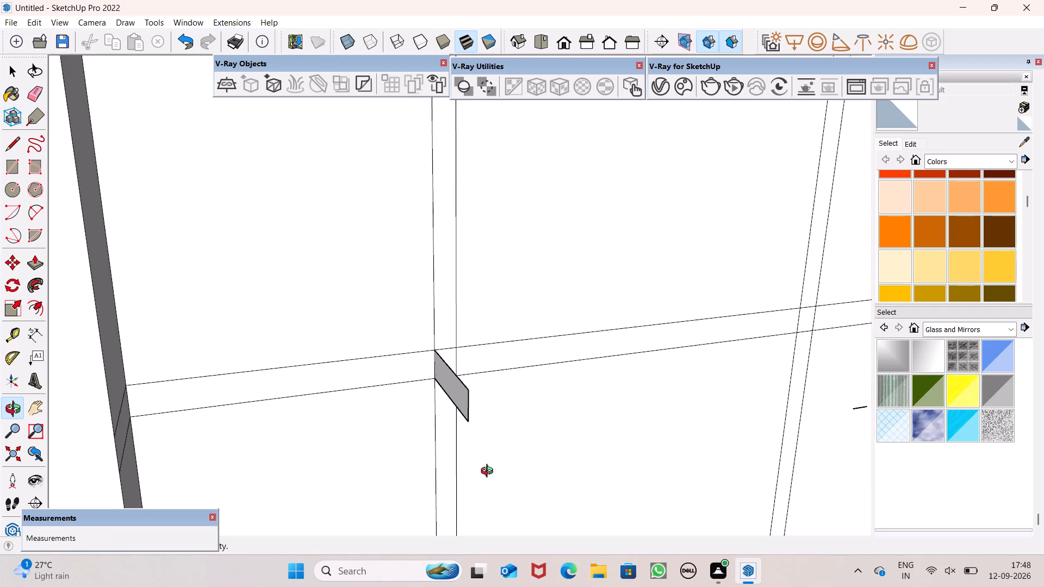
{"action": "middle_click_drag", "start_coordinate": [489, 472], "coordinate": [536, 462]}
{"action": "scroll", "coordinate": [575, 391], "scroll_direction": "up", "scroll_amount": 7}
{"action": "left_click_drag", "start_coordinate": [629, 333], "coordinate": [620, 388]}
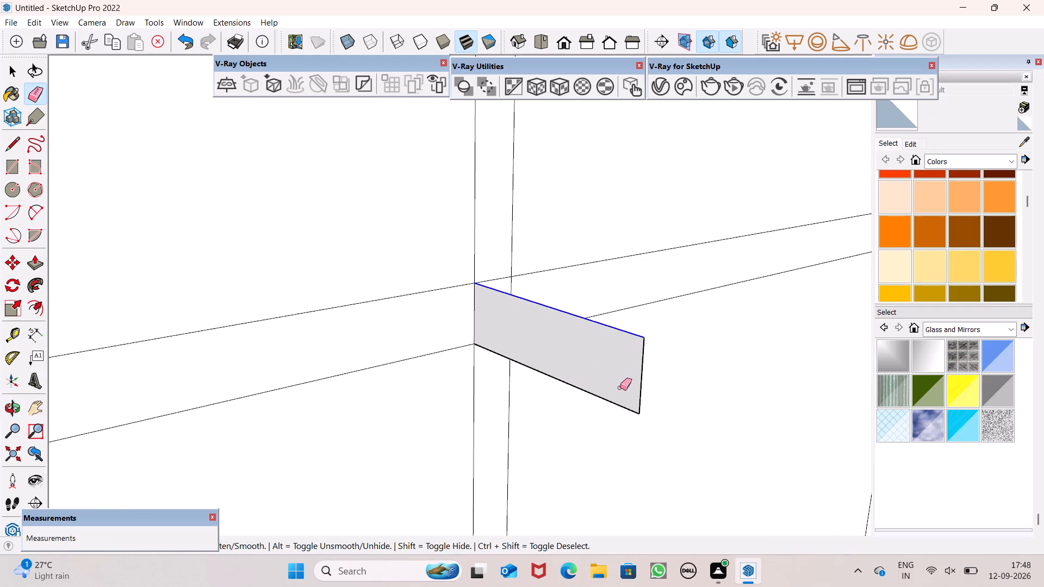
{"action": "left_click_drag", "start_coordinate": [620, 388], "coordinate": [611, 398]}
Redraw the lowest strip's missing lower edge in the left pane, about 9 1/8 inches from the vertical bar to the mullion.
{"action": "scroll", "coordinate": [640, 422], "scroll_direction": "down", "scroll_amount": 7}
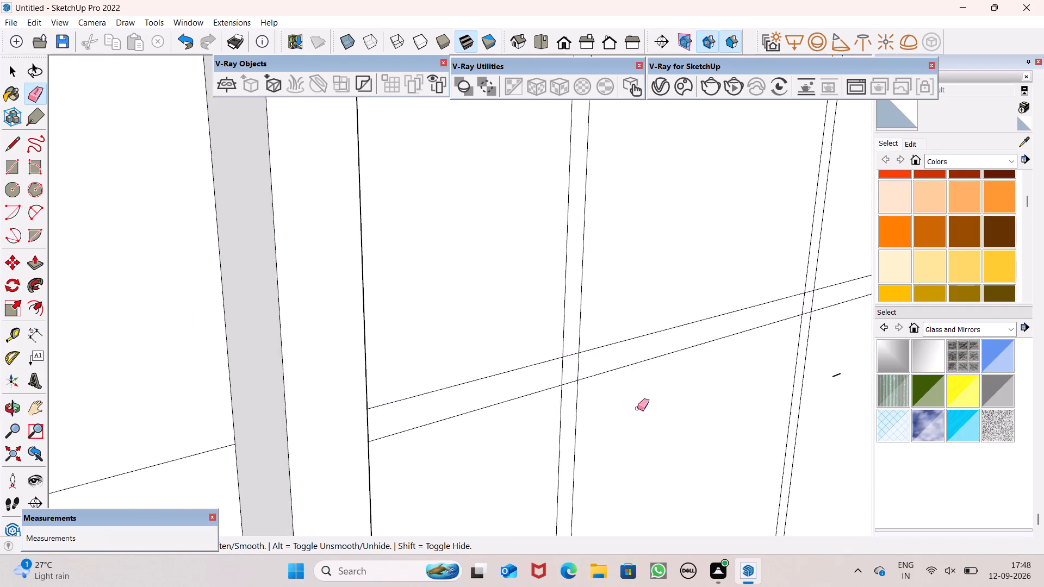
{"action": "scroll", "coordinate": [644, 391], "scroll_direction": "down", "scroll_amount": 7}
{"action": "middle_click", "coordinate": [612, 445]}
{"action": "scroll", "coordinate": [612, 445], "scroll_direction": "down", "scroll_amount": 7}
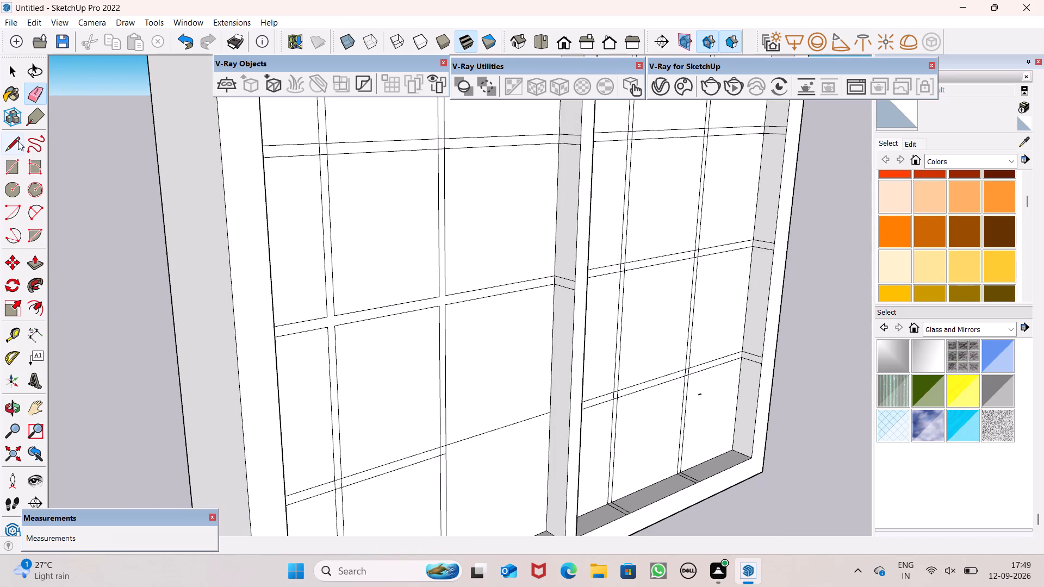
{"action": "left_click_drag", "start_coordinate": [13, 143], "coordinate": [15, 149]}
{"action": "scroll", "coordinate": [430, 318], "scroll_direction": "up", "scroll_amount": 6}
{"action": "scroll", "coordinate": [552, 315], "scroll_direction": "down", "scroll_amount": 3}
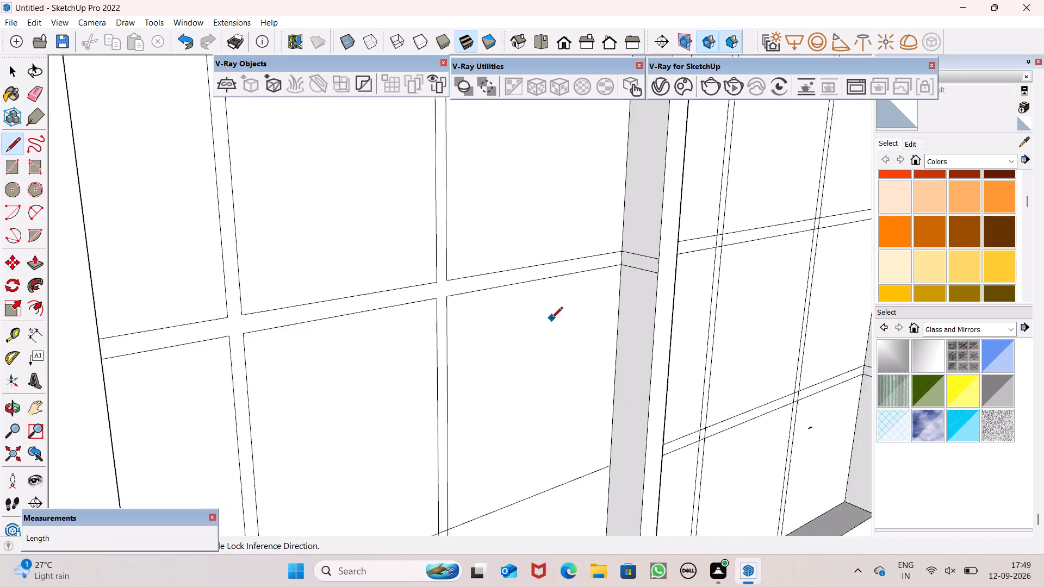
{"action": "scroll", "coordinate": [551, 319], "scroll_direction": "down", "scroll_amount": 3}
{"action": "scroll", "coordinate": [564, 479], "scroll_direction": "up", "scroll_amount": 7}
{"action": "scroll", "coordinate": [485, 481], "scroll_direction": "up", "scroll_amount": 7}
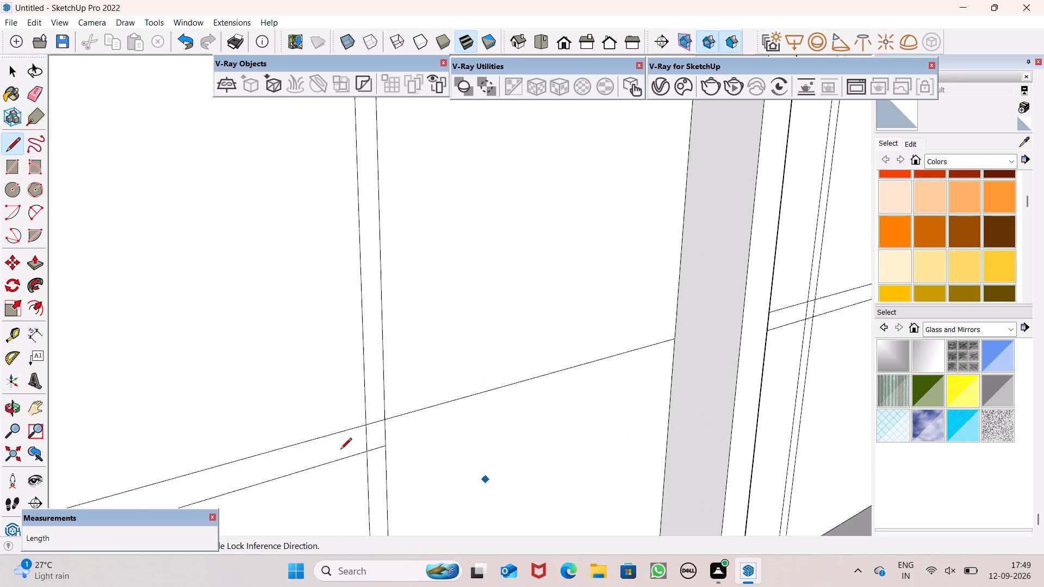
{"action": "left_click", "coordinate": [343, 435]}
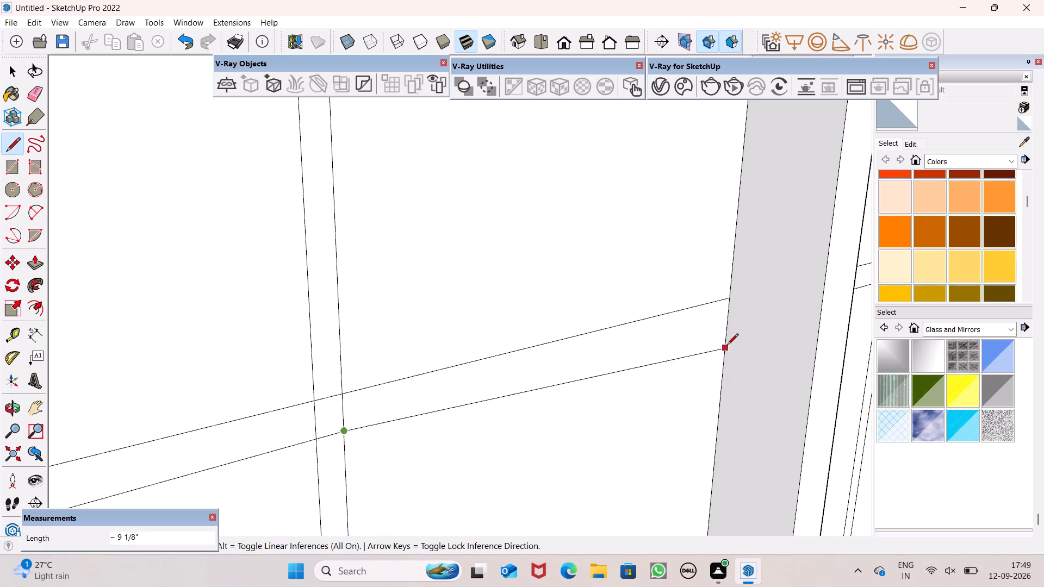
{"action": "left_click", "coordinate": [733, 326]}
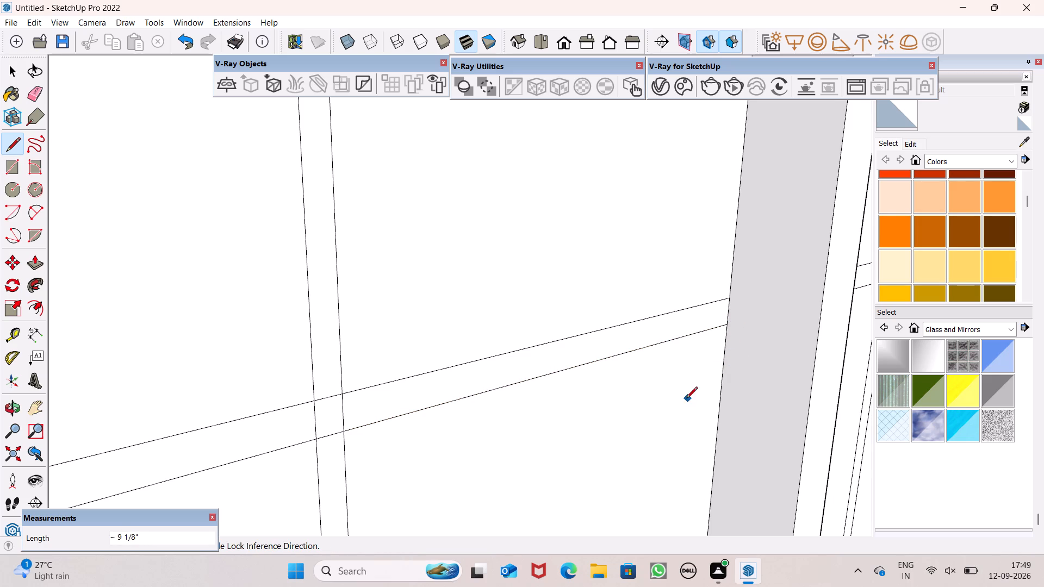
Examine the window's bar grid and mullion from the front, the end and oblique angles.
{"action": "key", "text": "space"}
{"action": "scroll", "coordinate": [686, 396], "scroll_direction": "down", "scroll_amount": 7}
{"action": "scroll", "coordinate": [643, 348], "scroll_direction": "down", "scroll_amount": 15}
{"action": "middle_click_drag", "start_coordinate": [651, 501], "coordinate": [651, 509]}
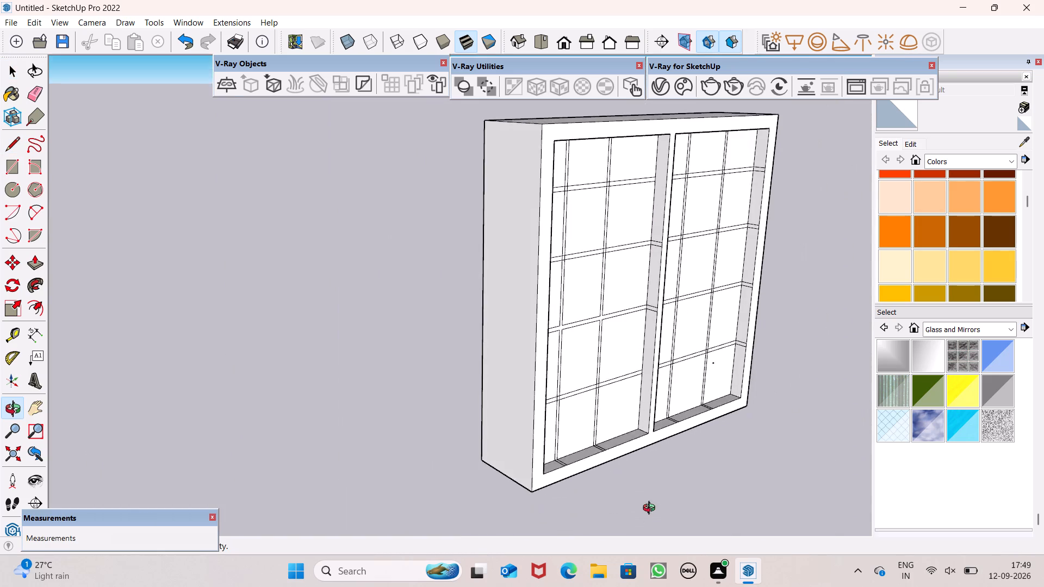
{"action": "middle_click_drag", "start_coordinate": [651, 509], "coordinate": [434, 467]}
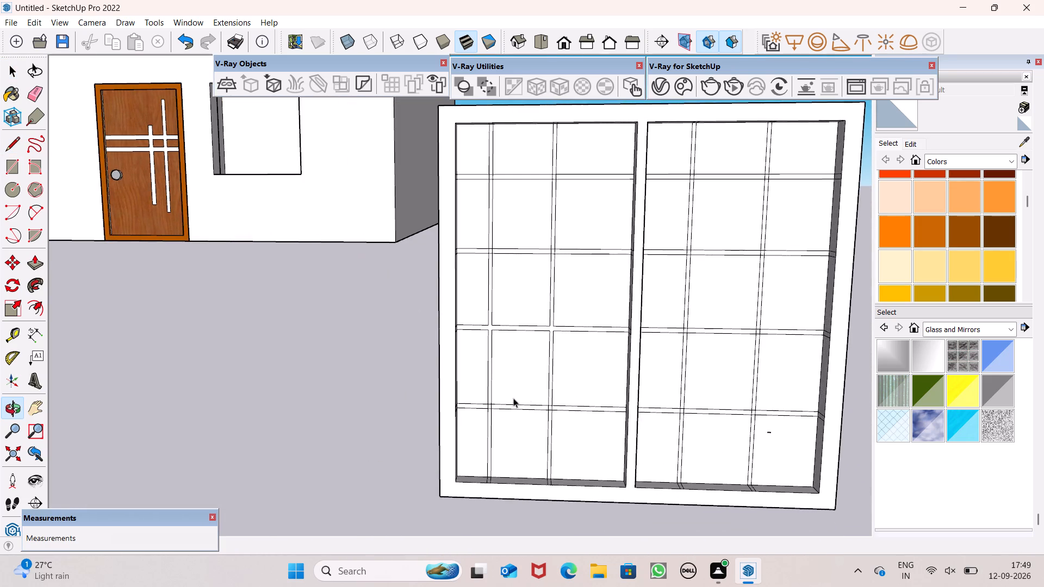
{"action": "scroll", "coordinate": [529, 391], "scroll_direction": "down", "scroll_amount": 6}
{"action": "scroll", "coordinate": [769, 288], "scroll_direction": "up", "scroll_amount": 3}
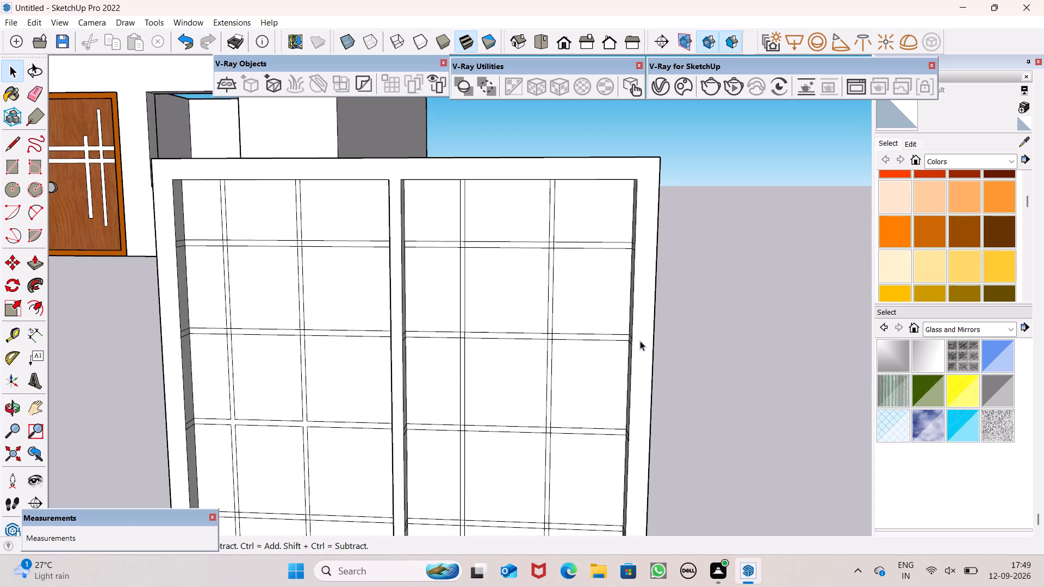
{"action": "scroll", "coordinate": [640, 341], "scroll_direction": "down", "scroll_amount": 7}
{"action": "middle_click_drag", "start_coordinate": [631, 372], "coordinate": [631, 488]}
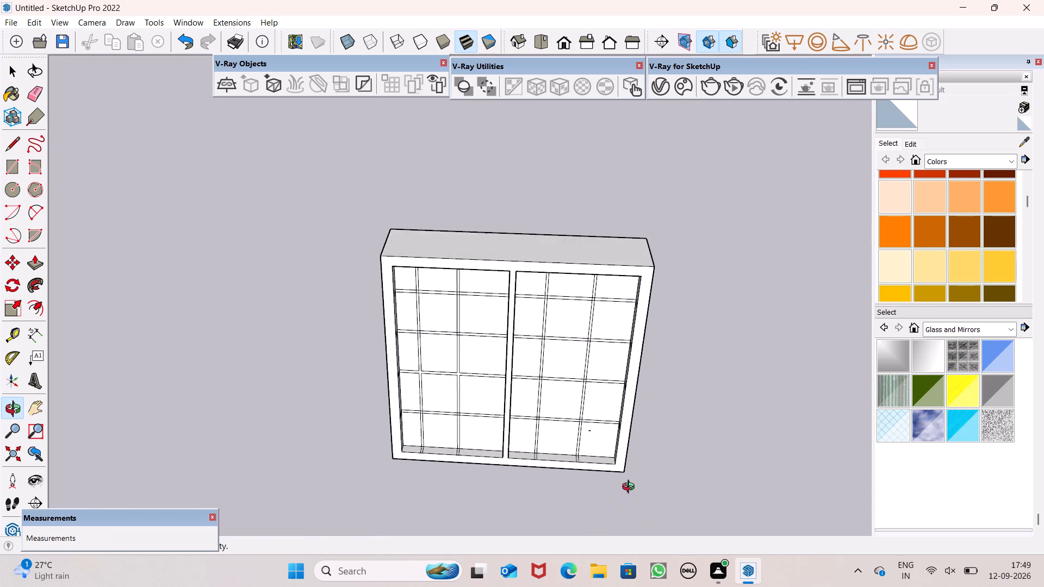
{"action": "middle_click_drag", "start_coordinate": [631, 488], "coordinate": [72, 431]}
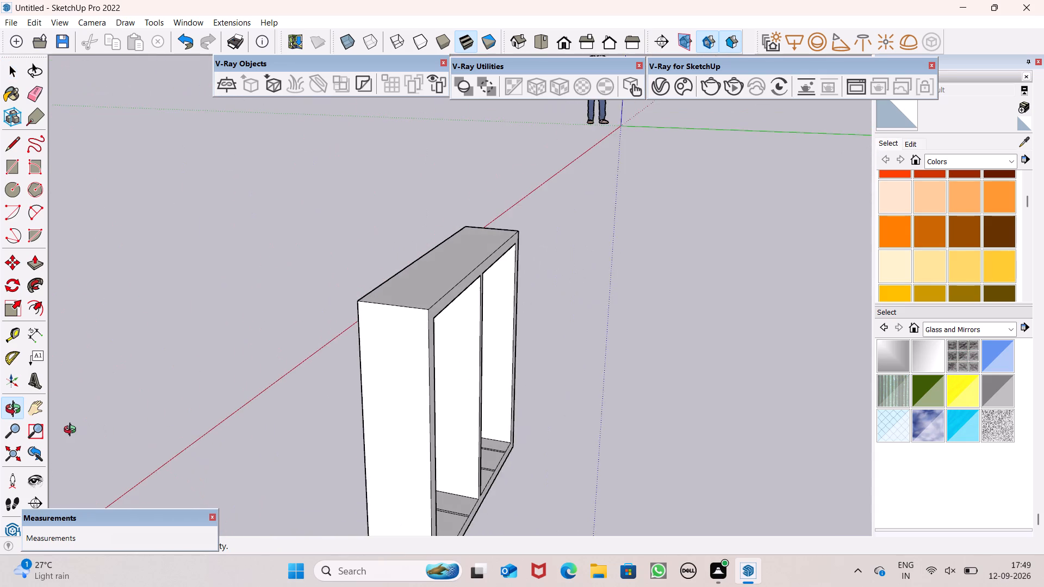
{"action": "middle_click_drag", "start_coordinate": [72, 431], "coordinate": [426, 454]}
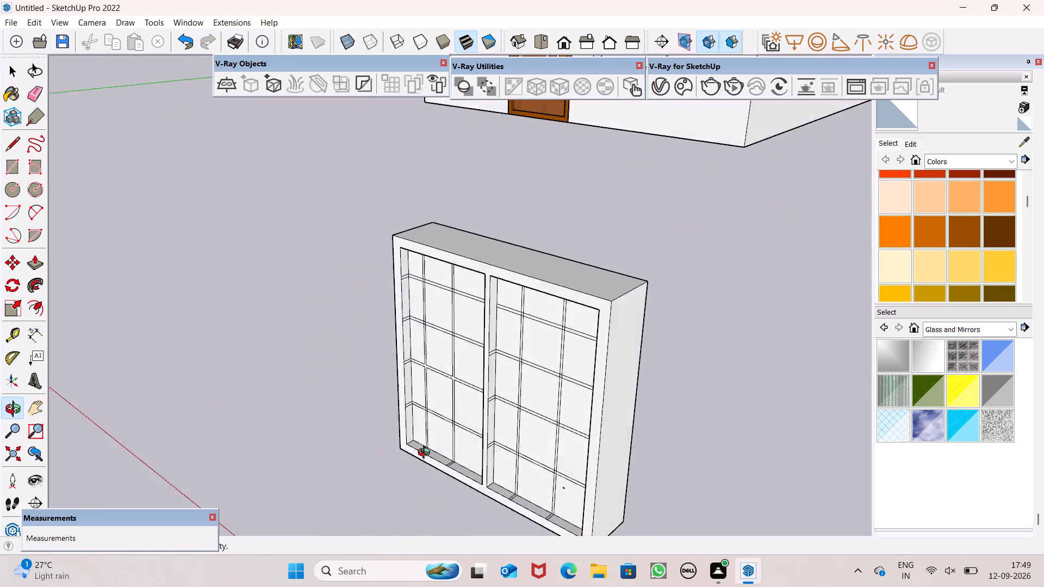
{"action": "middle_click_drag", "start_coordinate": [426, 454], "coordinate": [613, 486]}
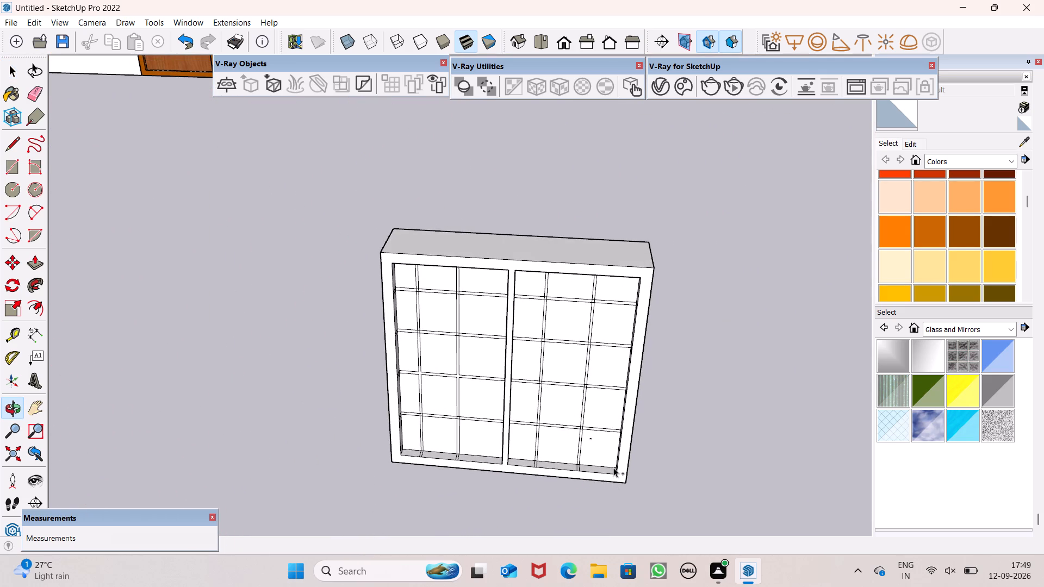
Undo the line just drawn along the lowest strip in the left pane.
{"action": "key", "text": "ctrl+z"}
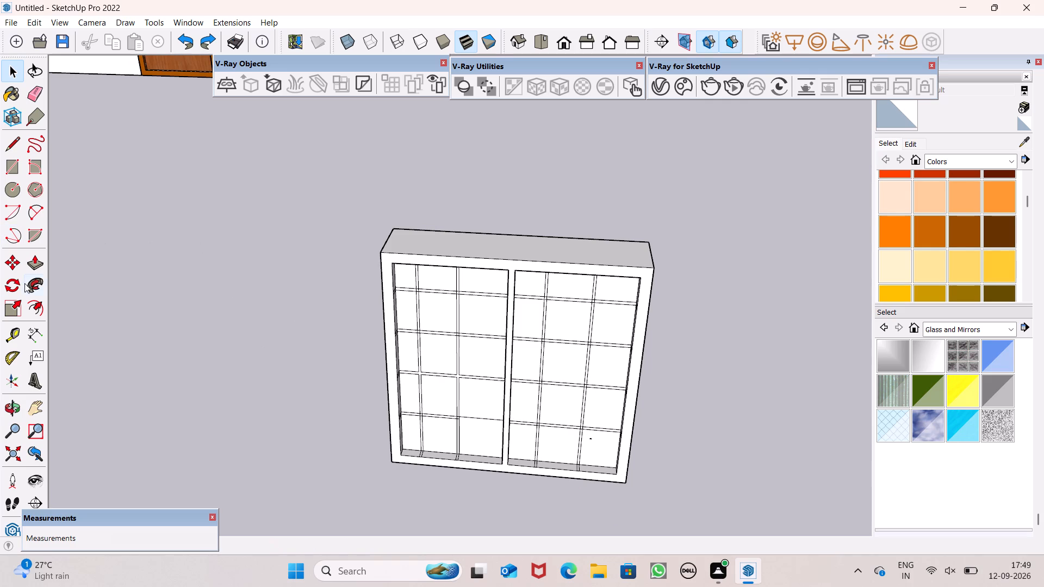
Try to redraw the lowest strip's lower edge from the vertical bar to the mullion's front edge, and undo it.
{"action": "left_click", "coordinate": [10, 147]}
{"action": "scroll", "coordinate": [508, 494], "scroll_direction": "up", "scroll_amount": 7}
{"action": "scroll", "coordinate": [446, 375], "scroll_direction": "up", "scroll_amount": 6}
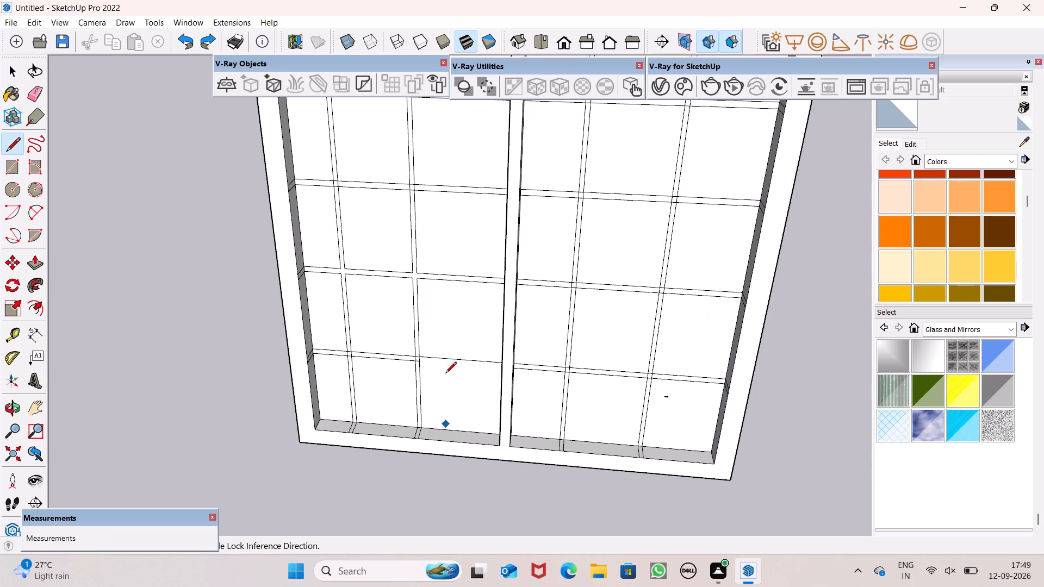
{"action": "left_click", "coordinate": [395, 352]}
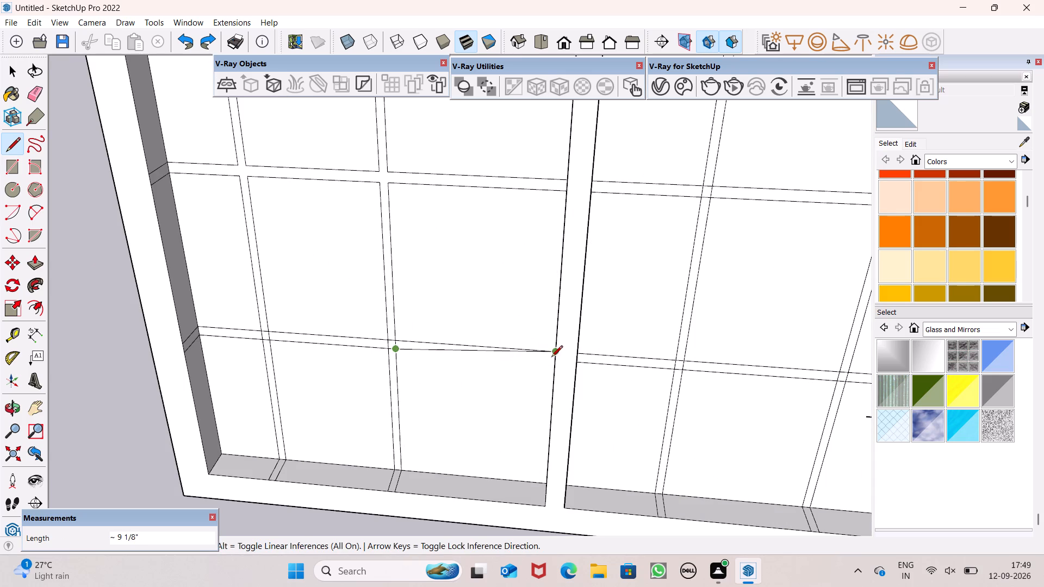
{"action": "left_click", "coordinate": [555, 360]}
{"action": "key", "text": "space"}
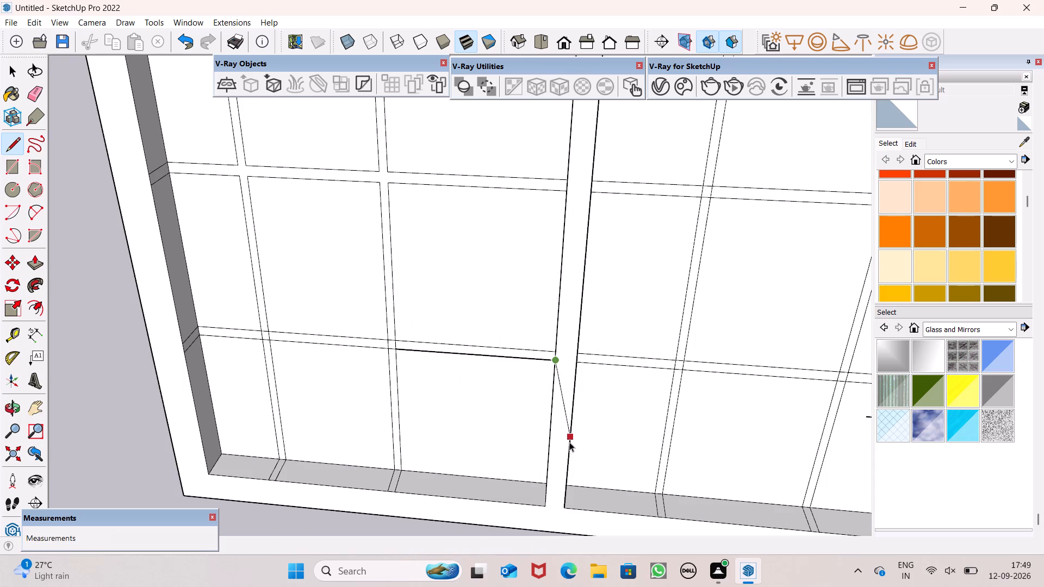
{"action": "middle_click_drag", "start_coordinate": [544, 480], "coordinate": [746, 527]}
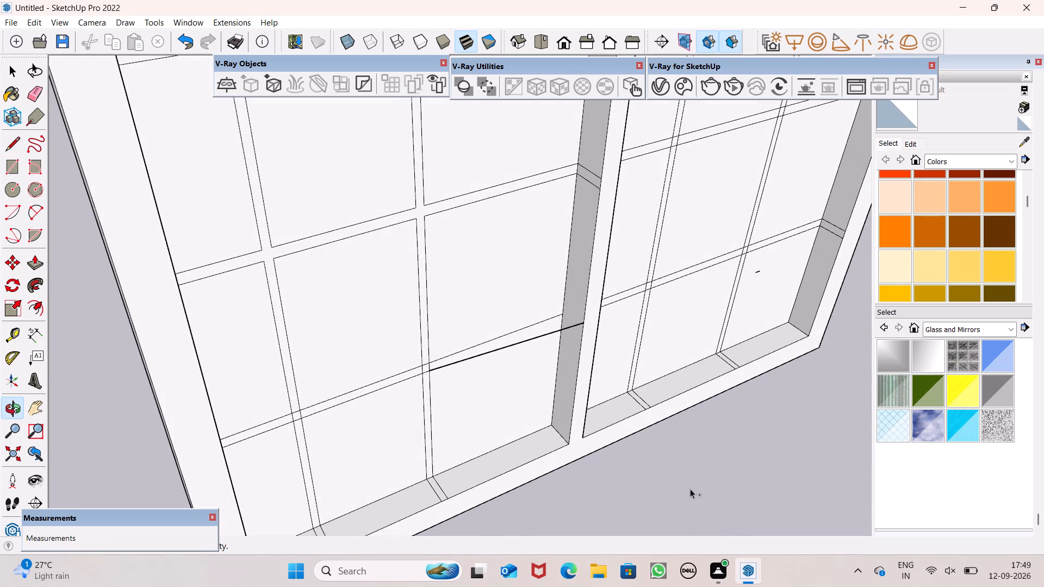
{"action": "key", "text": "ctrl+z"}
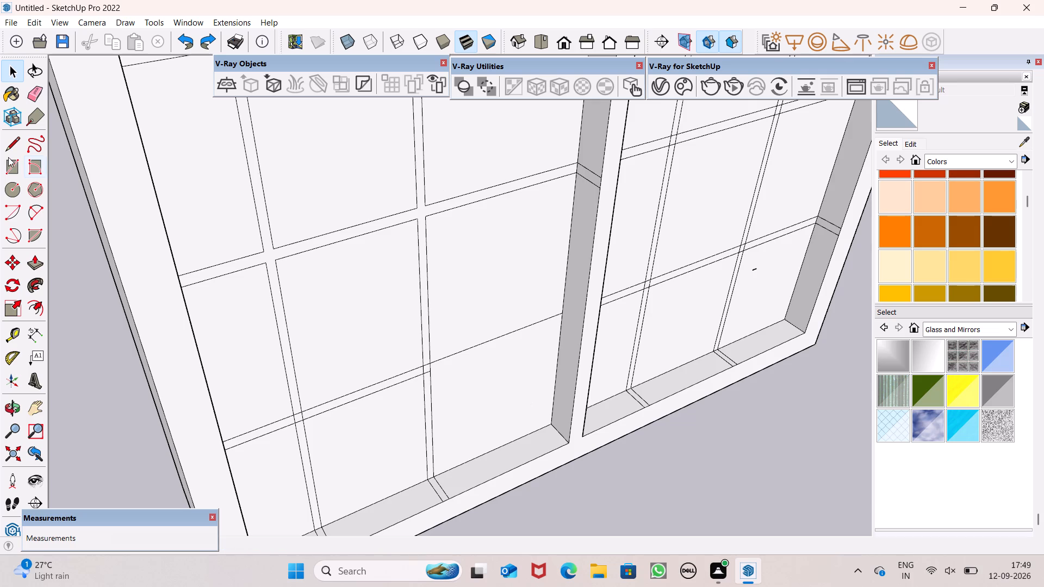
Redraw the lowest strip's lower edge in the left pane, about 9 1/8 inches from the vertical bar to the mullion's inner edge.
{"action": "left_click", "coordinate": [8, 155]}
{"action": "scroll", "coordinate": [565, 376], "scroll_direction": "up", "scroll_amount": 6}
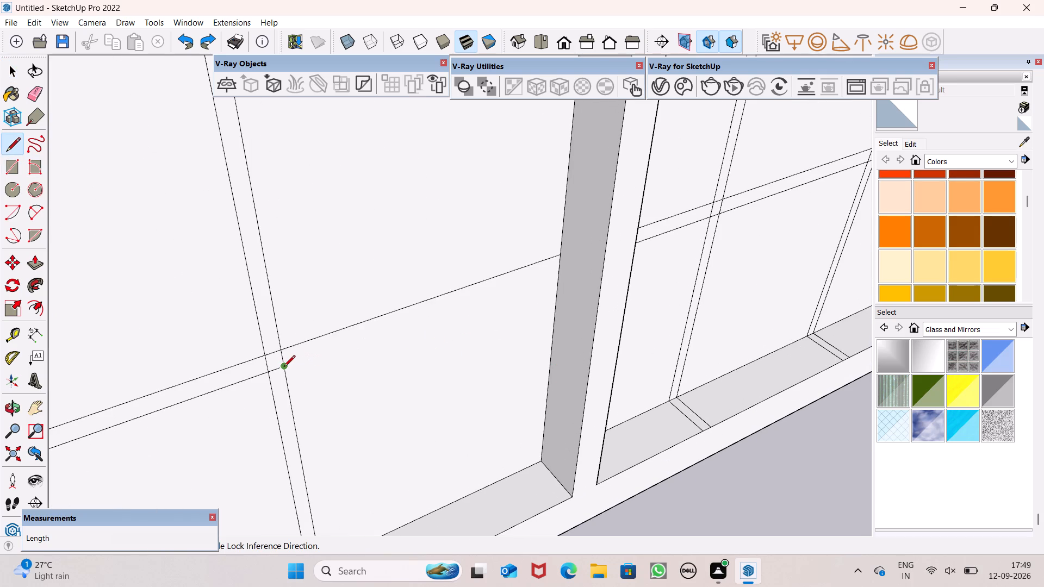
{"action": "left_click_drag", "start_coordinate": [285, 367], "coordinate": [312, 356]}
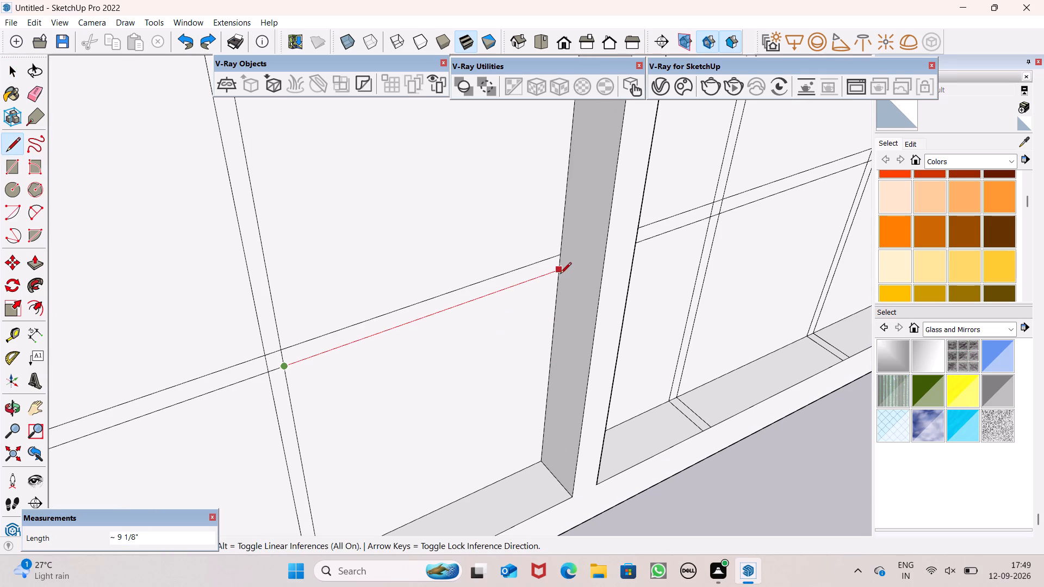
{"action": "left_click", "coordinate": [560, 274]}
{"action": "key", "text": "space"}
{"action": "scroll", "coordinate": [604, 346], "scroll_direction": "down", "scroll_amount": 16}
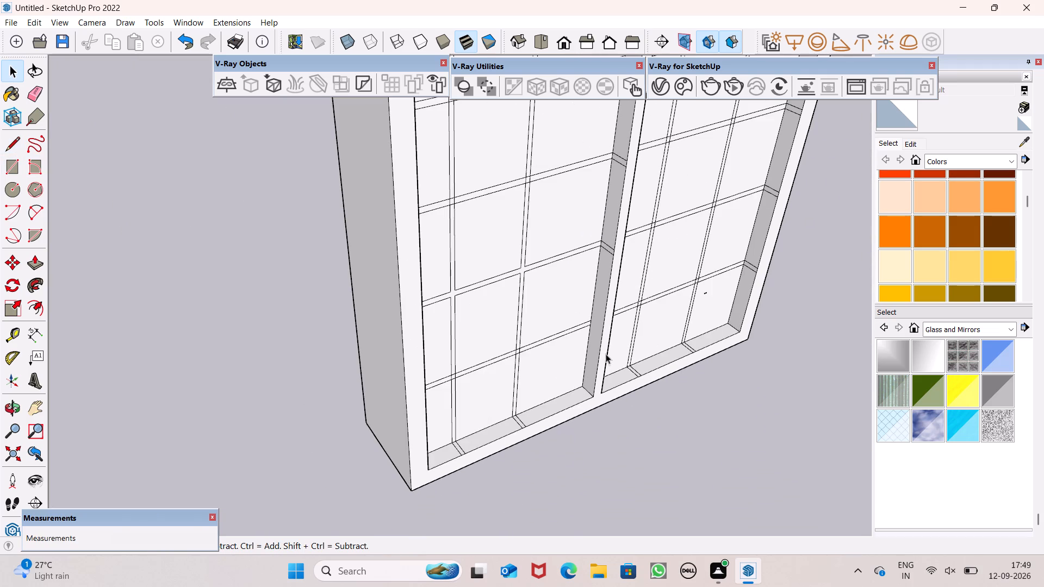
Examine the window's opposite side, with its bar grid and panes, from the front and from above.
{"action": "scroll", "coordinate": [679, 423], "scroll_direction": "down", "scroll_amount": 4}
{"action": "middle_click_drag", "start_coordinate": [684, 427], "coordinate": [0, 295]}
{"action": "scroll", "coordinate": [611, 322], "scroll_direction": "down", "scroll_amount": 6}
{"action": "middle_click_drag", "start_coordinate": [586, 418], "coordinate": [230, 385]}
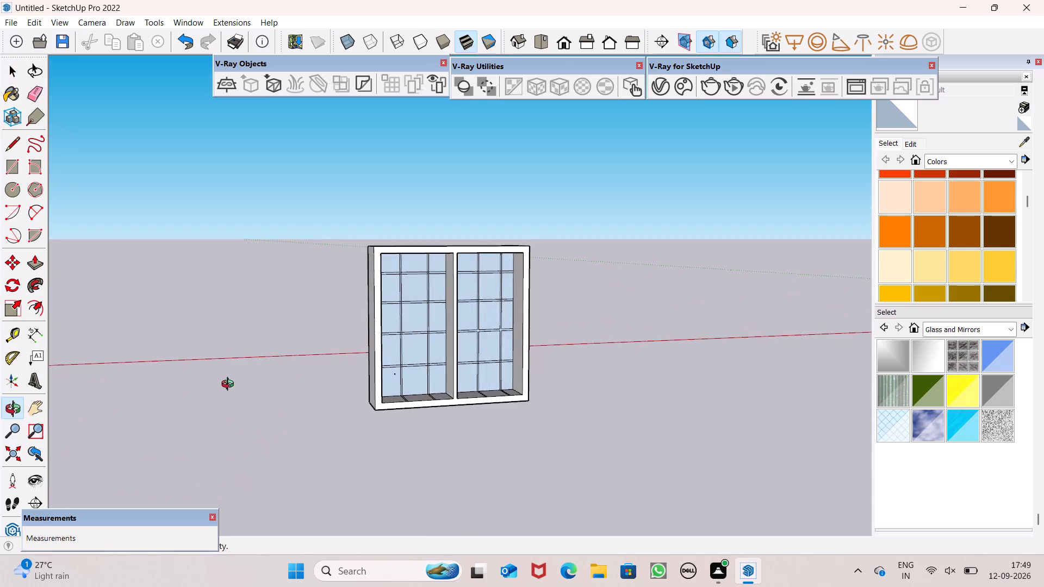
{"action": "middle_click_drag", "start_coordinate": [230, 385], "coordinate": [396, 549]}
{"action": "middle_click_drag", "start_coordinate": [443, 568], "coordinate": [468, 571]}
{"action": "scroll", "coordinate": [536, 440], "scroll_direction": "down", "scroll_amount": 6}
{"action": "middle_click_drag", "start_coordinate": [592, 474], "coordinate": [555, 479]}
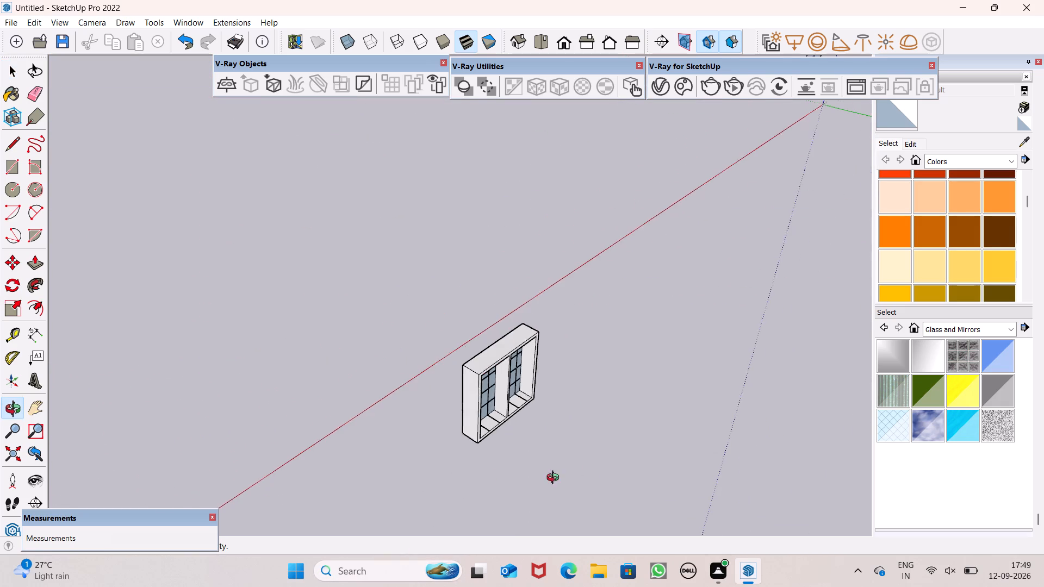
Draw a rectangle about 3' 8" by 3' 4" across the window's open back, between opposite inner corners of the frame.
{"action": "middle_click_drag", "start_coordinate": [555, 479], "coordinate": [431, 475]}
{"action": "scroll", "coordinate": [706, 464], "scroll_direction": "up", "scroll_amount": 5}
{"action": "scroll", "coordinate": [610, 455], "scroll_direction": "up", "scroll_amount": 1}
{"action": "middle_click_drag", "start_coordinate": [610, 455], "coordinate": [699, 349]}
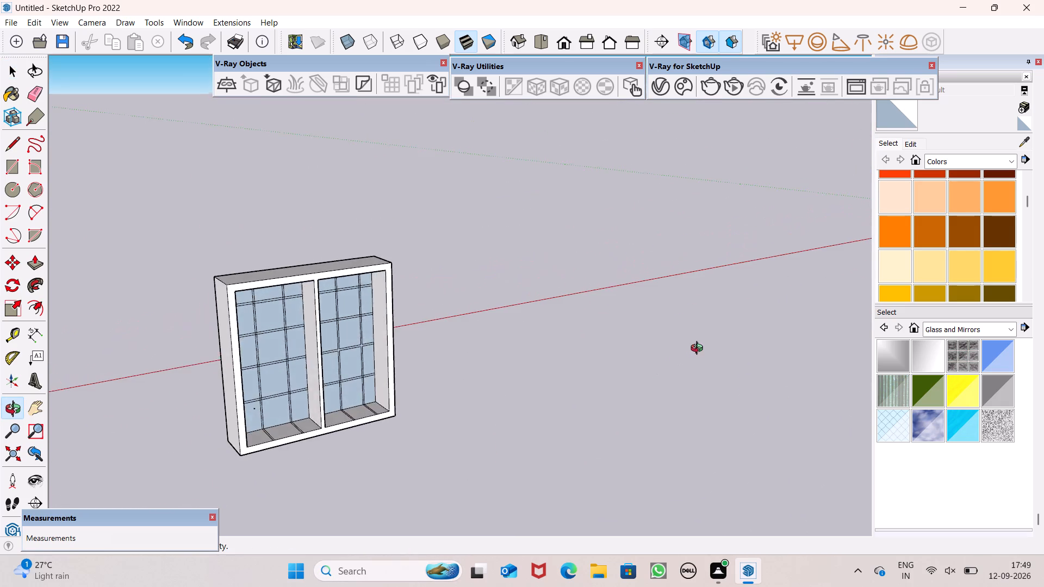
{"action": "middle_click_drag", "start_coordinate": [699, 349], "coordinate": [700, 349]}
{"action": "scroll", "coordinate": [701, 349], "scroll_direction": "up", "scroll_amount": 1}
{"action": "scroll", "coordinate": [302, 143], "scroll_direction": "up", "scroll_amount": 1}
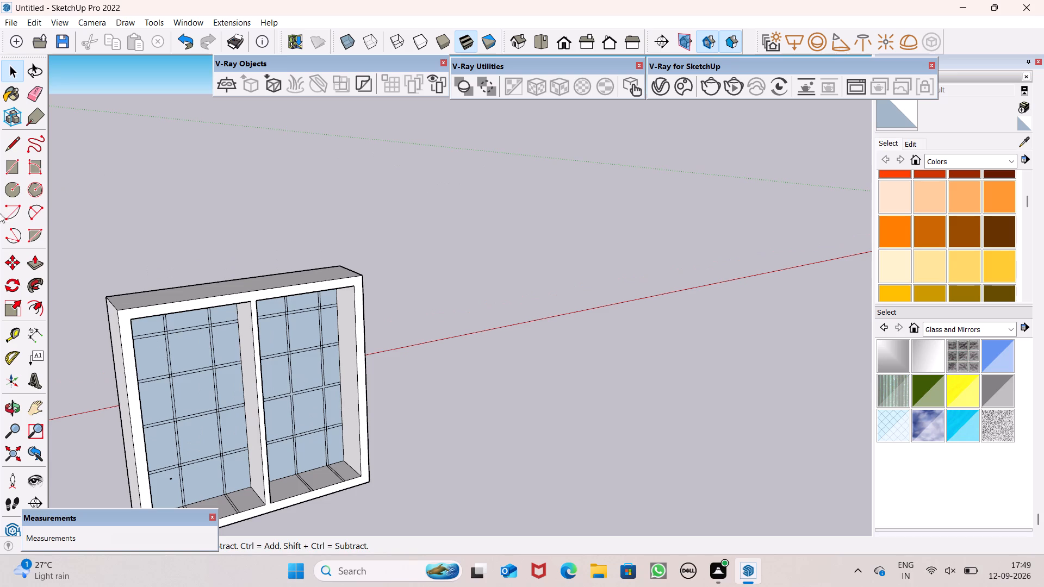
{"action": "left_click", "coordinate": [15, 170]}
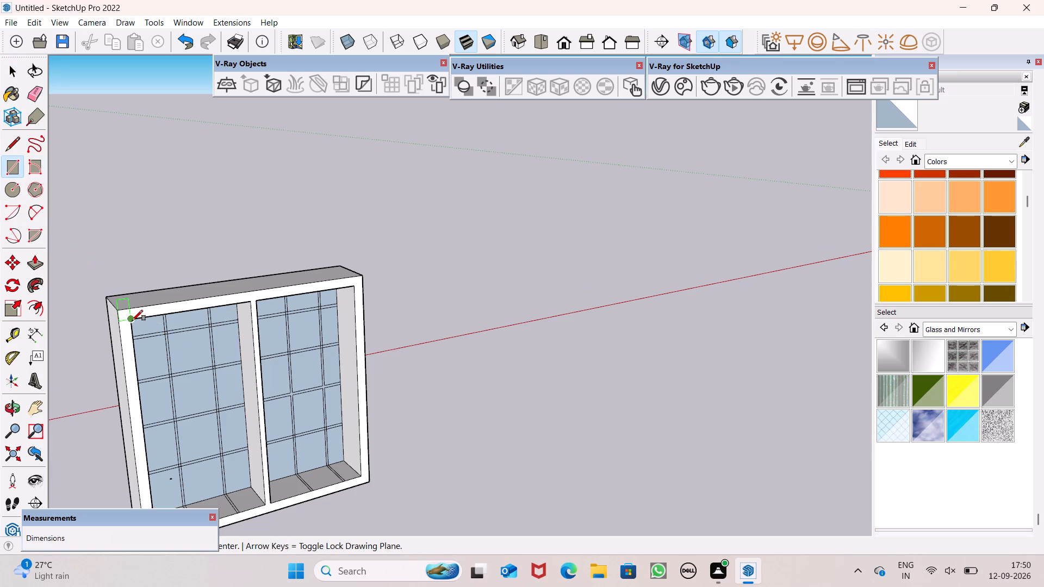
{"action": "left_click", "coordinate": [132, 321]}
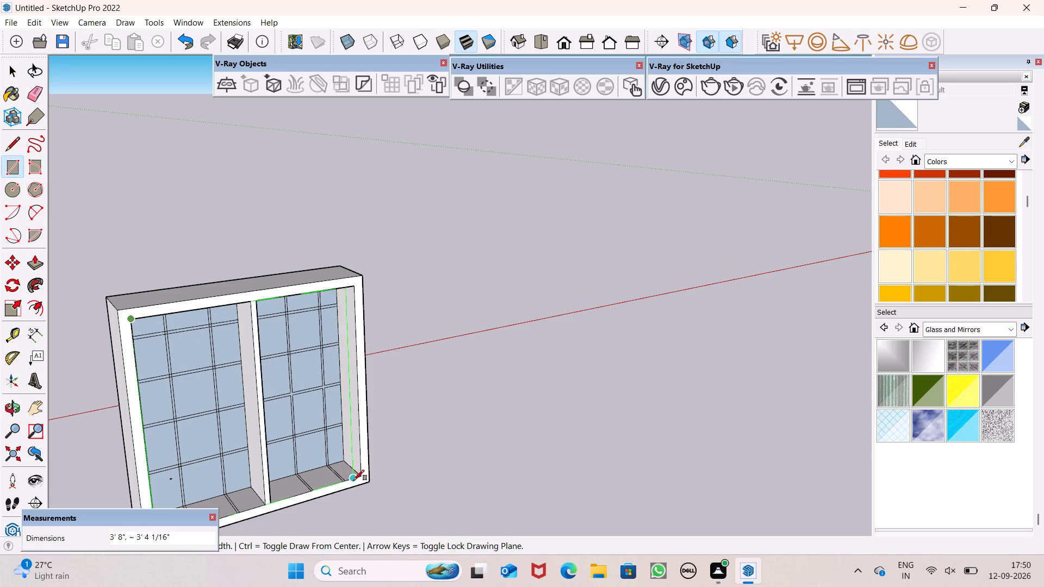
{"action": "left_click", "coordinate": [362, 478]}
{"action": "key", "text": "space"}
Examine the window's gridded side against the room's wall with the door and window opening.
{"action": "scroll", "coordinate": [455, 426], "scroll_direction": "down", "scroll_amount": 3}
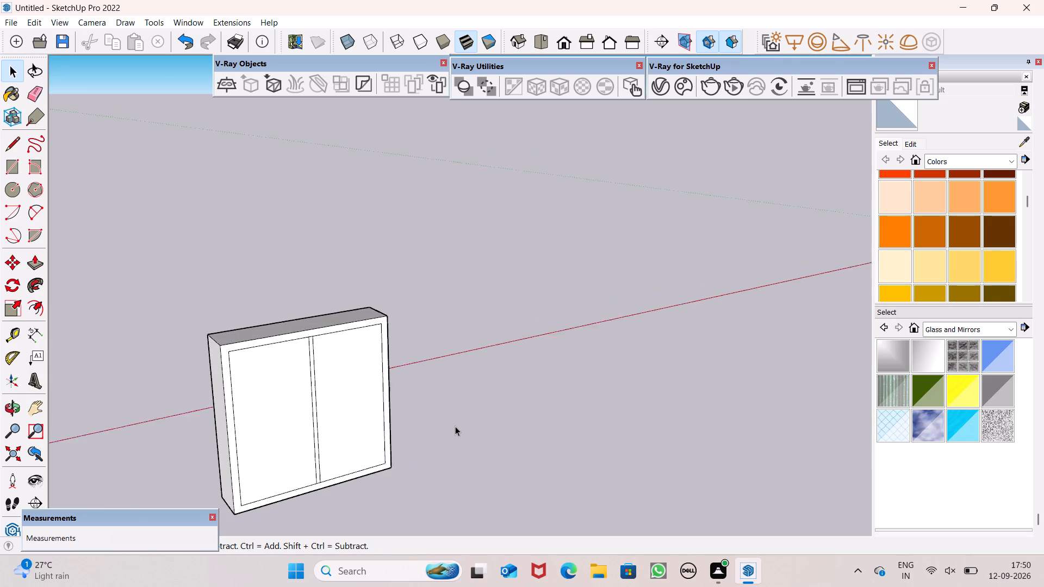
{"action": "scroll", "coordinate": [455, 426], "scroll_direction": "down", "scroll_amount": 4}
{"action": "scroll", "coordinate": [487, 503], "scroll_direction": "down", "scroll_amount": 5}
{"action": "middle_click_drag", "start_coordinate": [487, 498], "coordinate": [737, 482]}
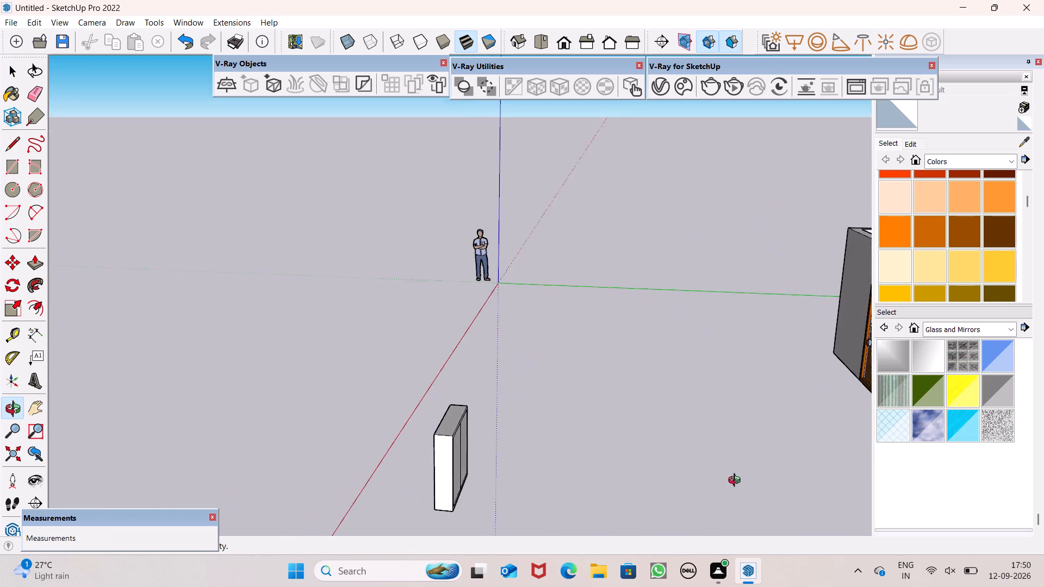
{"action": "middle_click_drag", "start_coordinate": [737, 482], "coordinate": [736, 480]}
{"action": "scroll", "coordinate": [520, 479], "scroll_direction": "down", "scroll_amount": 7}
{"action": "middle_click_drag", "start_coordinate": [535, 497], "coordinate": [816, 429]}
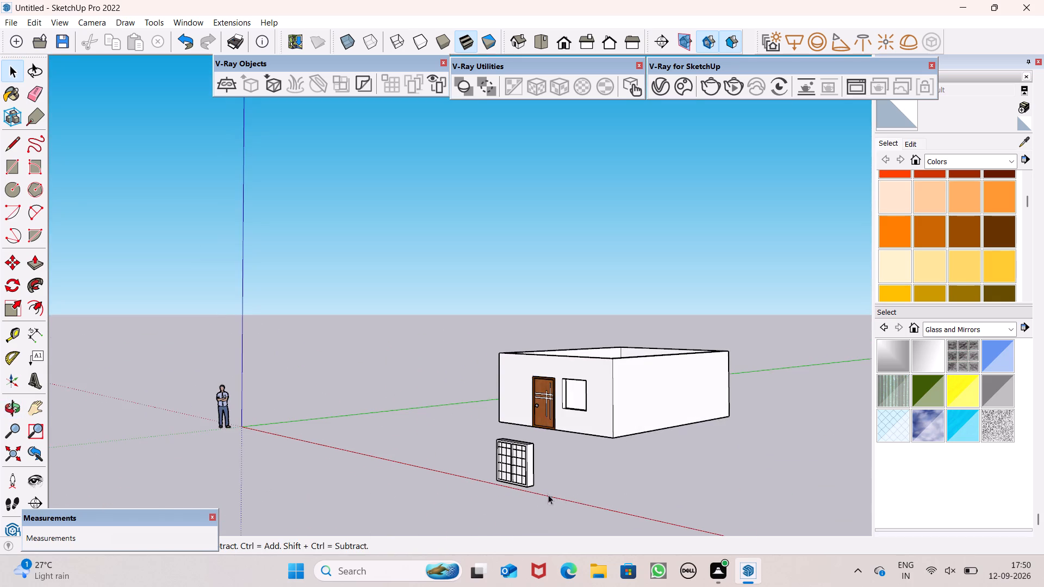
{"action": "middle_click_drag", "start_coordinate": [548, 500], "coordinate": [692, 479]}
{"action": "scroll", "coordinate": [439, 483], "scroll_direction": "up", "scroll_amount": 6}
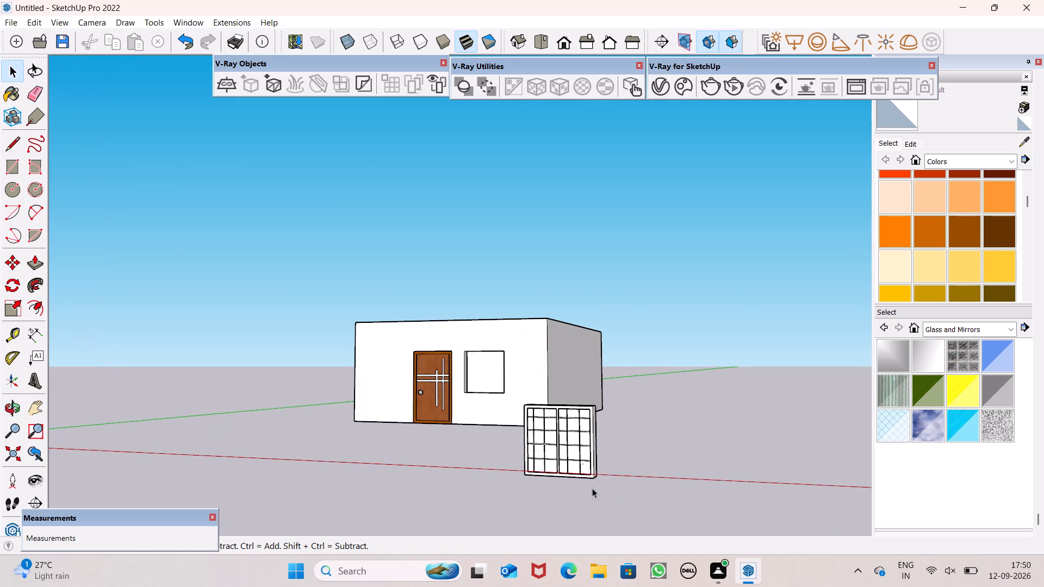
{"action": "middle_click_drag", "start_coordinate": [549, 475], "coordinate": [627, 482]}
{"action": "scroll", "coordinate": [623, 473], "scroll_direction": "up", "scroll_amount": 9}
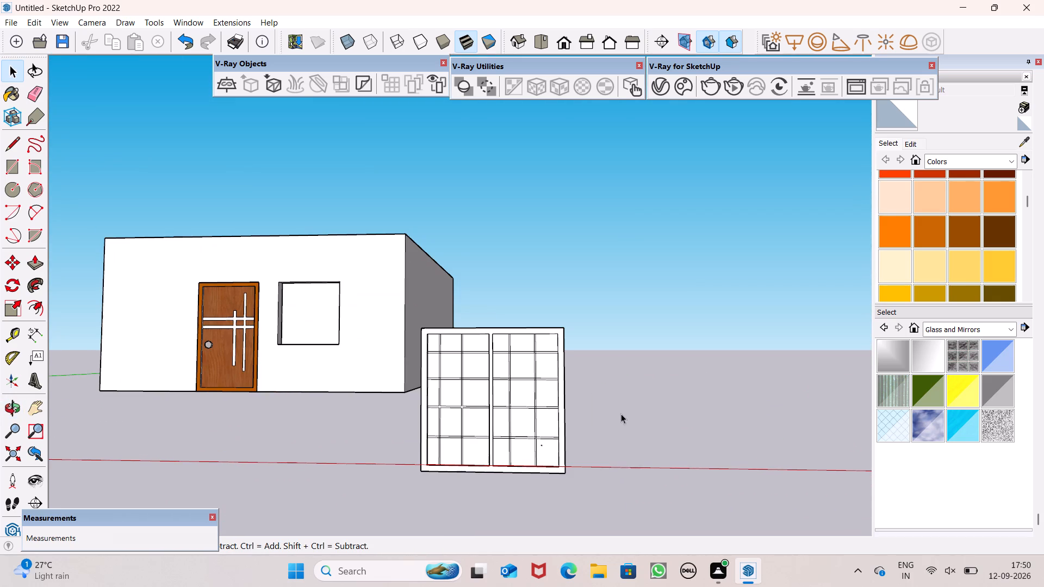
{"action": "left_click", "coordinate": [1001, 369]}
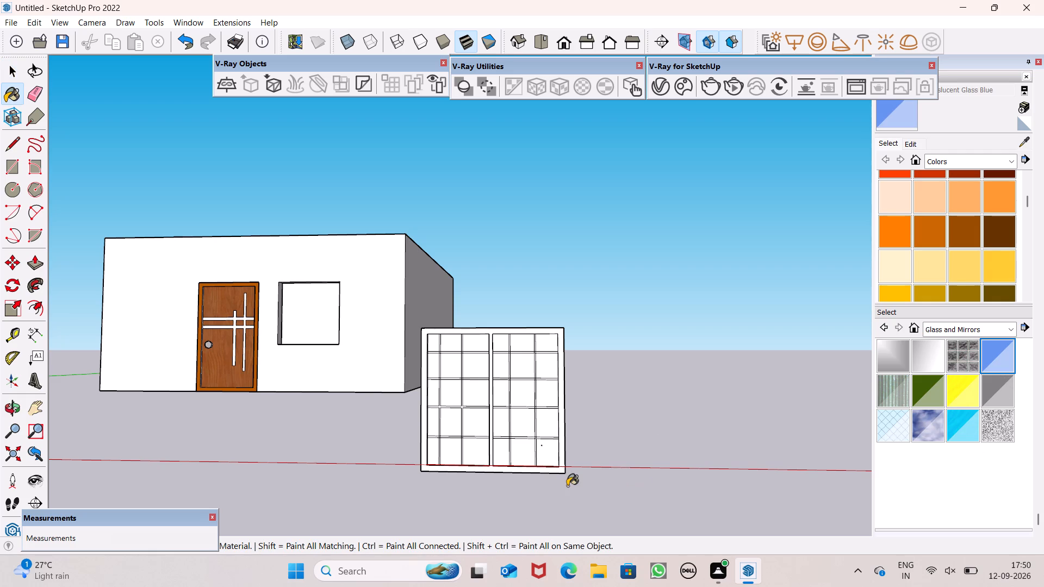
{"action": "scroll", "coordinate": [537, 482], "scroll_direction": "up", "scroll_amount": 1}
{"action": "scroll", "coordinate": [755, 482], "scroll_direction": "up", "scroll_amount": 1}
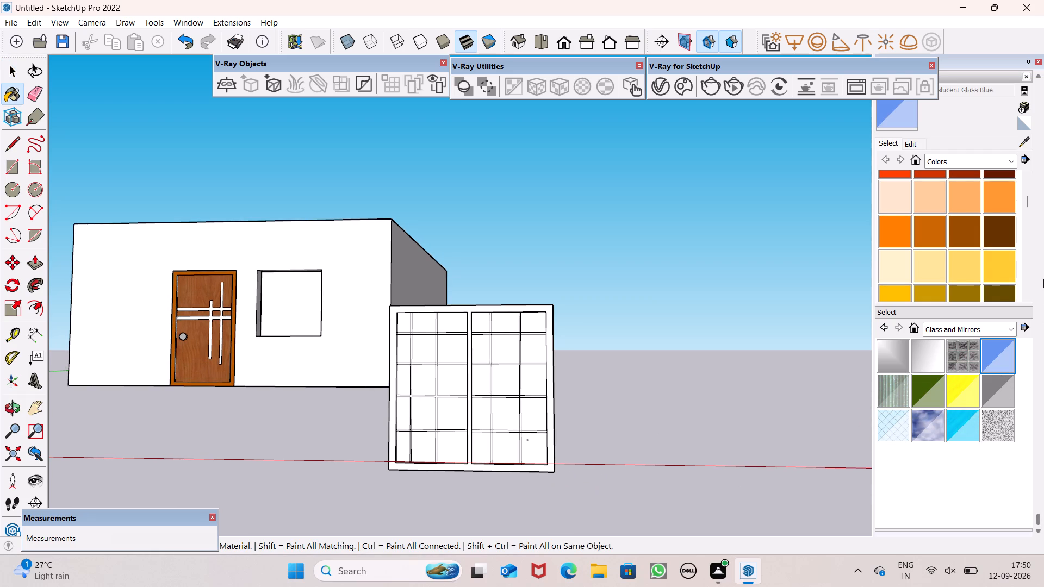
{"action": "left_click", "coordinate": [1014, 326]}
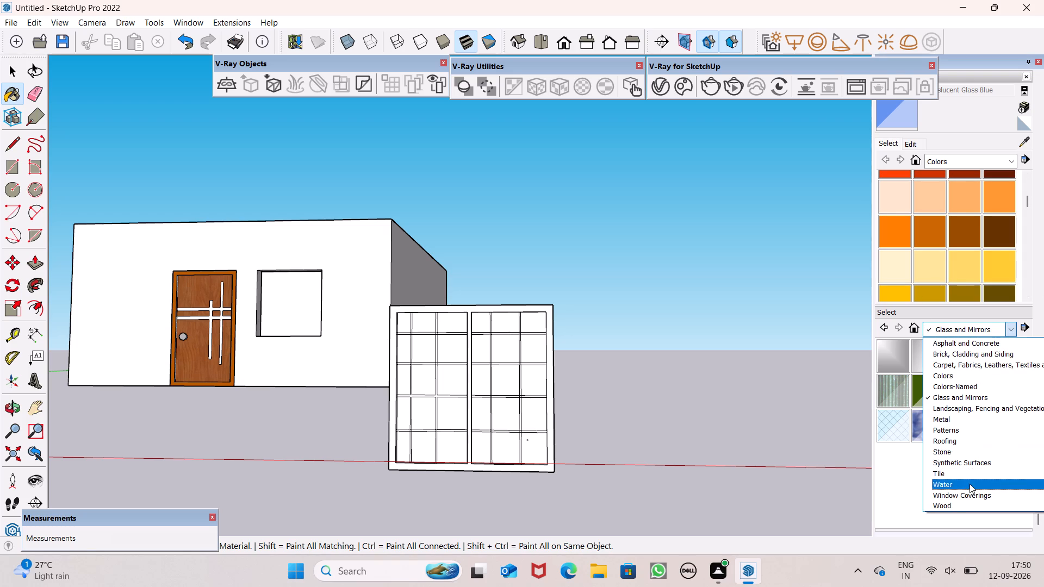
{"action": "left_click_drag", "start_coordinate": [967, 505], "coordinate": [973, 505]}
Paint the window's front frame and central mullion with the dark grey Color M08 from the Colors collection.
{"action": "scroll", "coordinate": [974, 411], "scroll_direction": "up", "scroll_amount": 5}
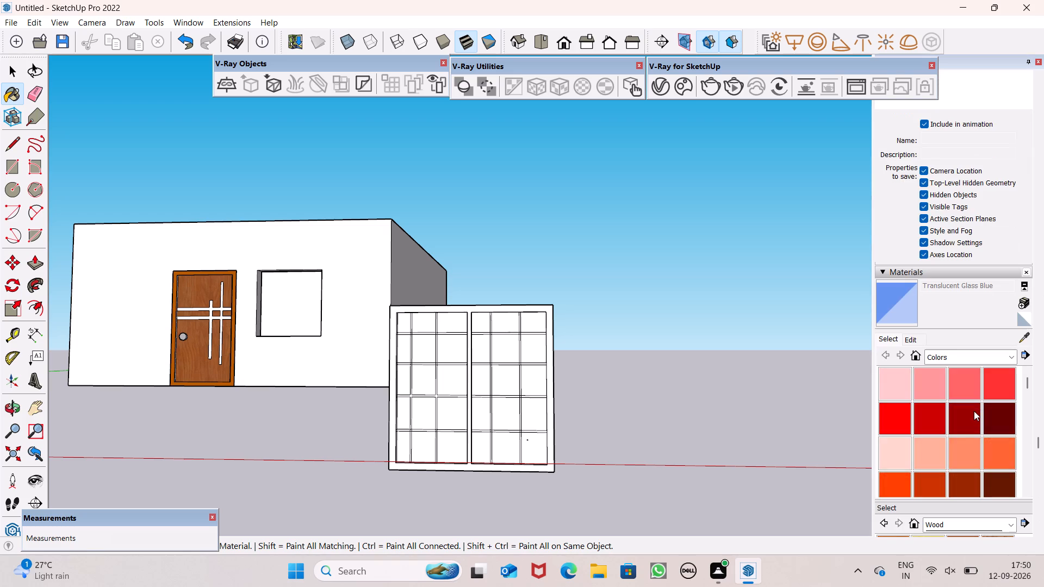
{"action": "scroll", "coordinate": [974, 413], "scroll_direction": "down", "scroll_amount": 16}
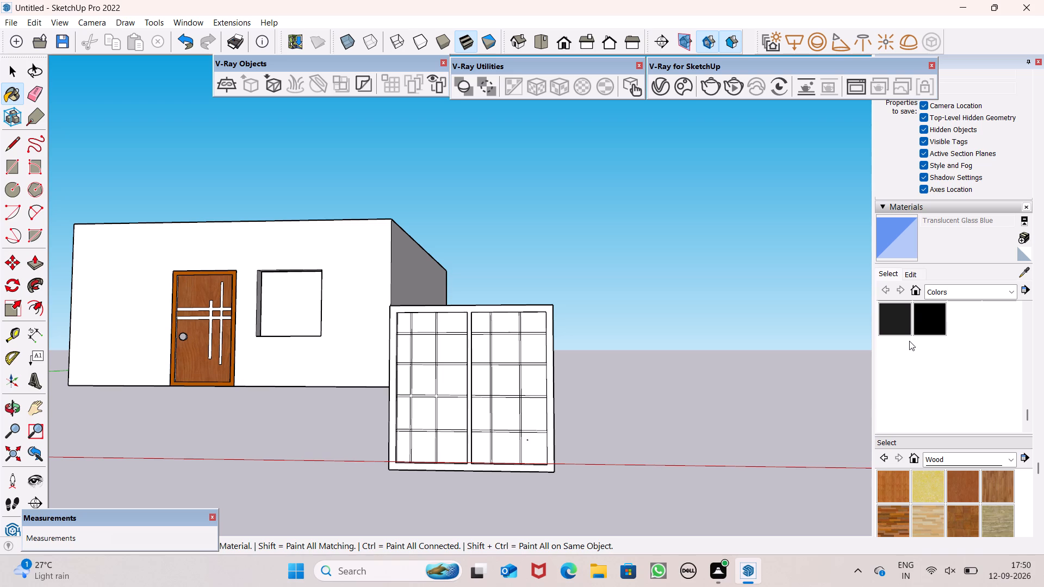
{"action": "scroll", "coordinate": [909, 341], "scroll_direction": "up", "scroll_amount": 4}
{"action": "scroll", "coordinate": [920, 360], "scroll_direction": "down", "scroll_amount": 2}
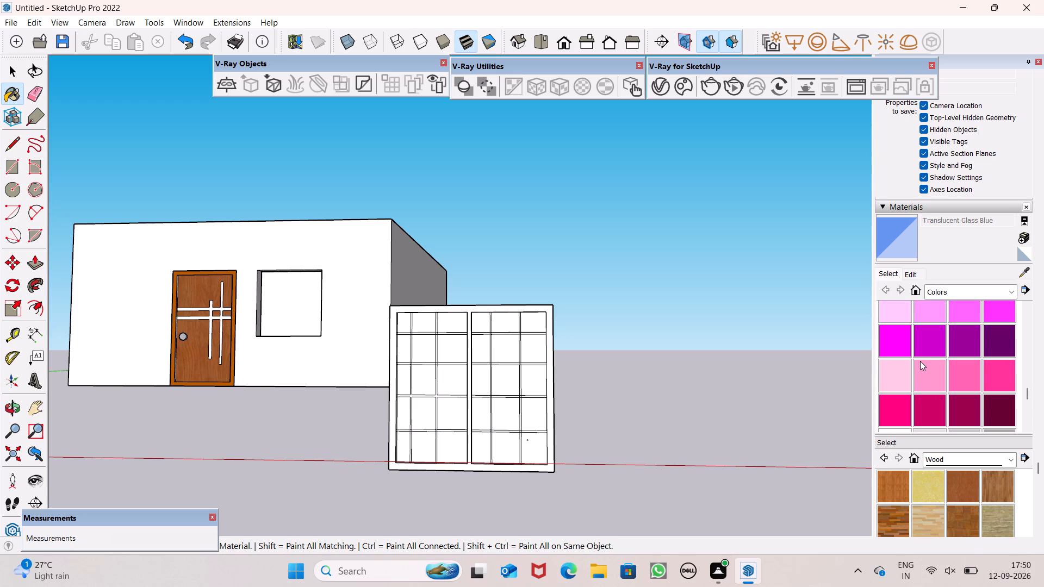
{"action": "scroll", "coordinate": [1004, 407], "scroll_direction": "down", "scroll_amount": 1}
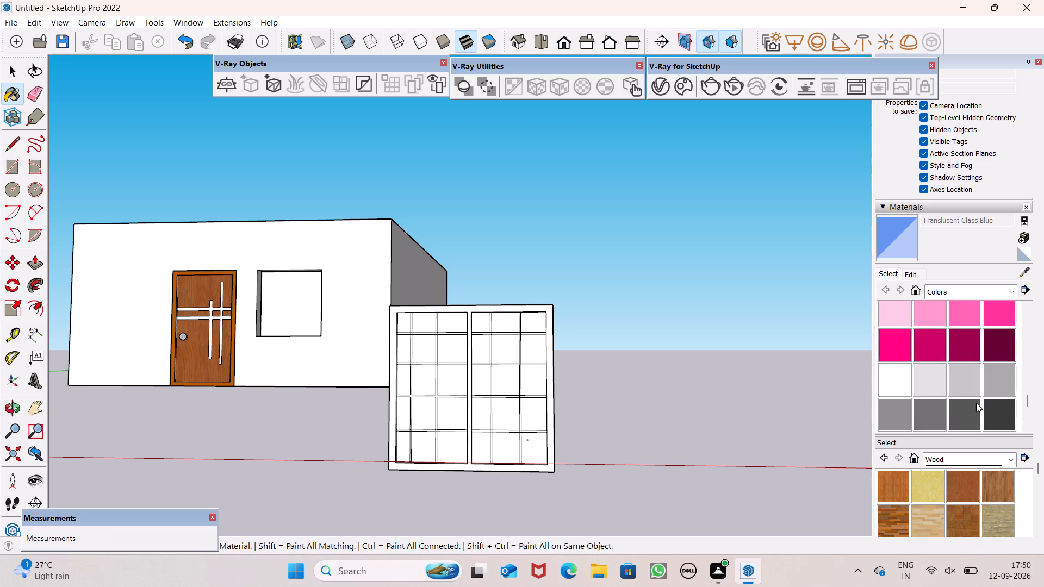
{"action": "left_click", "coordinate": [904, 389]}
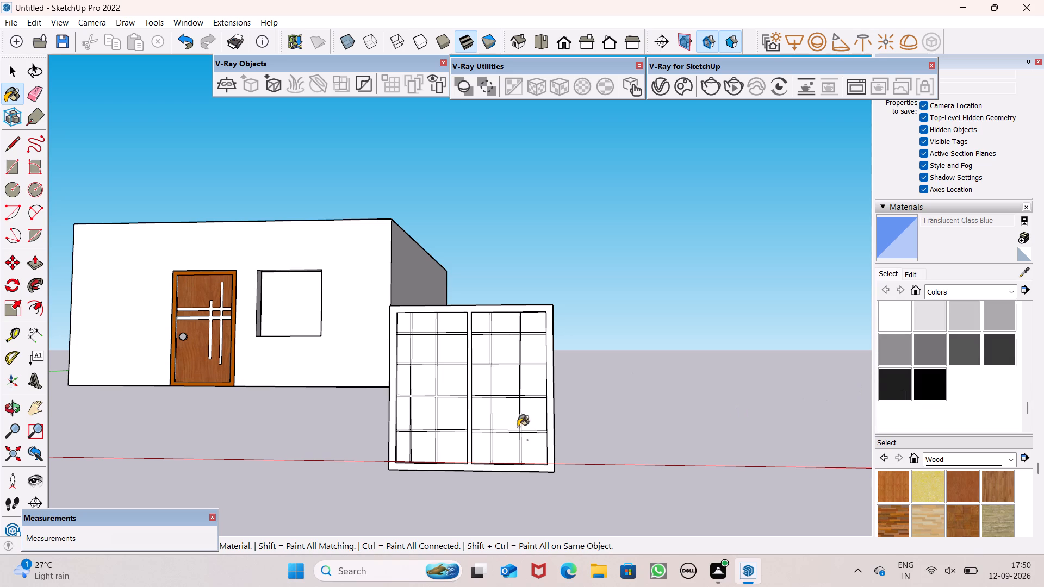
{"action": "scroll", "coordinate": [427, 502], "scroll_direction": "up", "scroll_amount": 6}
{"action": "scroll", "coordinate": [478, 475], "scroll_direction": "up", "scroll_amount": 12}
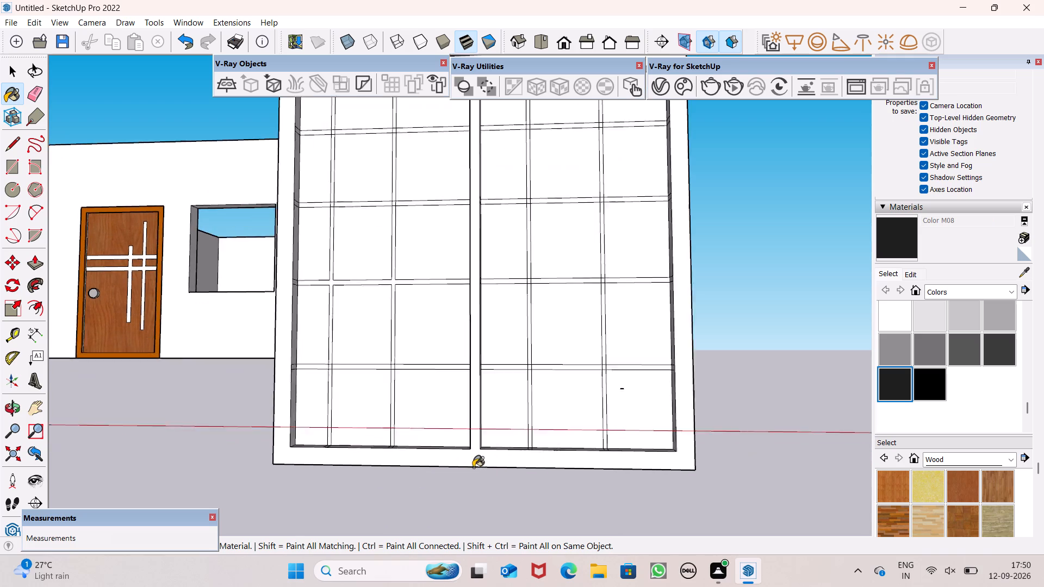
{"action": "scroll", "coordinate": [473, 467], "scroll_direction": "up", "scroll_amount": 3}
{"action": "left_click", "coordinate": [481, 454]}
{"action": "scroll", "coordinate": [592, 458], "scroll_direction": "down", "scroll_amount": 8}
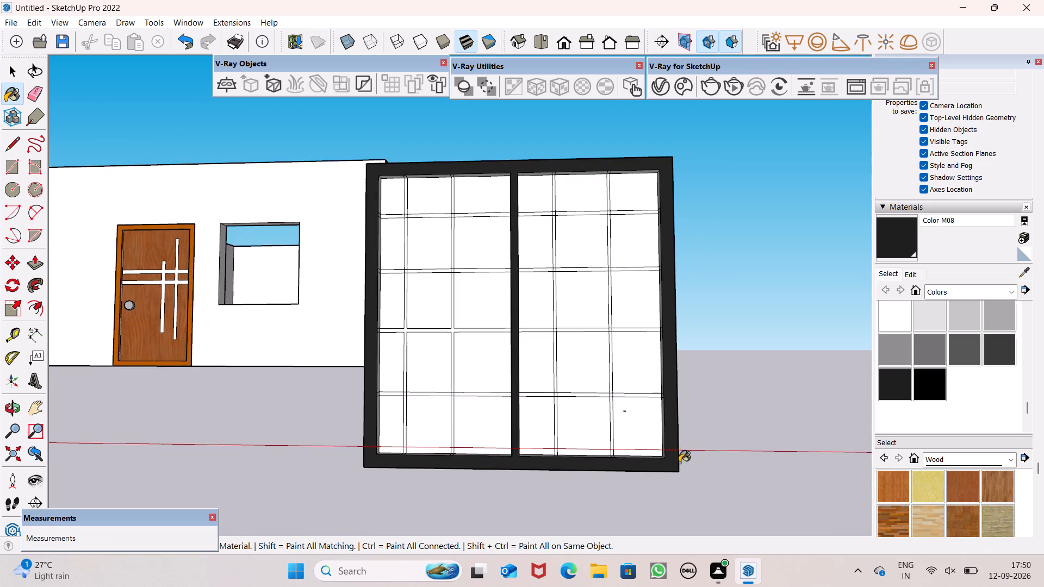
{"action": "scroll", "coordinate": [679, 471], "scroll_direction": "down", "scroll_amount": 6}
{"action": "key", "text": "space"}
{"action": "key", "text": "space"}
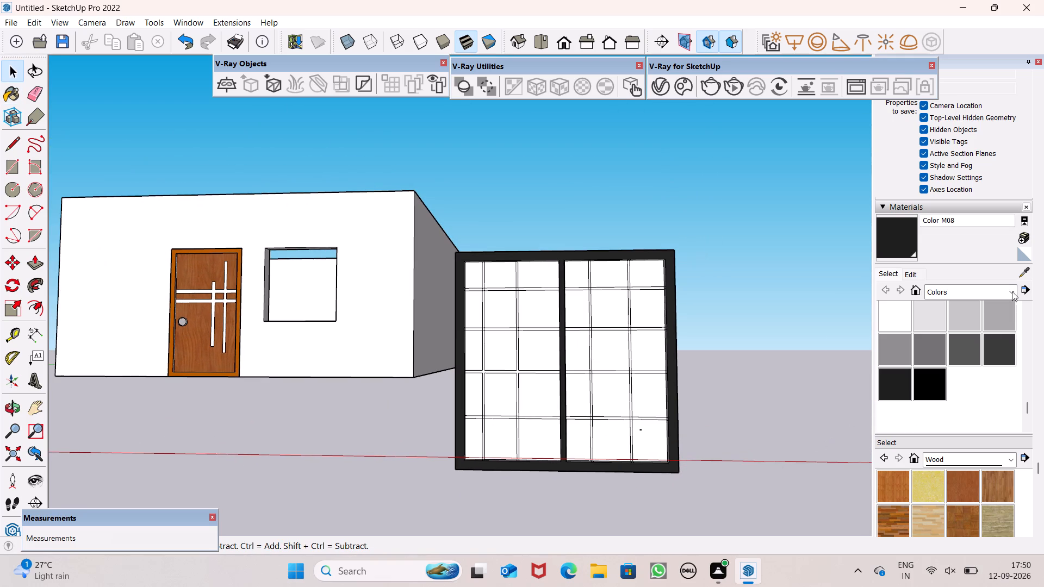
Paint five cells in the right pane's two lowest rows with Translucent Glass Blue, leaving the bottom outer corner cell.
{"action": "left_click", "coordinate": [1009, 454]}
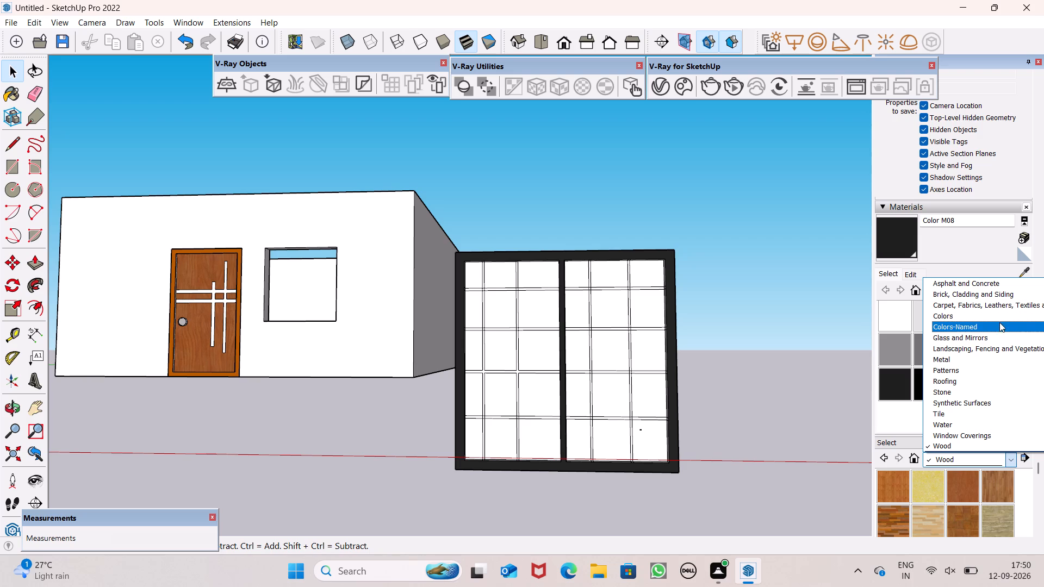
{"action": "left_click", "coordinate": [997, 332]}
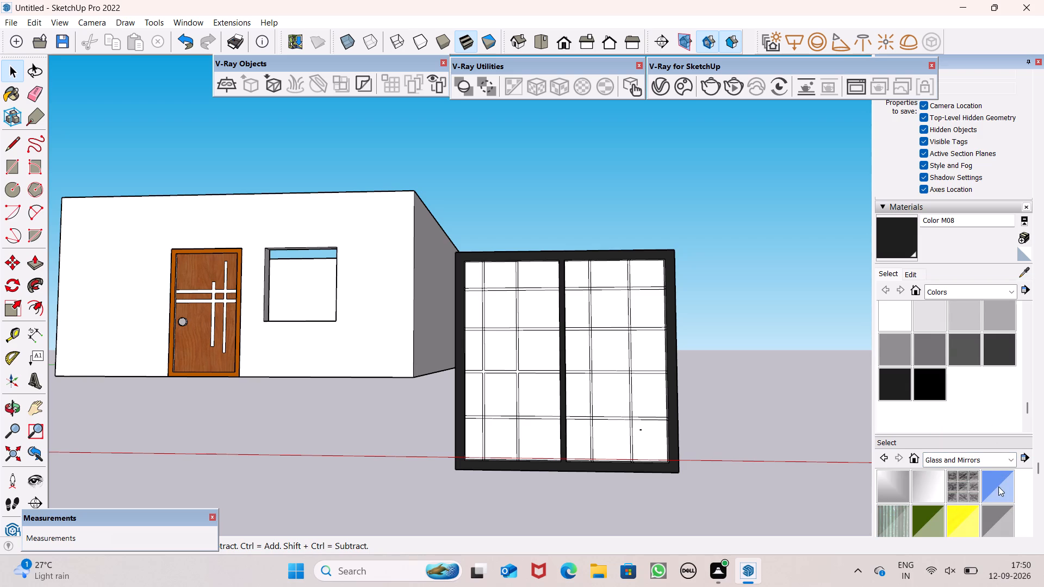
{"action": "left_click", "coordinate": [999, 487]}
{"action": "left_click", "coordinate": [651, 411]}
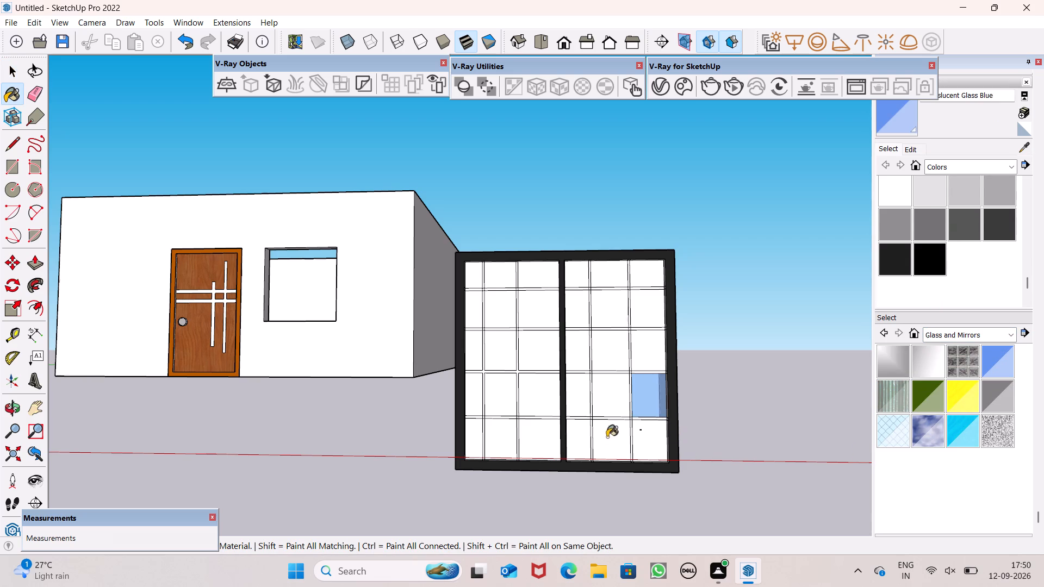
{"action": "scroll", "coordinate": [613, 428], "scroll_direction": "up", "scroll_amount": 6}
{"action": "left_click", "coordinate": [620, 389]}
{"action": "left_click_drag", "start_coordinate": [606, 443], "coordinate": [593, 444]}
{"action": "left_click_drag", "start_coordinate": [560, 444], "coordinate": [556, 434]}
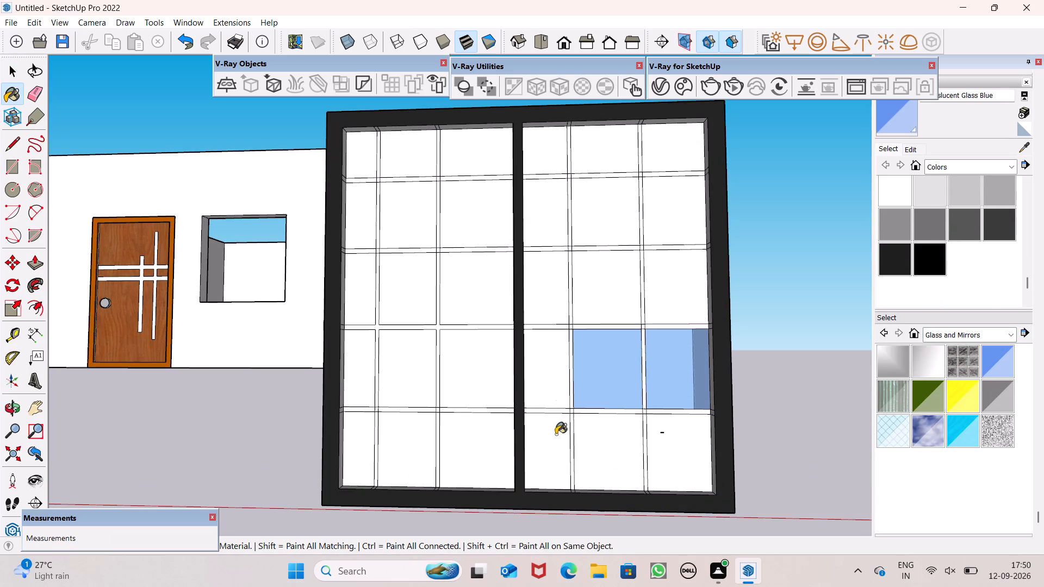
{"action": "left_click", "coordinate": [555, 397]}
Paint the right pane's top two rows of cells and the middle row's cell beside the mullion with Translucent Glass Blue.
{"action": "left_click_drag", "start_coordinate": [589, 290], "coordinate": [568, 282]}
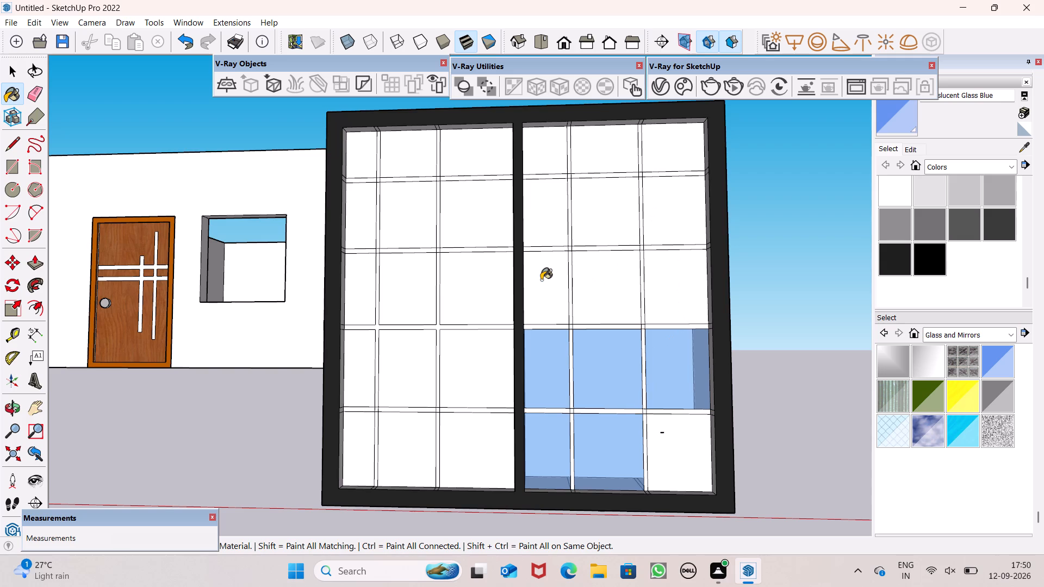
{"action": "left_click", "coordinate": [541, 280]}
{"action": "left_click", "coordinate": [542, 223]}
{"action": "left_click", "coordinate": [552, 165]}
{"action": "left_click_drag", "start_coordinate": [591, 164], "coordinate": [594, 185]}
{"action": "left_click_drag", "start_coordinate": [601, 216], "coordinate": [607, 216]}
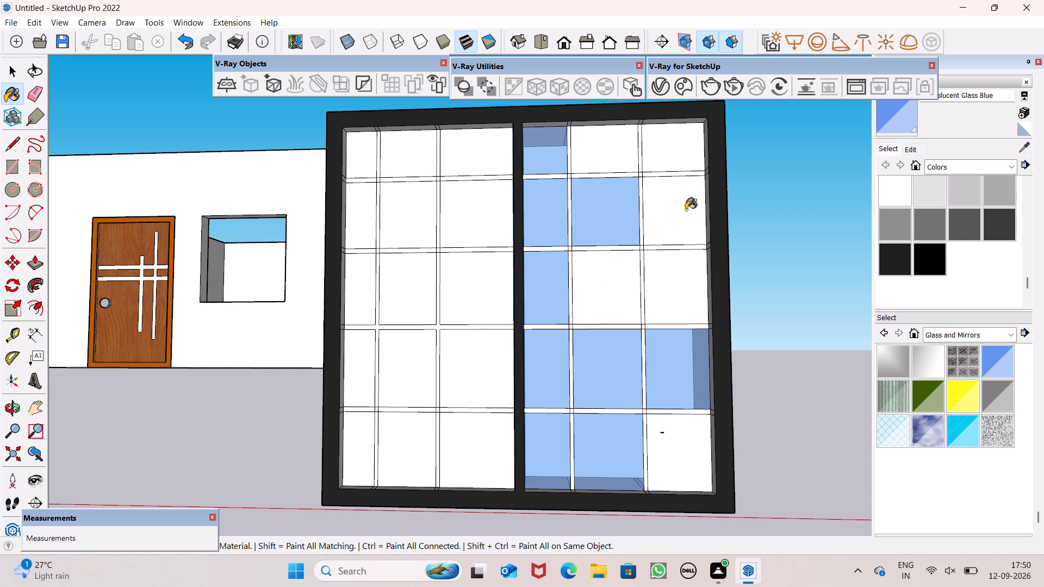
{"action": "left_click", "coordinate": [686, 210]}
{"action": "left_click", "coordinate": [666, 176]}
{"action": "left_click_drag", "start_coordinate": [638, 159], "coordinate": [632, 161]}
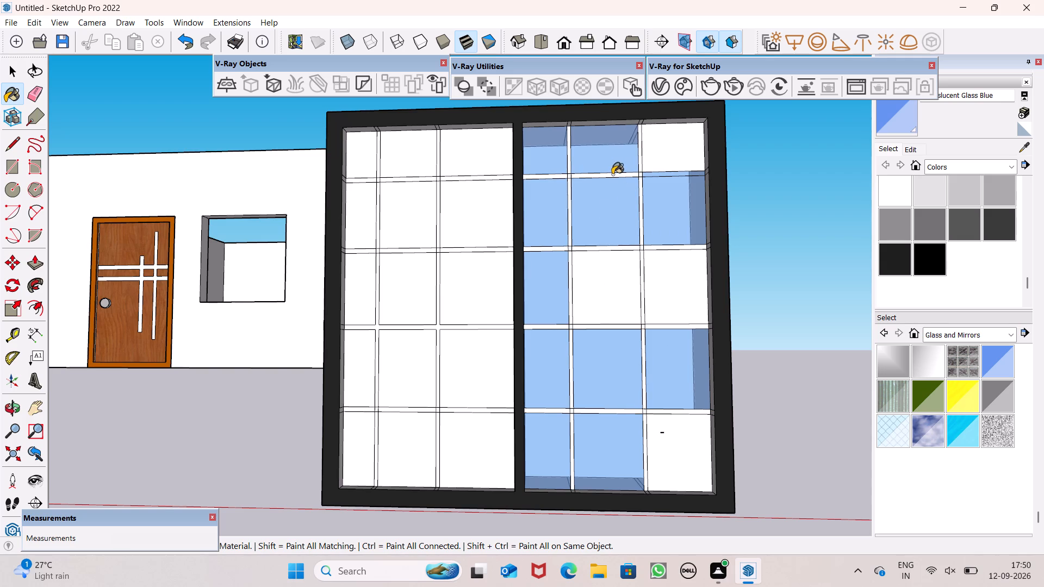
{"action": "left_click_drag", "start_coordinate": [612, 174], "coordinate": [618, 177]}
{"action": "left_click", "coordinate": [654, 158]}
Paint the right pane's uppermost horizontal strip and the adjoining upper pieces of its vertical bar nearest the mullion with Translucent Glass Blue.
{"action": "scroll", "coordinate": [598, 171], "scroll_direction": "up", "scroll_amount": 7}
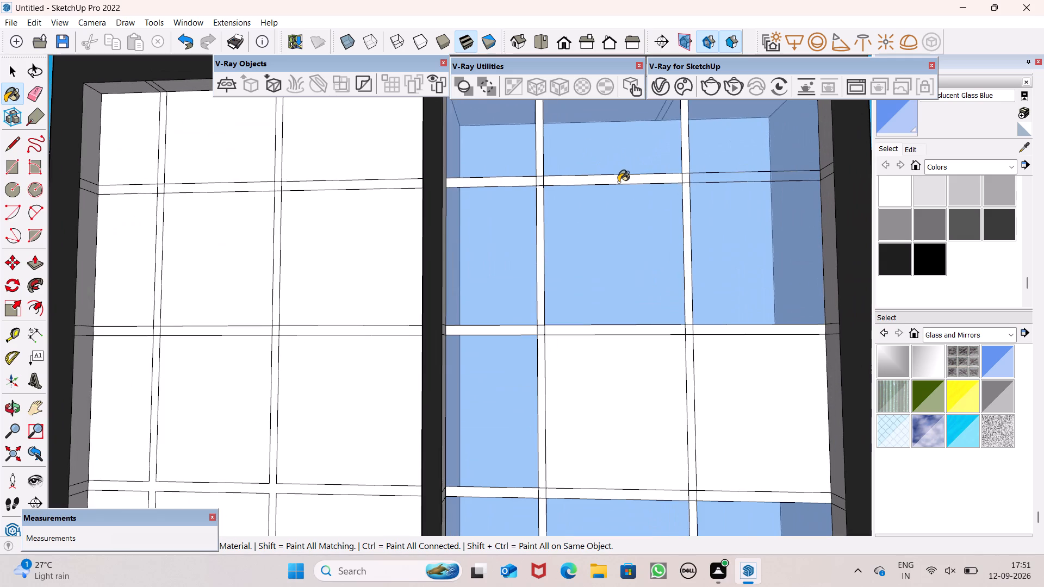
{"action": "left_click", "coordinate": [618, 182]}
{"action": "left_click", "coordinate": [514, 183]}
{"action": "left_click_drag", "start_coordinate": [539, 221], "coordinate": [543, 216]}
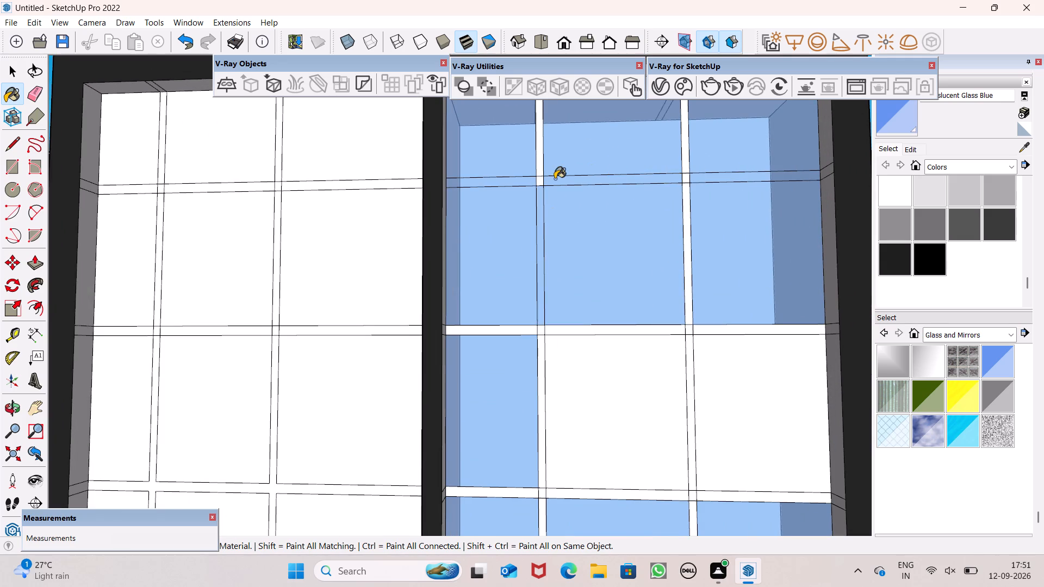
{"action": "left_click", "coordinate": [542, 164]}
{"action": "left_click", "coordinate": [540, 182]}
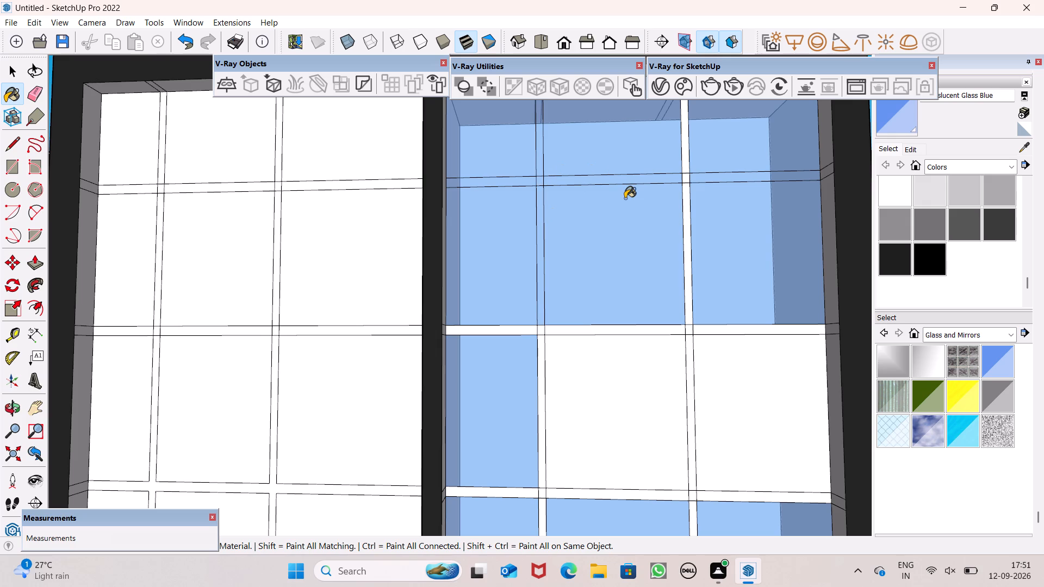
{"action": "left_click_drag", "start_coordinate": [688, 167], "coordinate": [682, 183]}
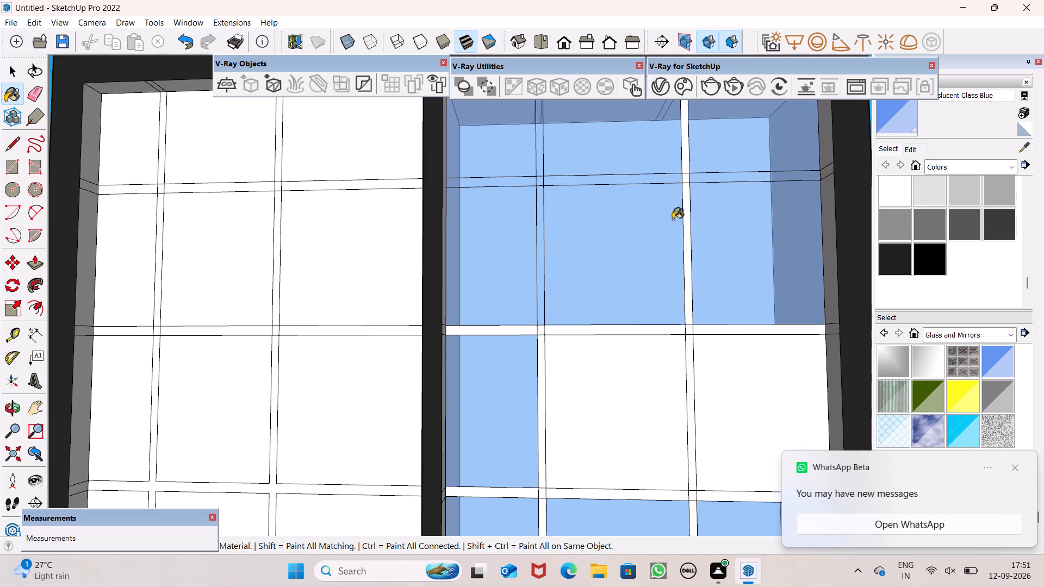
{"action": "key", "text": "space"}
{"action": "key", "text": "space"}
Erase the crossing edges where the left pane's uppermost horizontal strip meets the vertical bar nearest the outer frame.
{"action": "scroll", "coordinate": [719, 228], "scroll_direction": "down", "scroll_amount": 8}
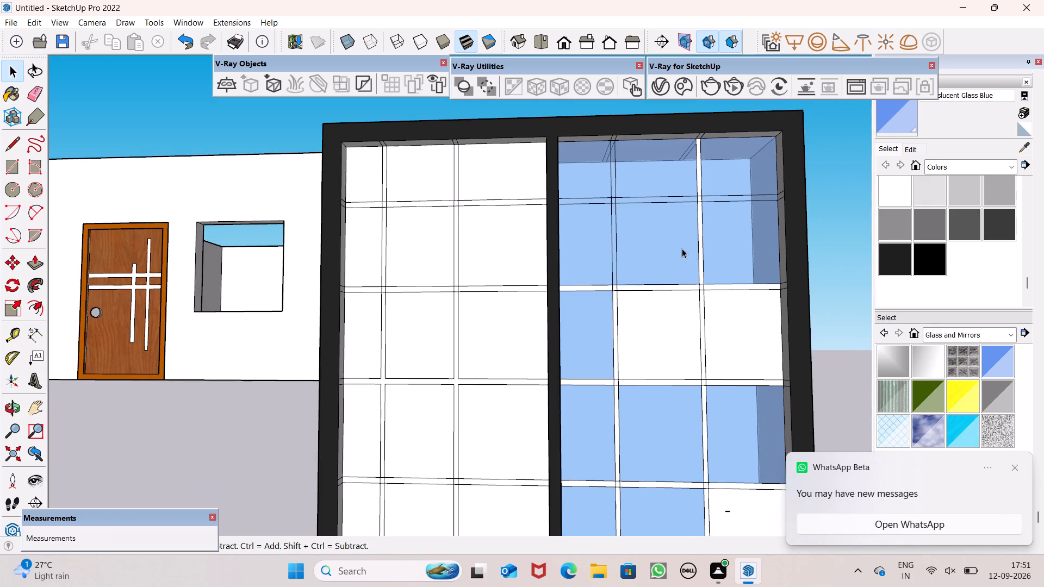
{"action": "left_click_drag", "start_coordinate": [38, 95], "coordinate": [43, 98]}
{"action": "scroll", "coordinate": [408, 255], "scroll_direction": "up", "scroll_amount": 3}
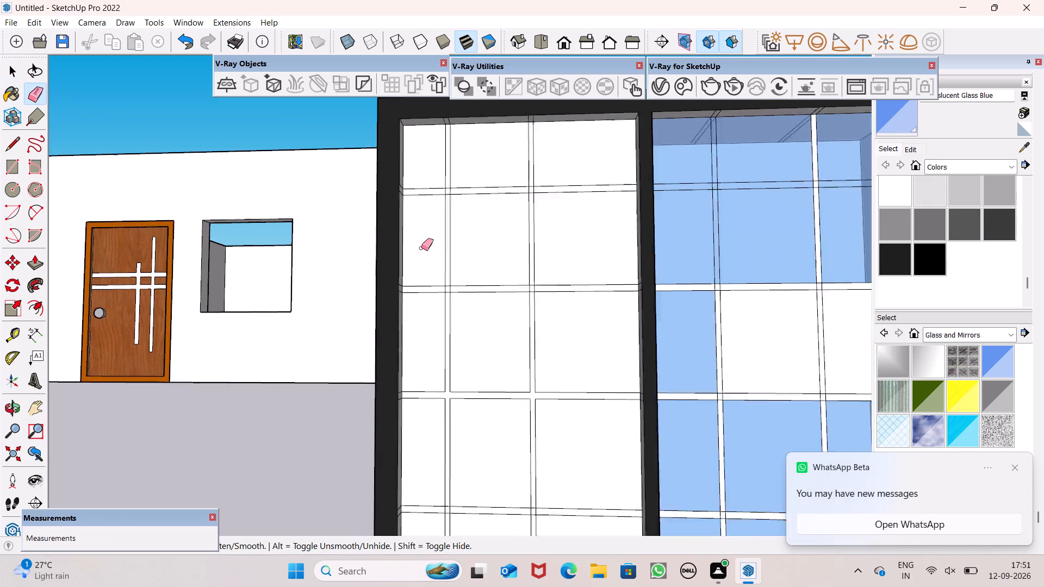
{"action": "scroll", "coordinate": [421, 248], "scroll_direction": "up", "scroll_amount": 4}
{"action": "scroll", "coordinate": [522, 155], "scroll_direction": "up", "scroll_amount": 8}
{"action": "scroll", "coordinate": [319, 165], "scroll_direction": "up", "scroll_amount": 5}
{"action": "left_click_drag", "start_coordinate": [384, 193], "coordinate": [445, 199]}
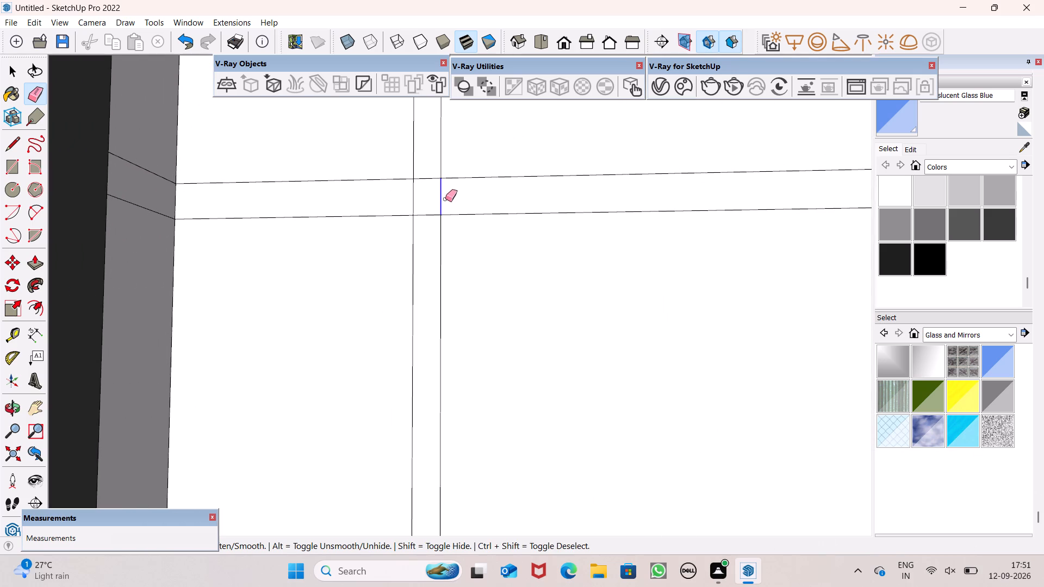
{"action": "left_click_drag", "start_coordinate": [445, 199], "coordinate": [408, 186]}
{"action": "left_click_drag", "start_coordinate": [420, 172], "coordinate": [420, 224]}
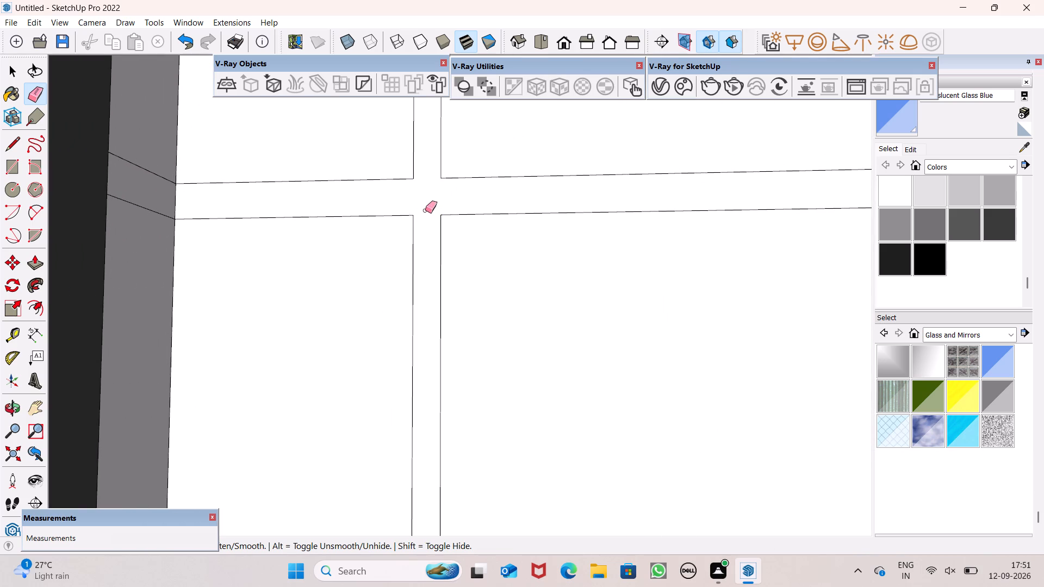
Erase the crossing edges where the left pane's uppermost horizontal strip meets the vertical bar nearest the mullion.
{"action": "scroll", "coordinate": [425, 210], "scroll_direction": "down", "scroll_amount": 9}
{"action": "scroll", "coordinate": [700, 187], "scroll_direction": "up", "scroll_amount": 7}
{"action": "left_click_drag", "start_coordinate": [610, 185], "coordinate": [602, 256]}
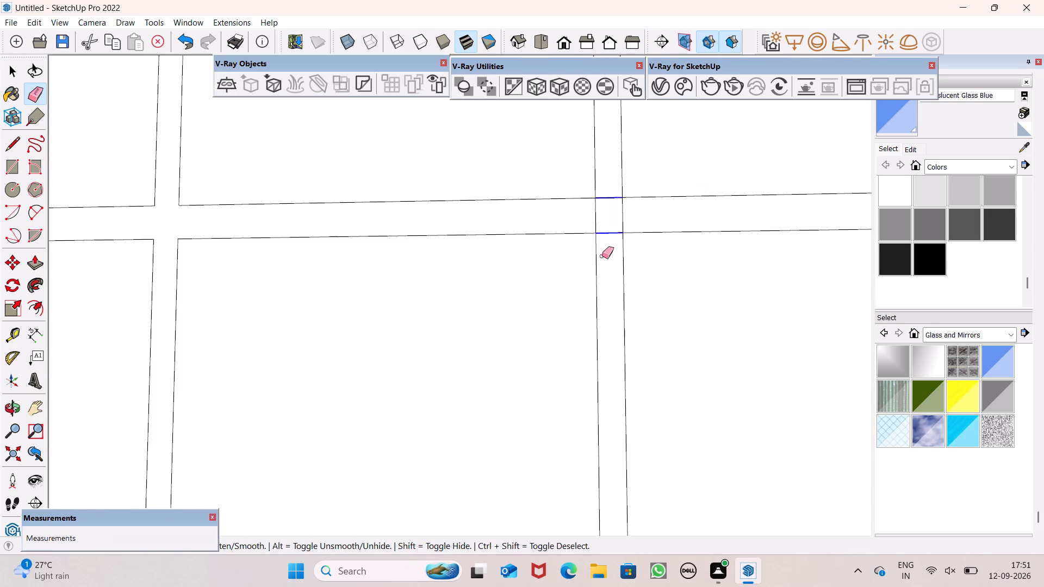
{"action": "left_click_drag", "start_coordinate": [602, 256], "coordinate": [600, 237]}
{"action": "left_click_drag", "start_coordinate": [575, 223], "coordinate": [643, 217]}
Erase the crossing edges where the left pane's second horizontal strip from the top meets both vertical bars.
{"action": "scroll", "coordinate": [592, 207], "scroll_direction": "down", "scroll_amount": 8}
{"action": "scroll", "coordinate": [515, 241], "scroll_direction": "down", "scroll_amount": 9}
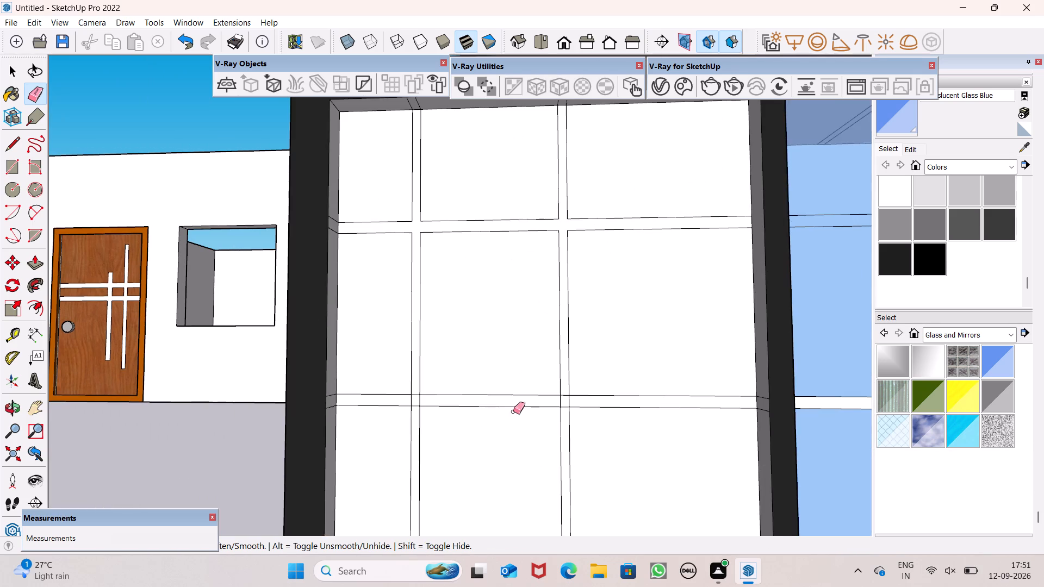
{"action": "scroll", "coordinate": [513, 451], "scroll_direction": "up", "scroll_amount": 7}
{"action": "scroll", "coordinate": [618, 343], "scroll_direction": "up", "scroll_amount": 8}
{"action": "left_click_drag", "start_coordinate": [547, 324], "coordinate": [616, 318]}
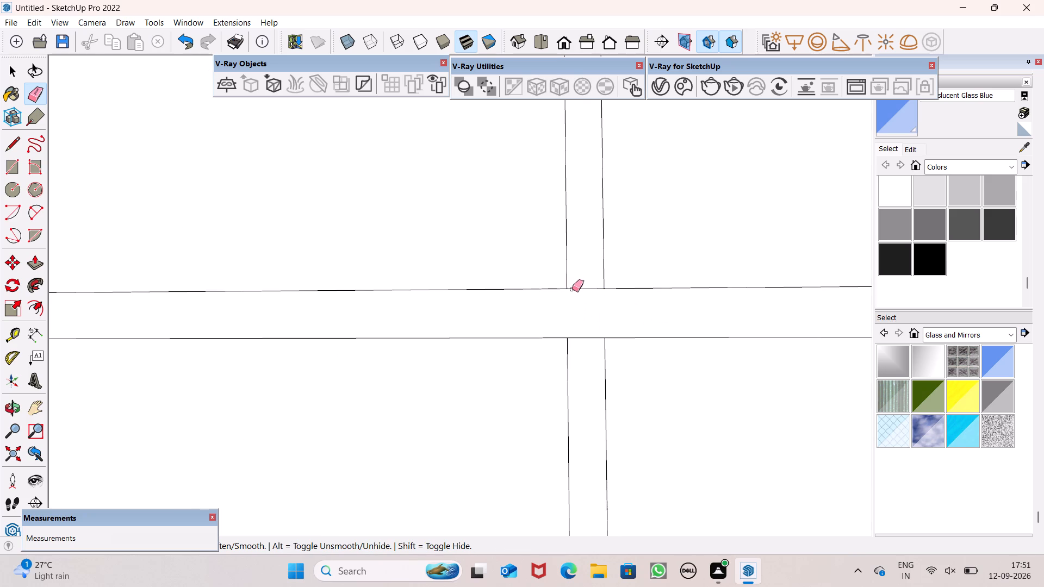
{"action": "left_click_drag", "start_coordinate": [584, 280], "coordinate": [583, 360]}
{"action": "scroll", "coordinate": [599, 297], "scroll_direction": "down", "scroll_amount": 9}
{"action": "scroll", "coordinate": [272, 321], "scroll_direction": "up", "scroll_amount": 5}
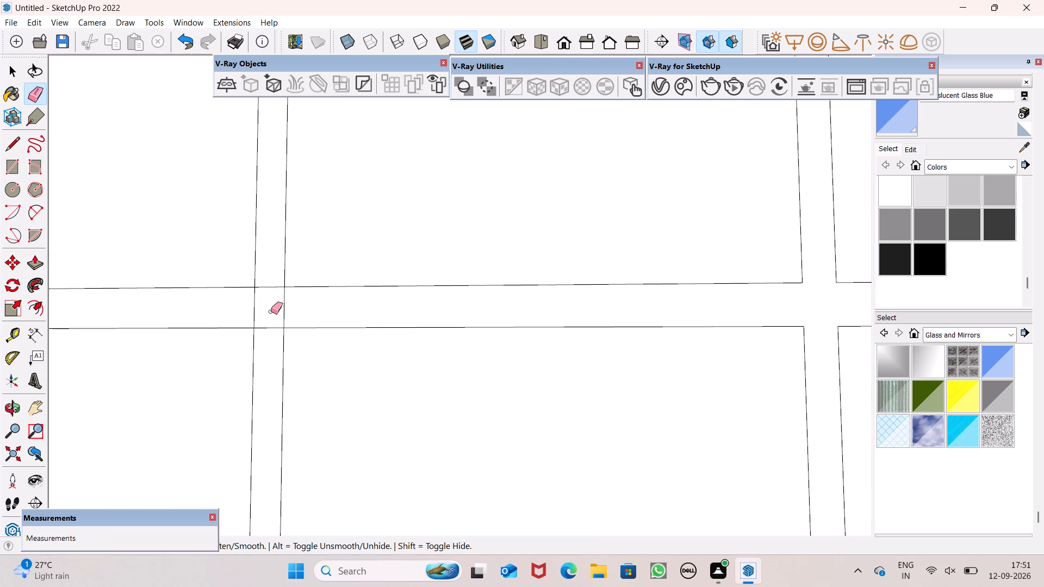
{"action": "left_click_drag", "start_coordinate": [241, 307], "coordinate": [286, 304]}
{"action": "left_click_drag", "start_coordinate": [278, 277], "coordinate": [295, 295]}
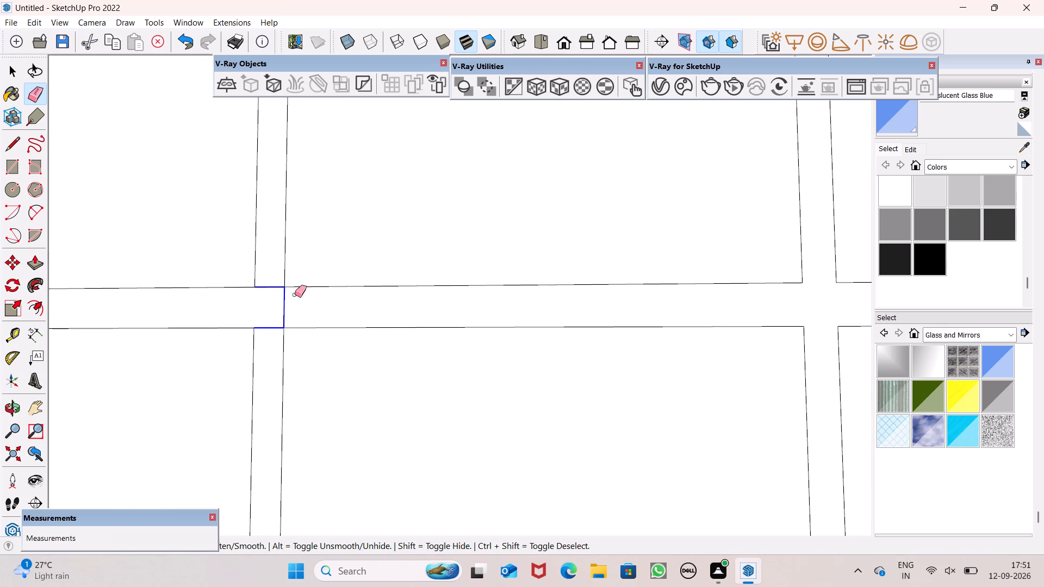
{"action": "left_click_drag", "start_coordinate": [295, 295], "coordinate": [288, 311]}
Erase the crossing edges where the left pane's lowest horizontal strip meets both vertical bars.
{"action": "scroll", "coordinate": [333, 283], "scroll_direction": "down", "scroll_amount": 16}
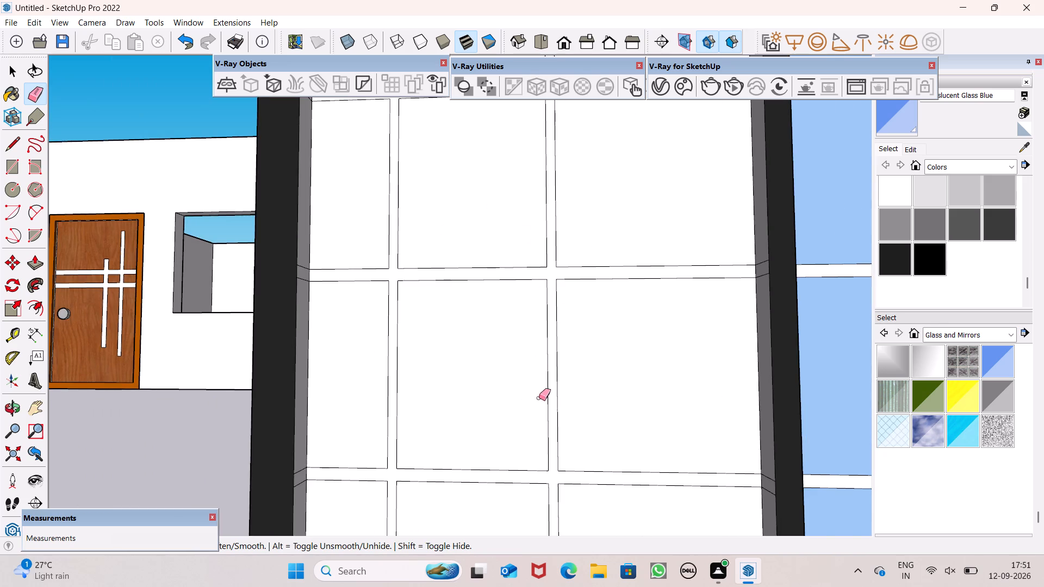
{"action": "scroll", "coordinate": [536, 363], "scroll_direction": "down", "scroll_amount": 8}
{"action": "scroll", "coordinate": [585, 323], "scroll_direction": "down", "scroll_amount": 7}
{"action": "scroll", "coordinate": [561, 462], "scroll_direction": "up", "scroll_amount": 6}
{"action": "scroll", "coordinate": [490, 386], "scroll_direction": "up", "scroll_amount": 17}
{"action": "left_click_drag", "start_coordinate": [508, 352], "coordinate": [561, 352]}
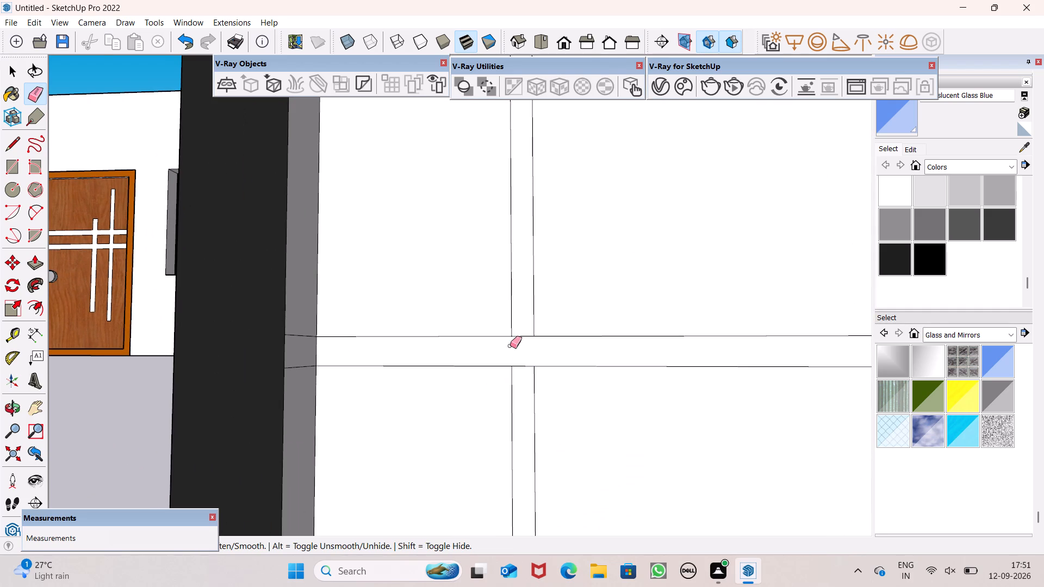
{"action": "left_click_drag", "start_coordinate": [522, 329], "coordinate": [523, 366]}
{"action": "scroll", "coordinate": [524, 341], "scroll_direction": "down", "scroll_amount": 9}
{"action": "scroll", "coordinate": [483, 316], "scroll_direction": "down", "scroll_amount": 8}
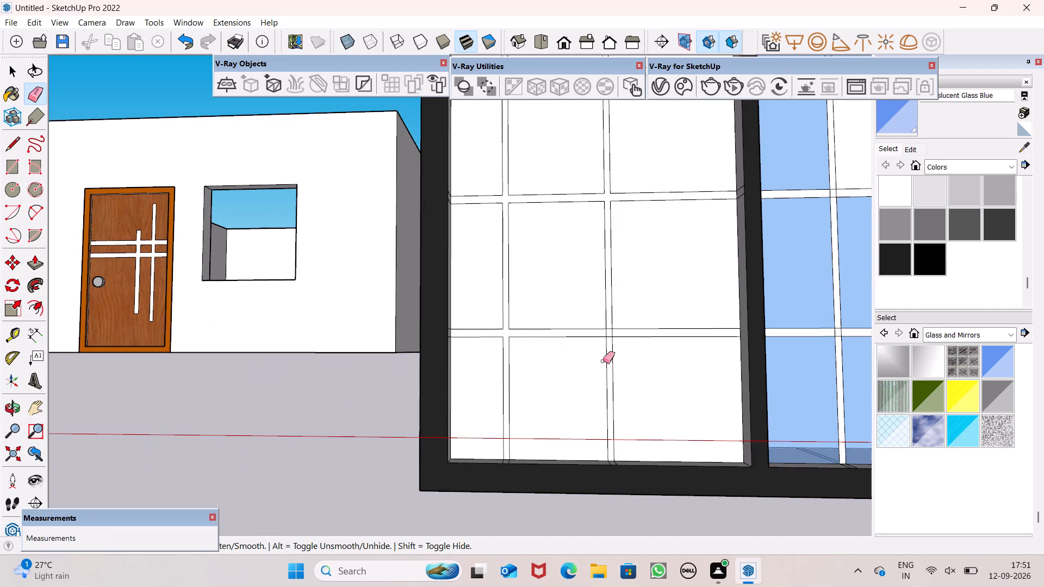
{"action": "scroll", "coordinate": [619, 352], "scroll_direction": "up", "scroll_amount": 12}
{"action": "left_click_drag", "start_coordinate": [566, 304], "coordinate": [573, 303]}
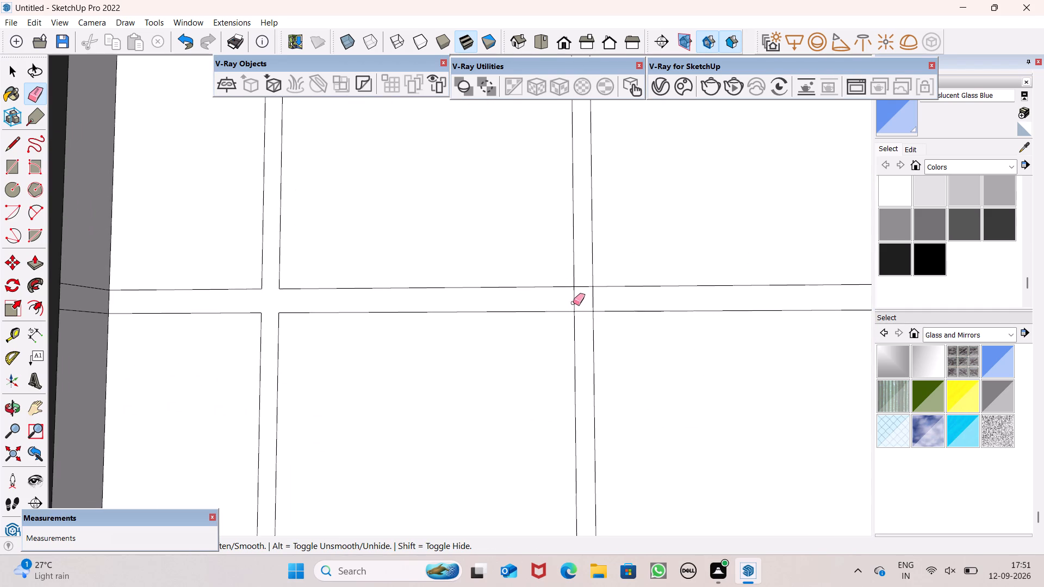
{"action": "left_click_drag", "start_coordinate": [573, 303], "coordinate": [598, 302]}
{"action": "left_click_drag", "start_coordinate": [582, 283], "coordinate": [584, 314]}
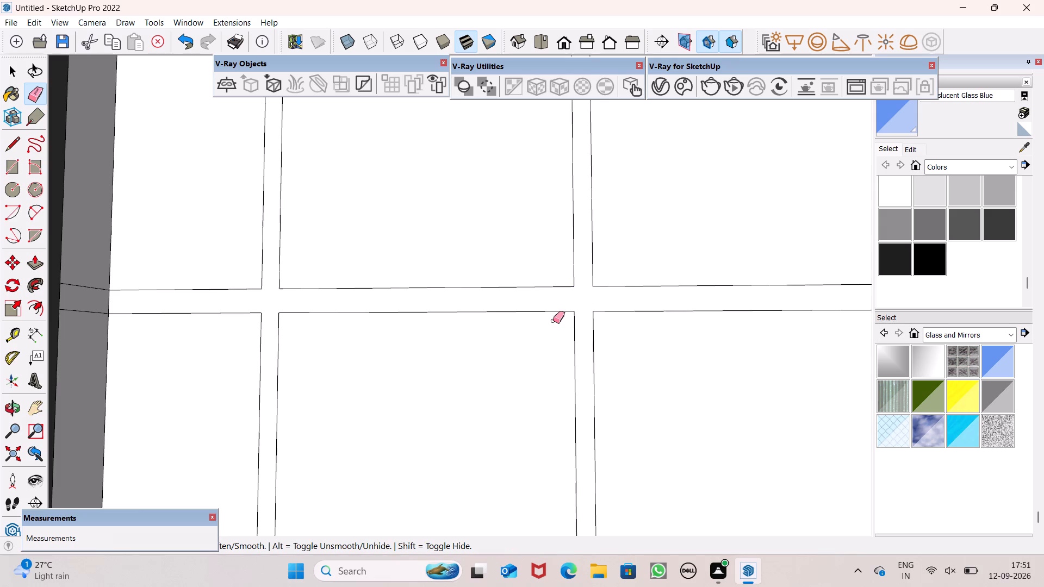
Erase the crossing edges where the right pane's lowest horizontal strip meets both vertical bars.
{"action": "scroll", "coordinate": [552, 322], "scroll_direction": "down", "scroll_amount": 17}
{"action": "scroll", "coordinate": [521, 299], "scroll_direction": "down", "scroll_amount": 8}
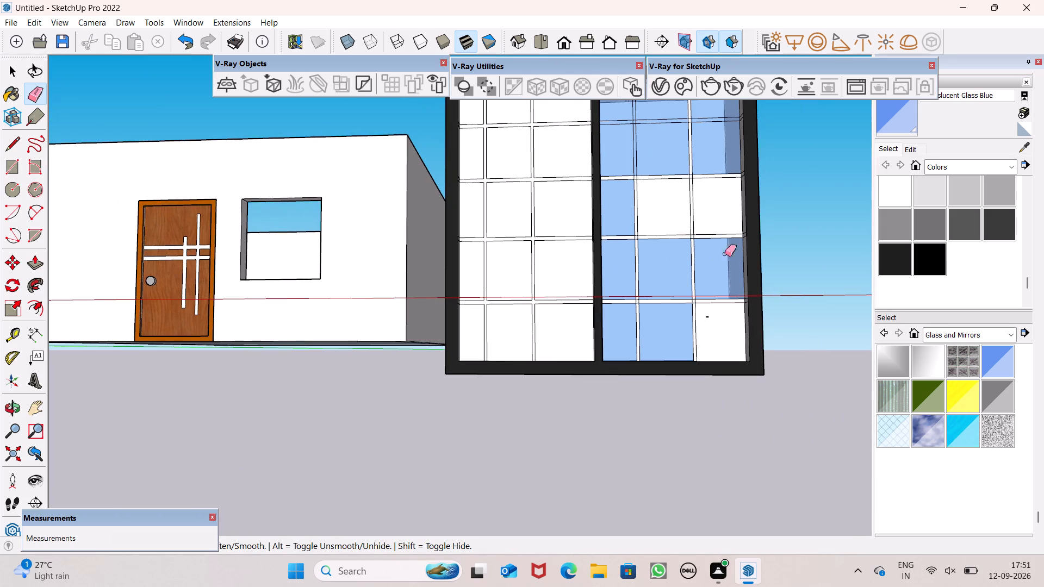
{"action": "scroll", "coordinate": [744, 254], "scroll_direction": "up", "scroll_amount": 6}
{"action": "scroll", "coordinate": [694, 295], "scroll_direction": "up", "scroll_amount": 8}
{"action": "scroll", "coordinate": [641, 301], "scroll_direction": "up", "scroll_amount": 8}
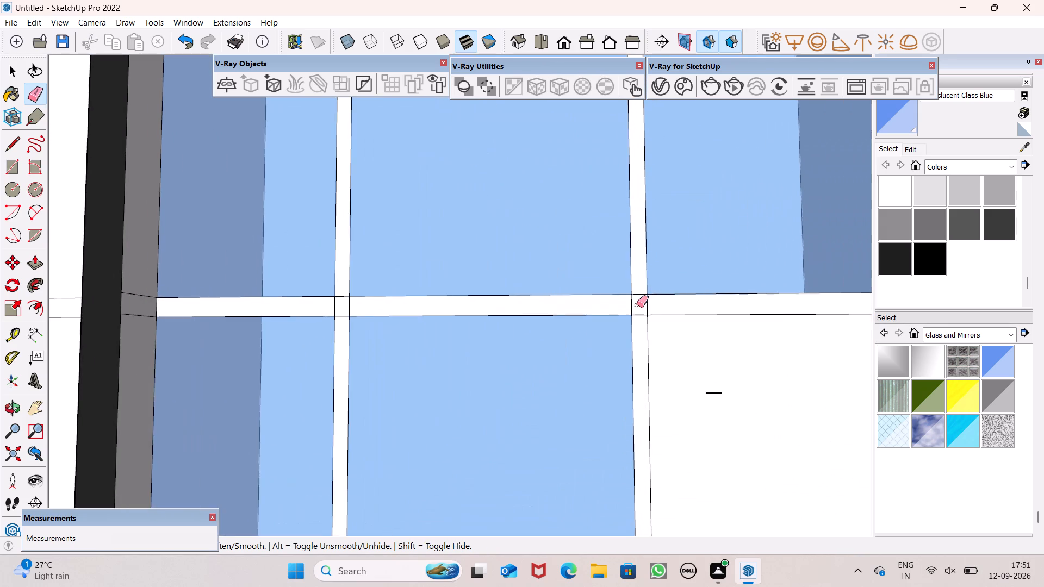
{"action": "scroll", "coordinate": [637, 305], "scroll_direction": "up", "scroll_amount": 7}
{"action": "left_click_drag", "start_coordinate": [605, 305], "coordinate": [663, 298]}
{"action": "left_click_drag", "start_coordinate": [644, 278], "coordinate": [642, 338]}
{"action": "scroll", "coordinate": [647, 315], "scroll_direction": "down", "scroll_amount": 9}
{"action": "scroll", "coordinate": [254, 371], "scroll_direction": "up", "scroll_amount": 6}
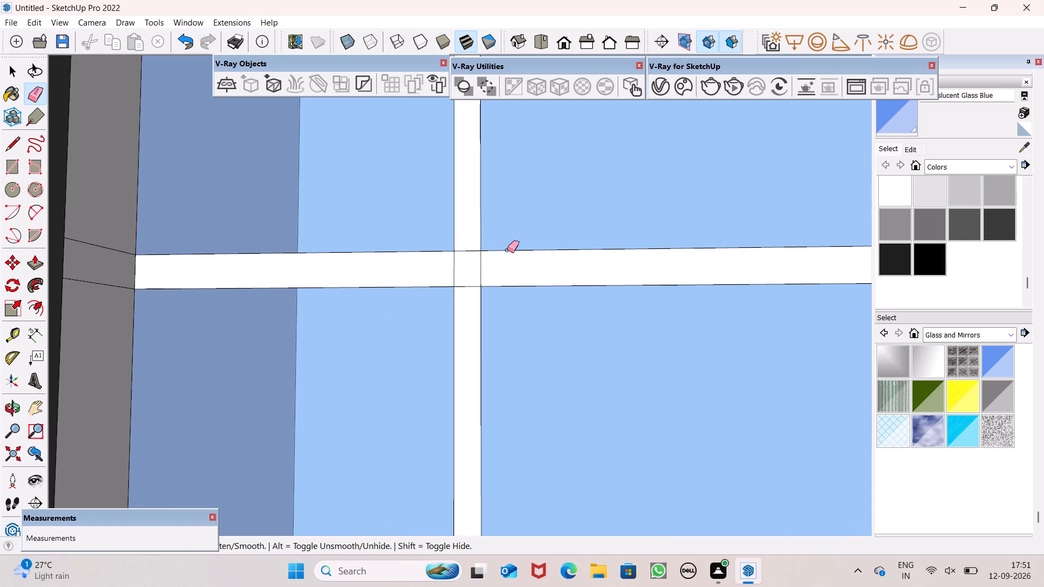
{"action": "left_click_drag", "start_coordinate": [483, 271], "coordinate": [453, 268]}
{"action": "left_click_drag", "start_coordinate": [468, 248], "coordinate": [468, 295]}
{"action": "scroll", "coordinate": [476, 279], "scroll_direction": "down", "scroll_amount": 9}
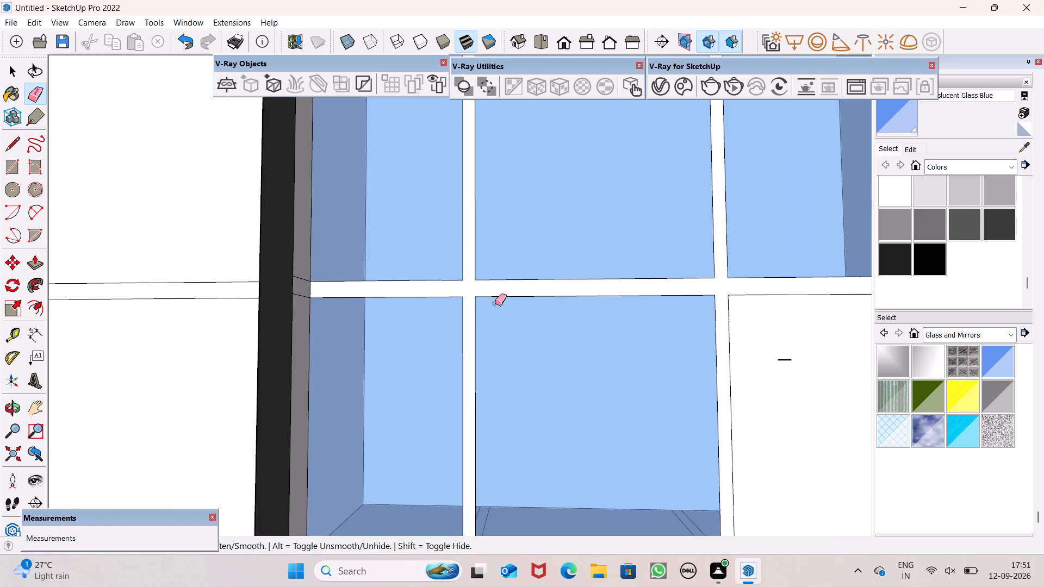
Erase the crossing edges where the right pane's third horizontal strip from the top meets both vertical bars.
{"action": "scroll", "coordinate": [499, 301], "scroll_direction": "down", "scroll_amount": 9}
{"action": "scroll", "coordinate": [452, 117], "scroll_direction": "up", "scroll_amount": 7}
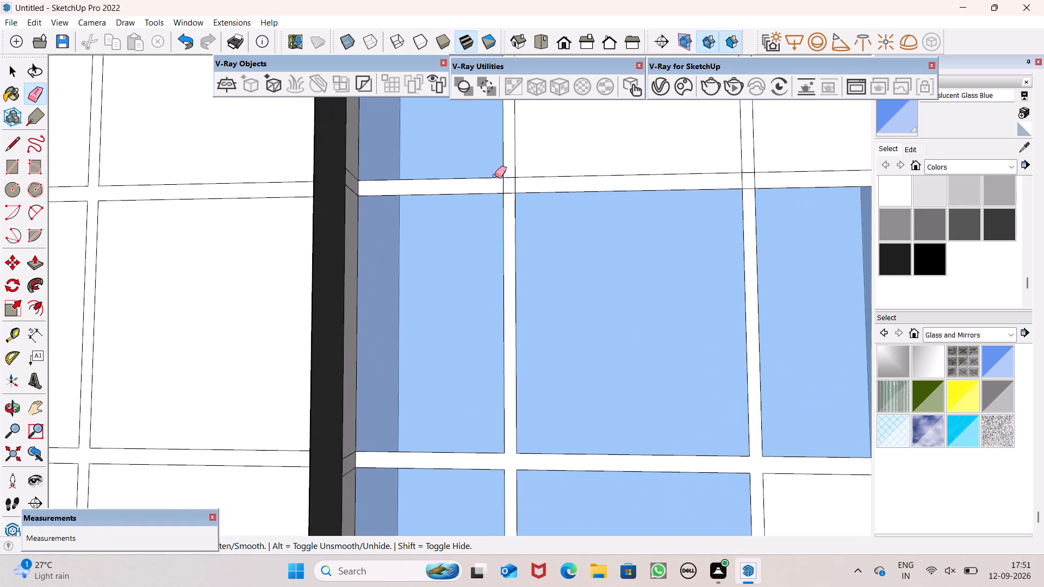
{"action": "scroll", "coordinate": [506, 183], "scroll_direction": "up", "scroll_amount": 6}
{"action": "scroll", "coordinate": [560, 192], "scroll_direction": "up", "scroll_amount": 8}
{"action": "left_click_drag", "start_coordinate": [483, 158], "coordinate": [468, 241]}
{"action": "left_click_drag", "start_coordinate": [424, 206], "coordinate": [507, 223]}
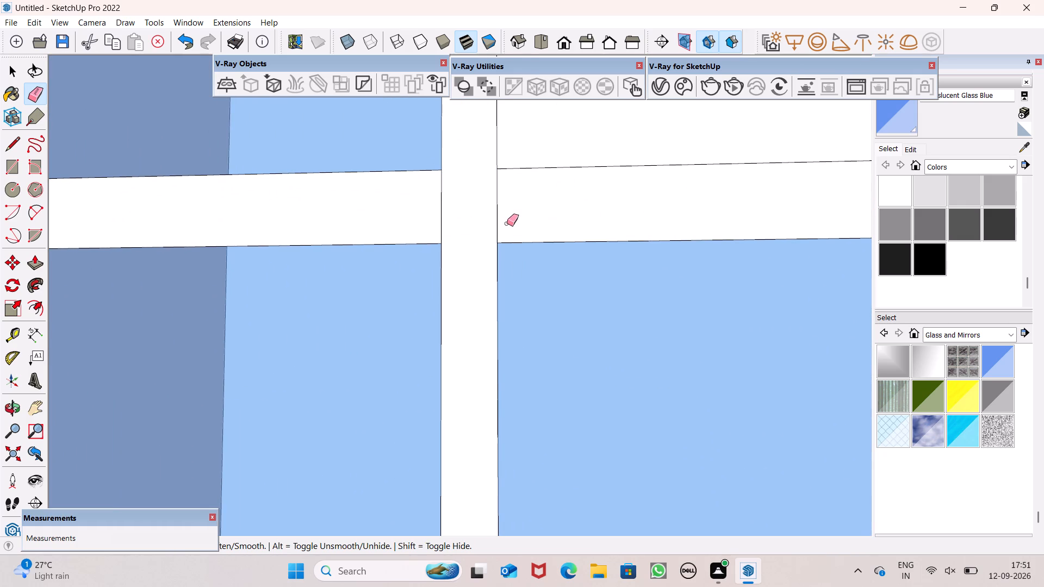
{"action": "left_click_drag", "start_coordinate": [507, 223], "coordinate": [507, 218]}
{"action": "left_click_drag", "start_coordinate": [502, 213], "coordinate": [445, 214]}
{"action": "scroll", "coordinate": [458, 230], "scroll_direction": "down", "scroll_amount": 2}
{"action": "left_click_drag", "start_coordinate": [461, 216], "coordinate": [400, 216]}
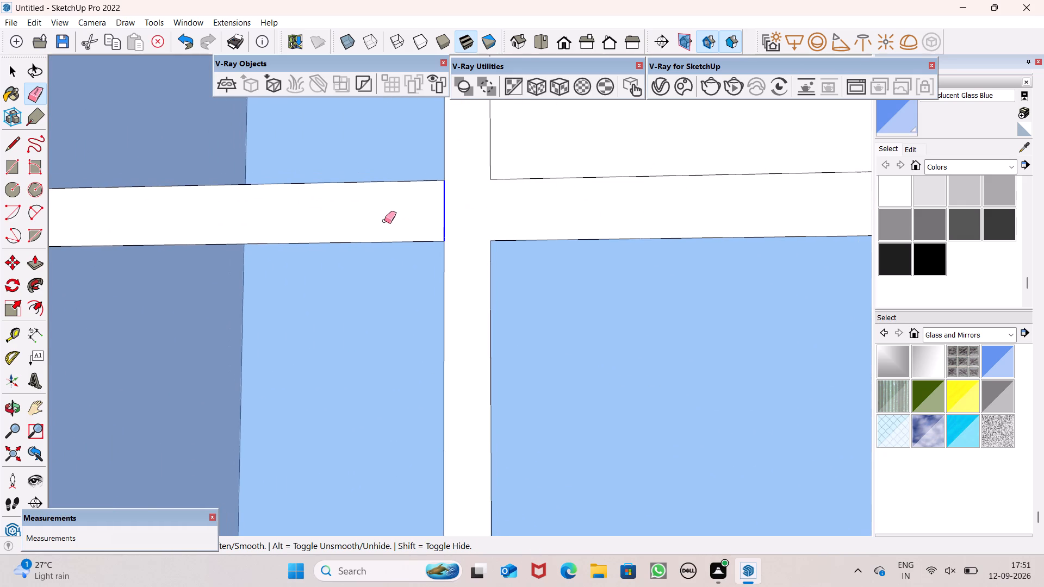
{"action": "scroll", "coordinate": [384, 222], "scroll_direction": "down", "scroll_amount": 16}
{"action": "scroll", "coordinate": [668, 191], "scroll_direction": "up", "scroll_amount": 5}
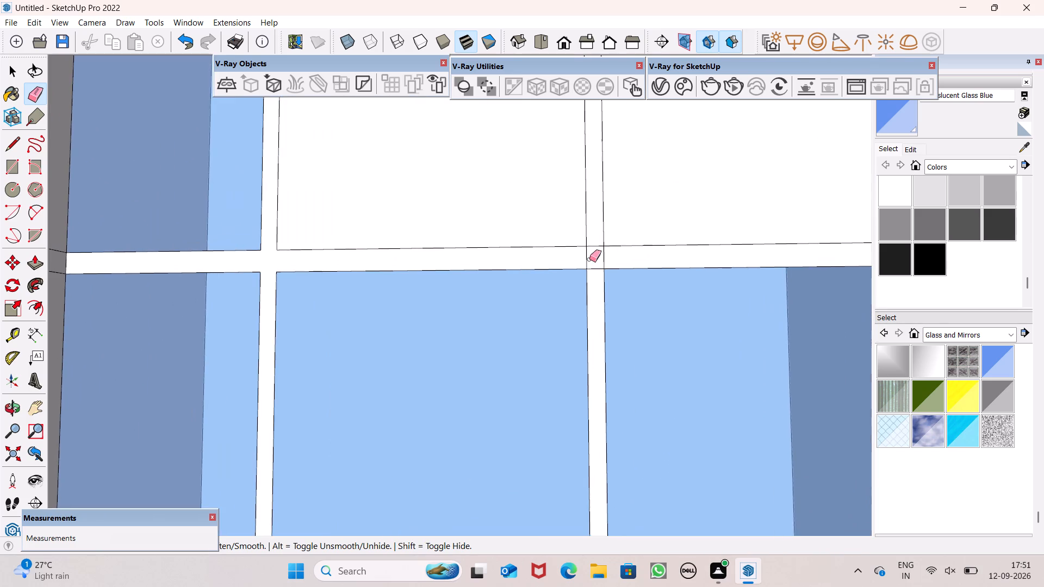
{"action": "scroll", "coordinate": [589, 259], "scroll_direction": "up", "scroll_amount": 7}
{"action": "left_click_drag", "start_coordinate": [588, 258], "coordinate": [622, 257]}
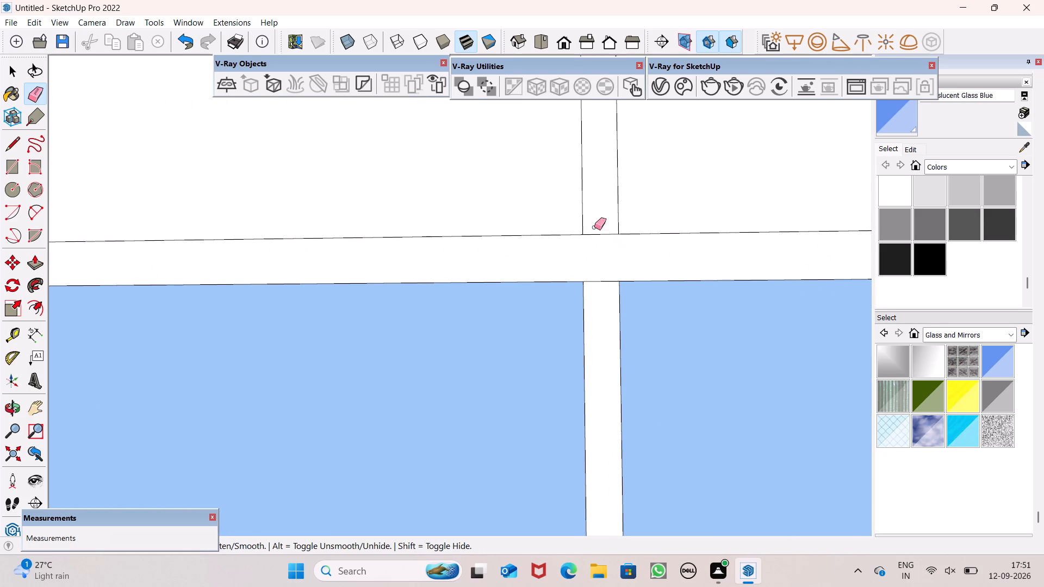
{"action": "left_click_drag", "start_coordinate": [594, 228], "coordinate": [608, 295]}
Erase the crossing edges where the right pane's second horizontal strip from the top meets both vertical bars.
{"action": "scroll", "coordinate": [607, 293], "scroll_direction": "down", "scroll_amount": 17}
{"action": "scroll", "coordinate": [644, 283], "scroll_direction": "down", "scroll_amount": 5}
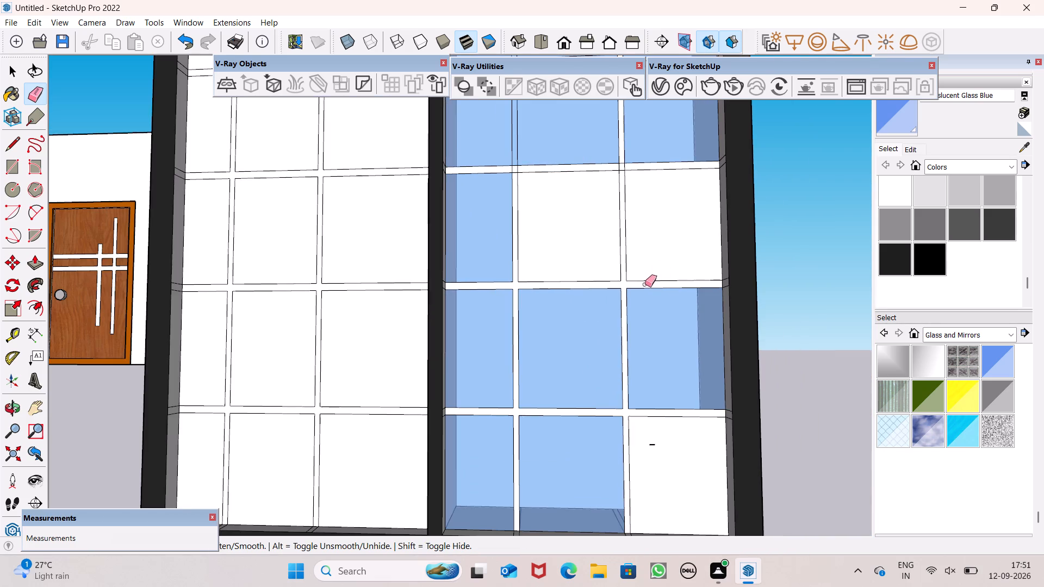
{"action": "scroll", "coordinate": [626, 177], "scroll_direction": "up", "scroll_amount": 3}
{"action": "scroll", "coordinate": [626, 164], "scroll_direction": "down", "scroll_amount": 6}
{"action": "scroll", "coordinate": [566, 145], "scroll_direction": "up", "scroll_amount": 4}
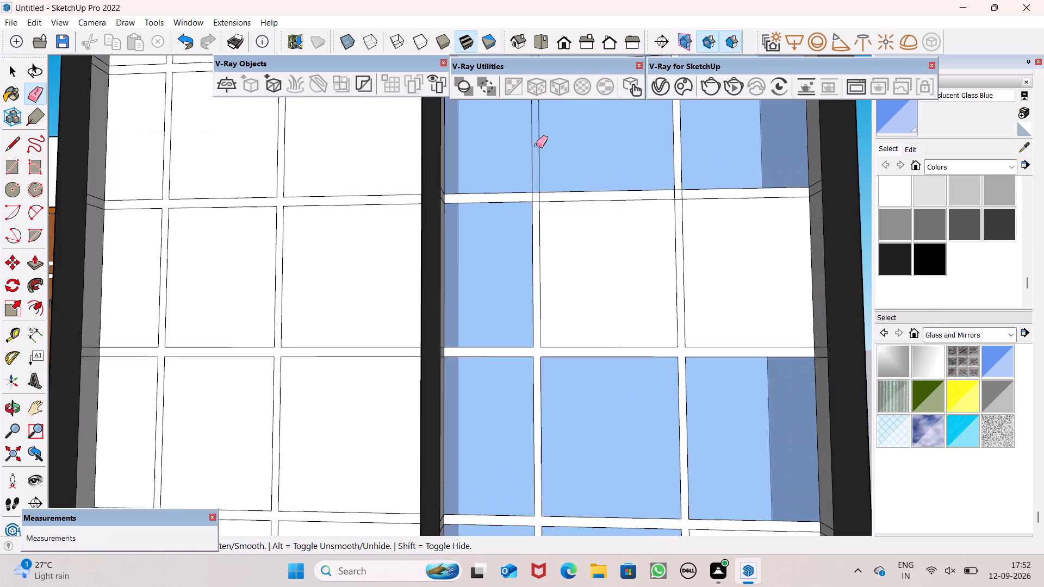
{"action": "scroll", "coordinate": [536, 145], "scroll_direction": "up", "scroll_amount": 10}
{"action": "scroll", "coordinate": [544, 204], "scroll_direction": "up", "scroll_amount": 5}
{"action": "left_click_drag", "start_coordinate": [627, 272], "coordinate": [601, 280]}
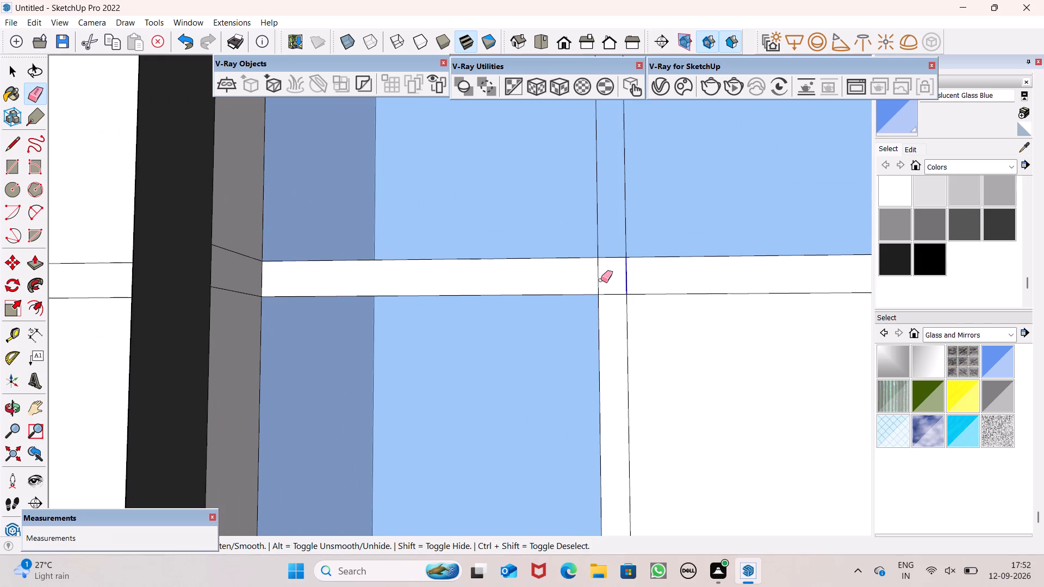
{"action": "left_click_drag", "start_coordinate": [601, 280], "coordinate": [594, 276]}
{"action": "left_click_drag", "start_coordinate": [613, 254], "coordinate": [609, 298]}
{"action": "scroll", "coordinate": [616, 249], "scroll_direction": "down", "scroll_amount": 8}
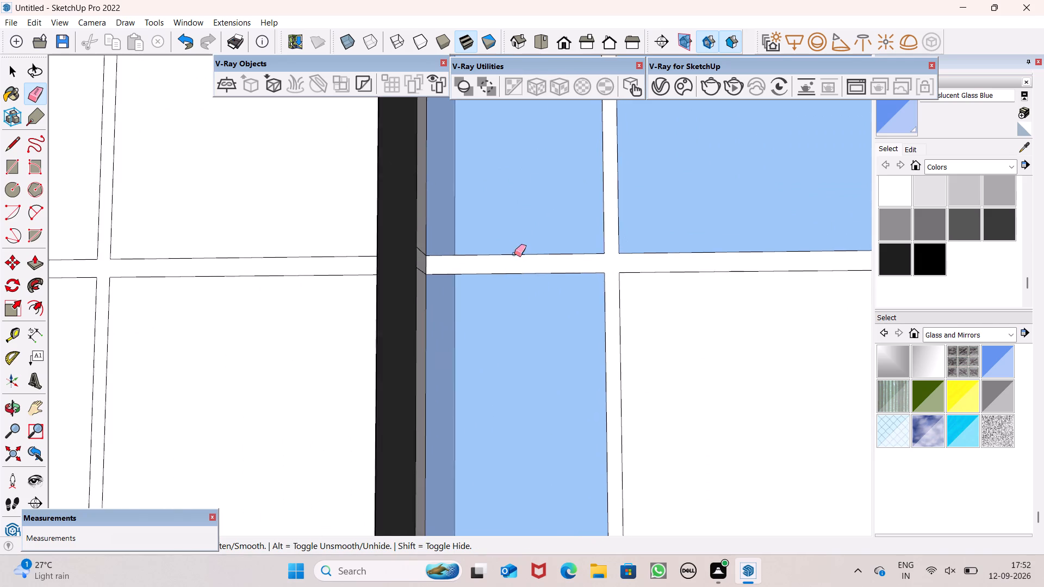
{"action": "scroll", "coordinate": [514, 251], "scroll_direction": "down", "scroll_amount": 7}
{"action": "scroll", "coordinate": [702, 246], "scroll_direction": "up", "scroll_amount": 14}
{"action": "scroll", "coordinate": [692, 260], "scroll_direction": "up", "scroll_amount": 7}
{"action": "left_click_drag", "start_coordinate": [606, 301], "coordinate": [673, 291]}
{"action": "left_click_drag", "start_coordinate": [647, 258], "coordinate": [643, 395]}
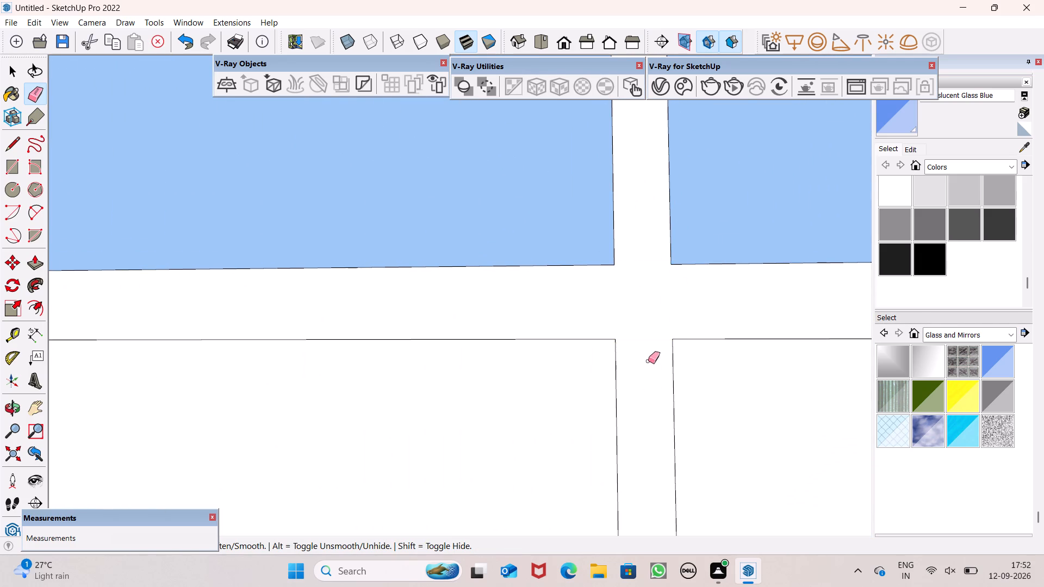
Erase the crossing edges where the right pane's blue uppermost strip meets the two vertical bars.
{"action": "scroll", "coordinate": [648, 363], "scroll_direction": "down", "scroll_amount": 17}
{"action": "scroll", "coordinate": [636, 343], "scroll_direction": "down", "scroll_amount": 9}
{"action": "scroll", "coordinate": [652, 201], "scroll_direction": "up", "scroll_amount": 10}
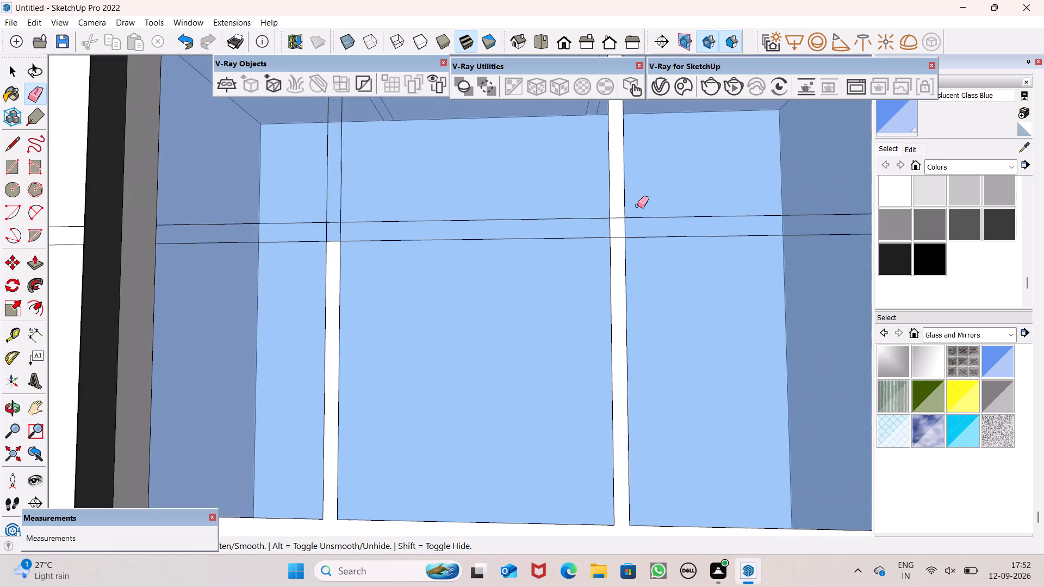
{"action": "scroll", "coordinate": [637, 205], "scroll_direction": "up", "scroll_amount": 5}
{"action": "scroll", "coordinate": [607, 245], "scroll_direction": "up", "scroll_amount": 7}
{"action": "left_click_drag", "start_coordinate": [590, 214], "coordinate": [589, 328]}
{"action": "left_click_drag", "start_coordinate": [582, 278], "coordinate": [582, 310]}
{"action": "scroll", "coordinate": [618, 262], "scroll_direction": "down", "scroll_amount": 9}
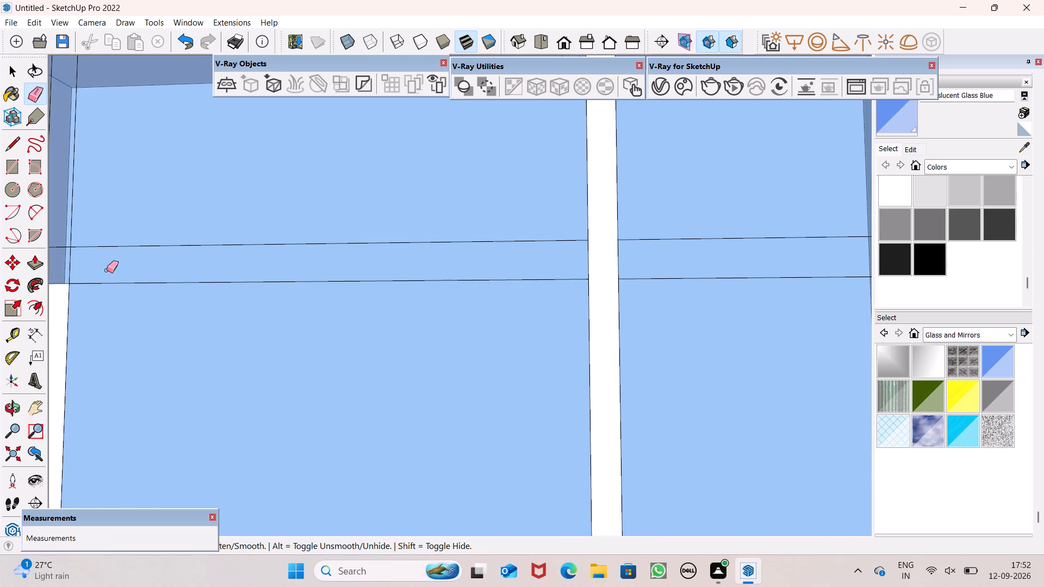
{"action": "scroll", "coordinate": [268, 209], "scroll_direction": "down", "scroll_amount": 8}
{"action": "scroll", "coordinate": [177, 286], "scroll_direction": "up", "scroll_amount": 5}
{"action": "scroll", "coordinate": [201, 211], "scroll_direction": "up", "scroll_amount": 8}
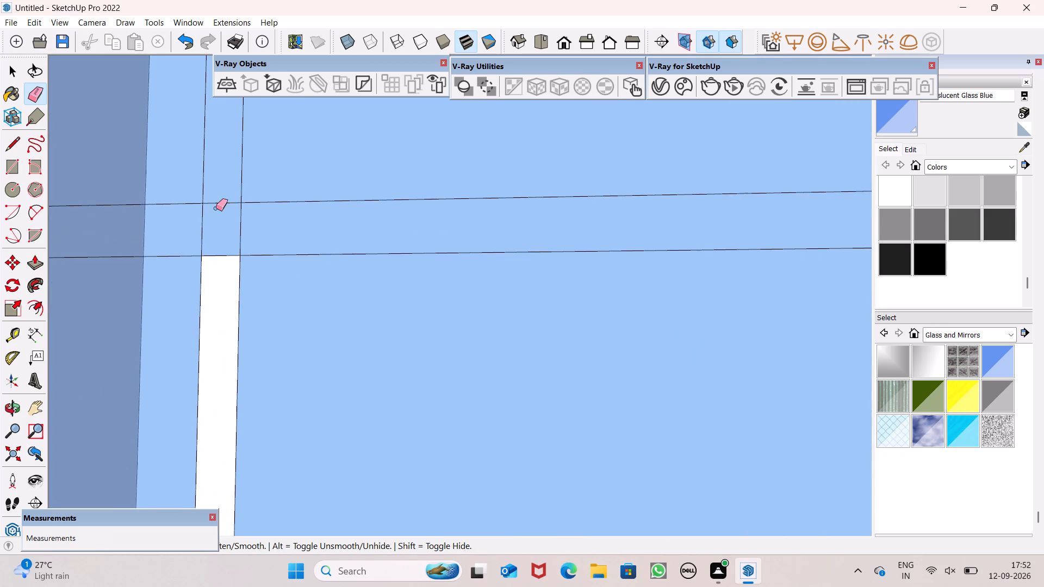
{"action": "left_click_drag", "start_coordinate": [233, 193], "coordinate": [215, 277]}
{"action": "left_click_drag", "start_coordinate": [198, 240], "coordinate": [245, 240]}
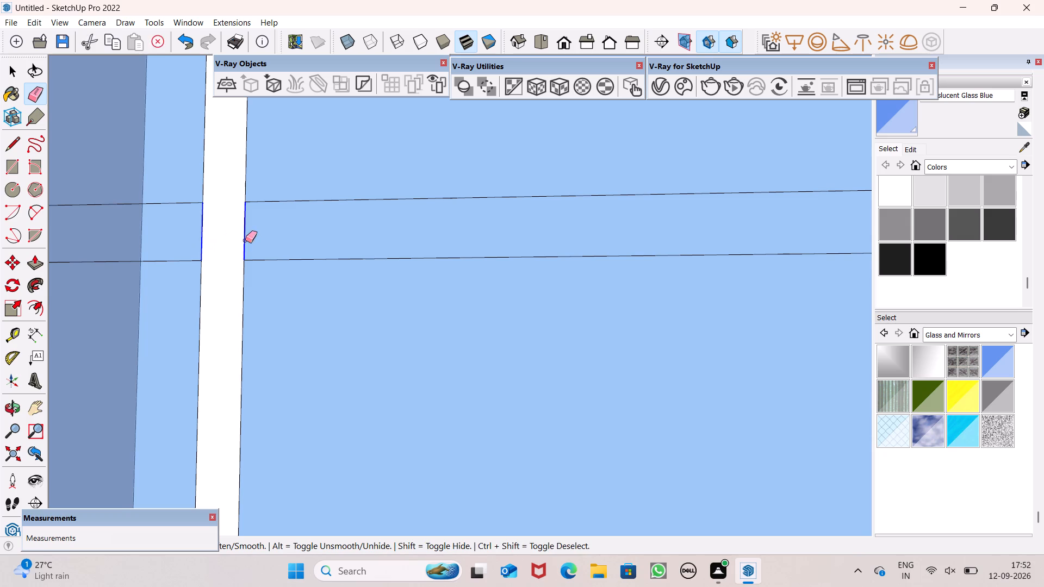
{"action": "left_click_drag", "start_coordinate": [245, 240], "coordinate": [247, 238]}
Erase the leftover edge between the right pane's uppermost strip and the outer side of the vertical bar nearest the outer frame.
{"action": "scroll", "coordinate": [226, 251], "scroll_direction": "down", "scroll_amount": 7}
{"action": "scroll", "coordinate": [495, 278], "scroll_direction": "down", "scroll_amount": 9}
{"action": "scroll", "coordinate": [611, 302], "scroll_direction": "down", "scroll_amount": 7}
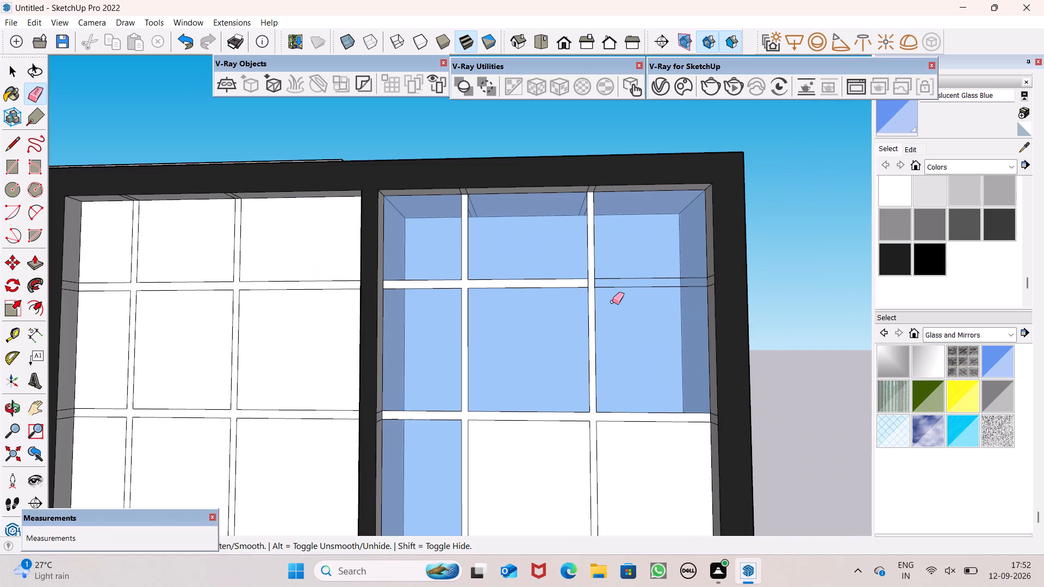
{"action": "scroll", "coordinate": [609, 299], "scroll_direction": "up", "scroll_amount": 7}
{"action": "scroll", "coordinate": [586, 262], "scroll_direction": "up", "scroll_amount": 7}
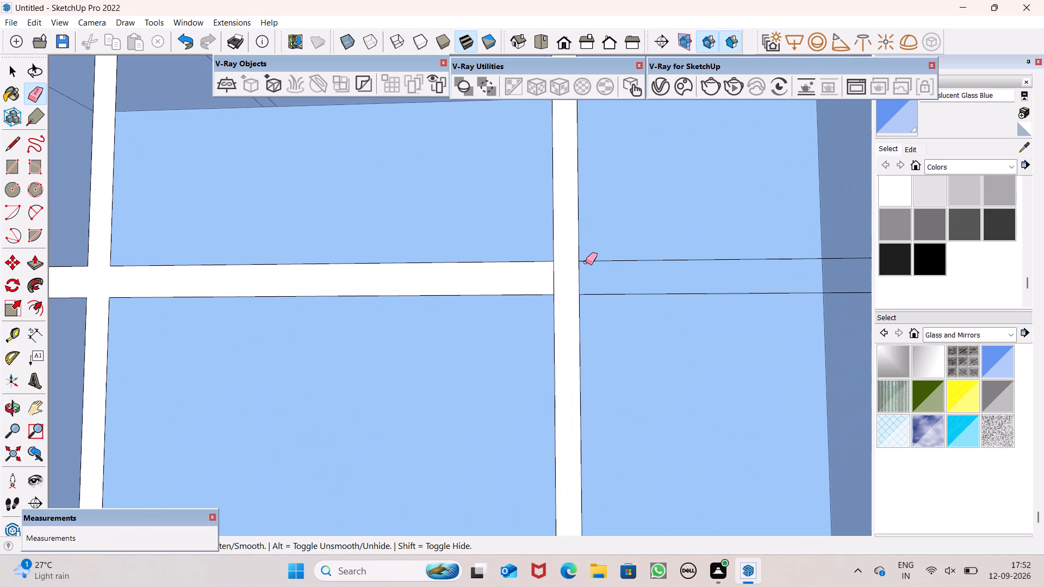
{"action": "left_click_drag", "start_coordinate": [576, 276], "coordinate": [584, 278]}
{"action": "scroll", "coordinate": [632, 260], "scroll_direction": "down", "scroll_amount": 8}
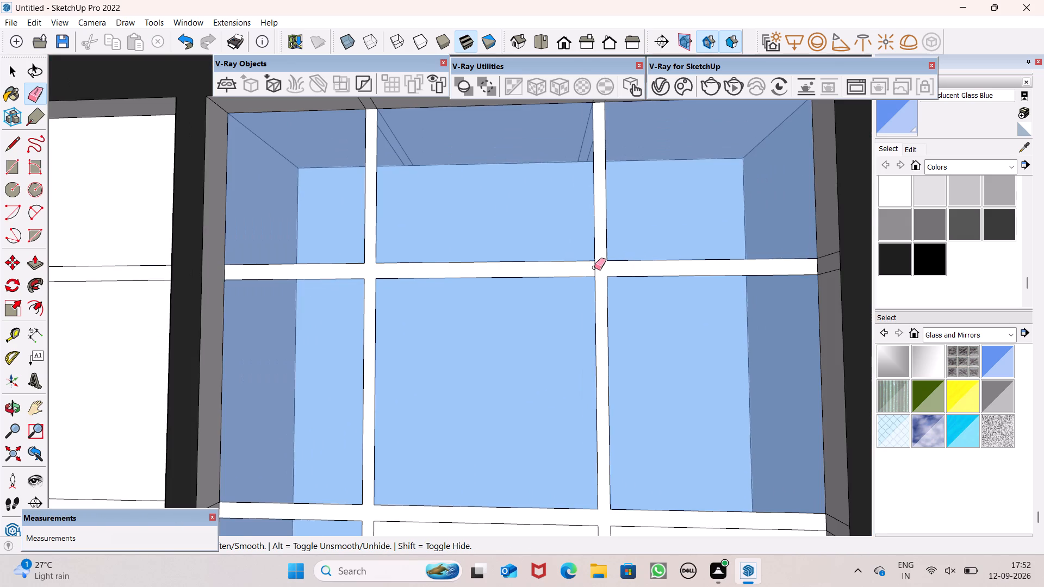
{"action": "scroll", "coordinate": [594, 267], "scroll_direction": "up", "scroll_amount": 1}
{"action": "left_click", "coordinate": [594, 270]}
{"action": "key", "text": "space"}
Paint the two remaining white cells in the right pane's middle row with Translucent Glass Blue.
{"action": "scroll", "coordinate": [625, 273], "scroll_direction": "down", "scroll_amount": 12}
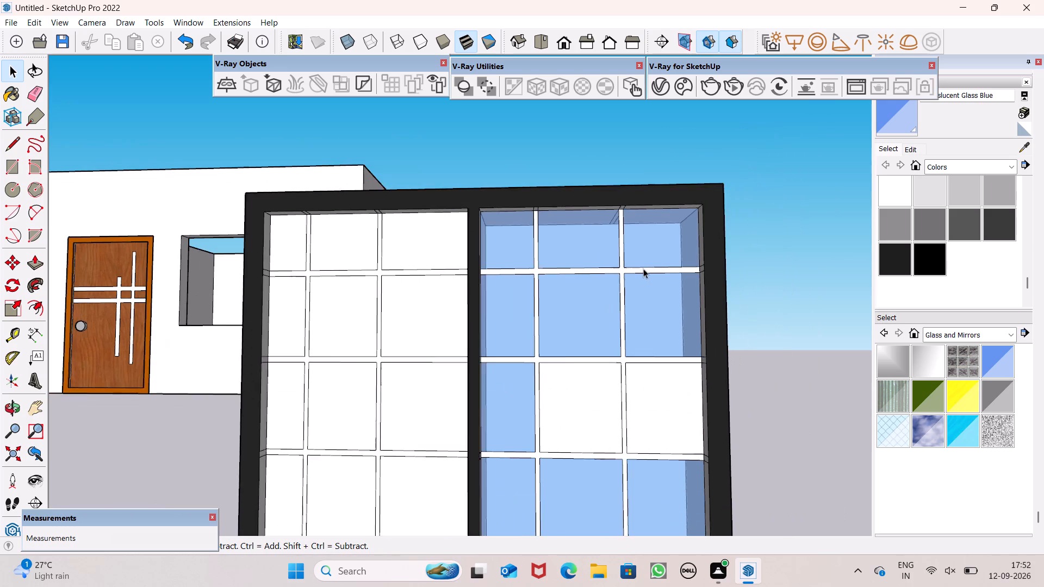
{"action": "scroll", "coordinate": [643, 268], "scroll_direction": "down", "scroll_amount": 2}
{"action": "left_click", "coordinate": [911, 123]}
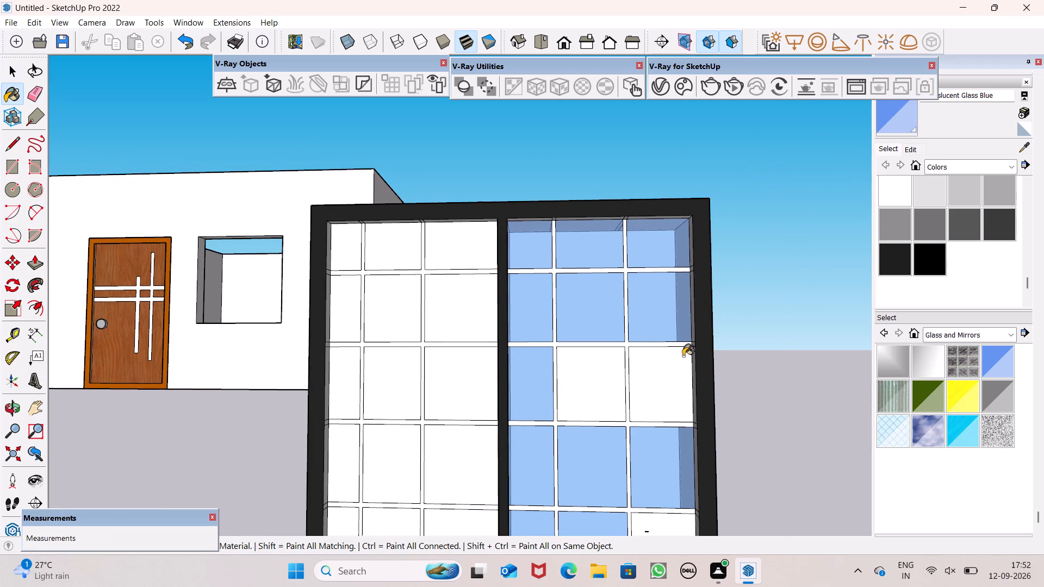
{"action": "left_click", "coordinate": [634, 380]}
{"action": "left_click_drag", "start_coordinate": [597, 392], "coordinate": [602, 376]}
Paint the right pane's merged bar grid and its bottom outer corner cell with Translucent Glass Blue.
{"action": "scroll", "coordinate": [620, 349], "scroll_direction": "up", "scroll_amount": 6}
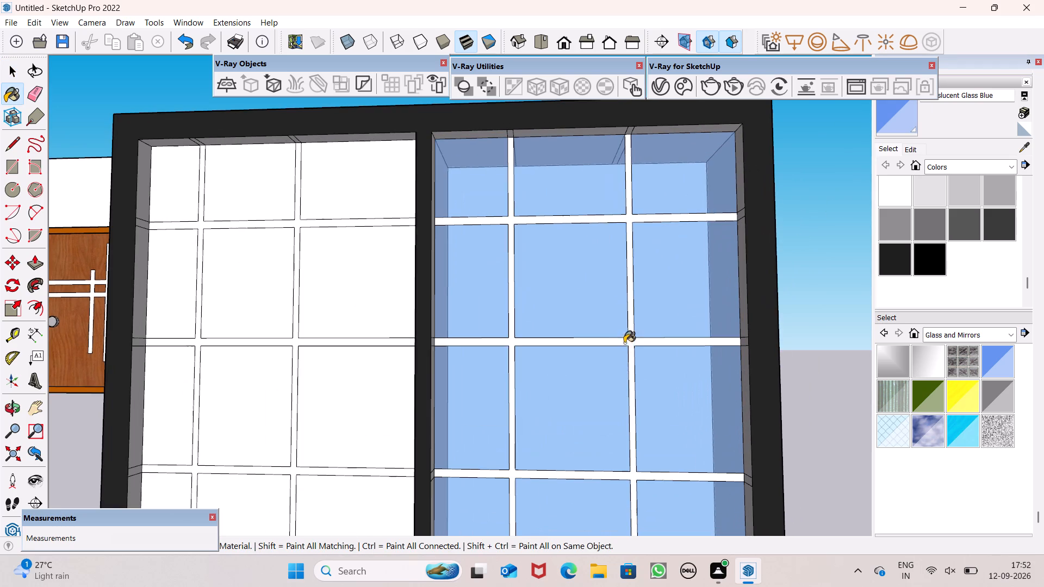
{"action": "left_click", "coordinate": [634, 343]}
{"action": "scroll", "coordinate": [709, 182], "scroll_direction": "down", "scroll_amount": 14}
{"action": "left_click", "coordinate": [703, 365]}
{"action": "scroll", "coordinate": [492, 339], "scroll_direction": "up", "scroll_amount": 3}
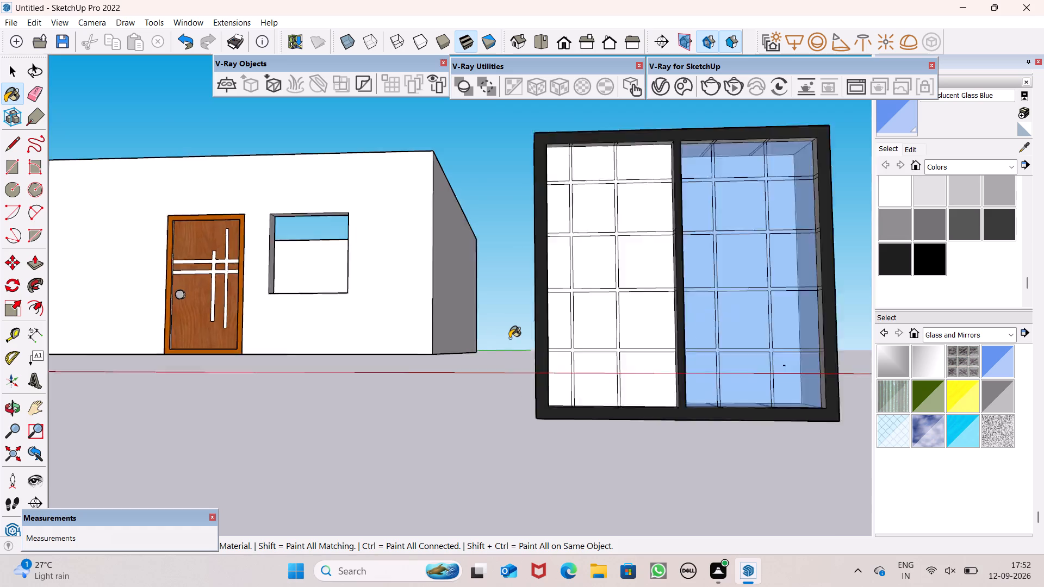
Paint the left pane's merged bar grid with Translucent Glass Blue.
{"action": "scroll", "coordinate": [509, 338], "scroll_direction": "up", "scroll_amount": 4}
{"action": "scroll", "coordinate": [598, 347], "scroll_direction": "down", "scroll_amount": 7}
{"action": "scroll", "coordinate": [760, 320], "scroll_direction": "up", "scroll_amount": 6}
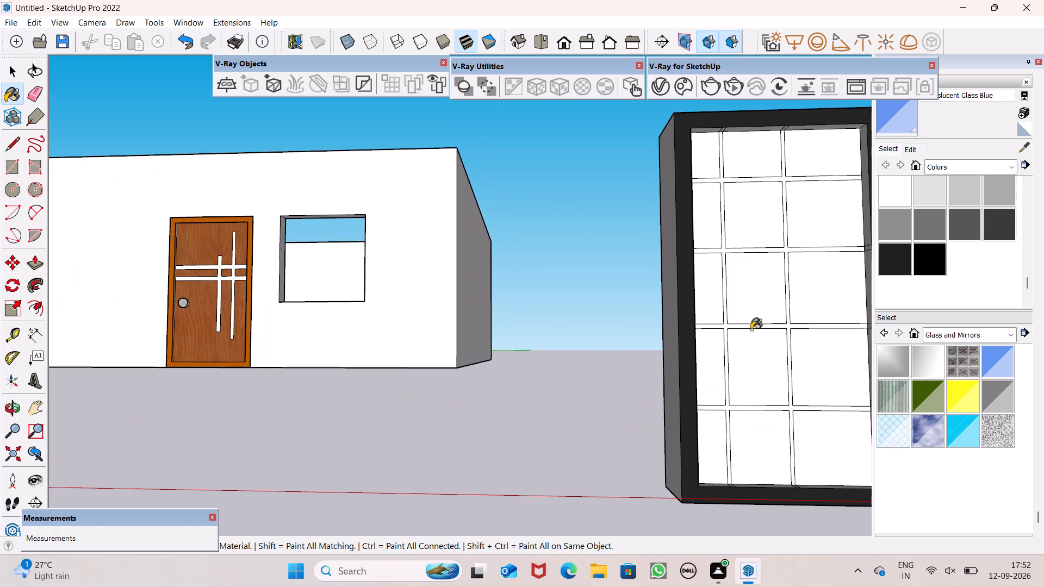
{"action": "left_click", "coordinate": [724, 329]}
{"action": "scroll", "coordinate": [728, 329], "scroll_direction": "up", "scroll_amount": 7}
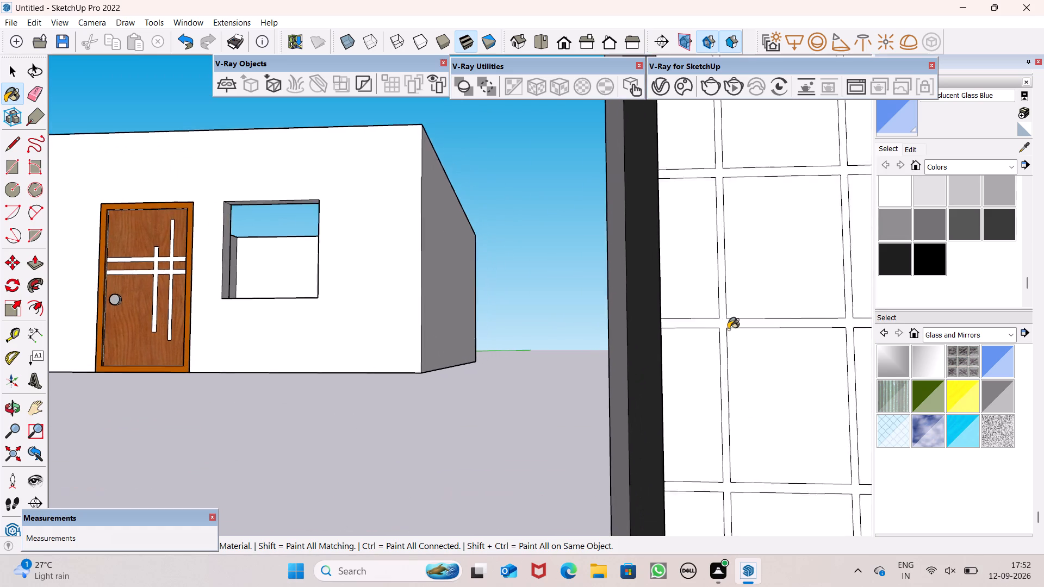
{"action": "scroll", "coordinate": [728, 329], "scroll_direction": "up", "scroll_amount": 2}
{"action": "left_click", "coordinate": [722, 324]}
Paint the white cells in the left pane's upper three rows with Translucent Glass Blue.
{"action": "scroll", "coordinate": [729, 285], "scroll_direction": "down", "scroll_amount": 17}
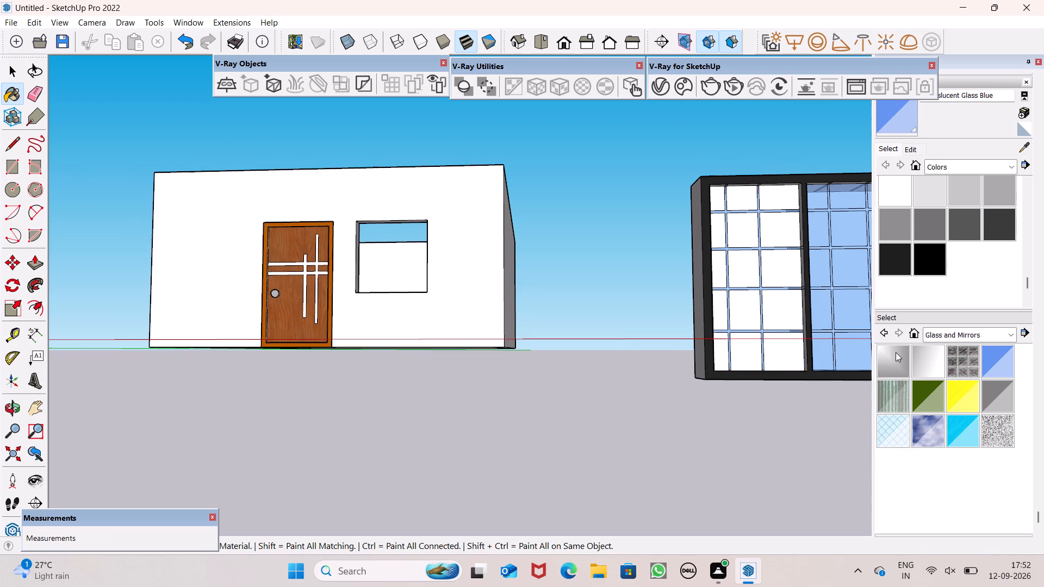
{"action": "scroll", "coordinate": [818, 310], "scroll_direction": "up", "scroll_amount": 6}
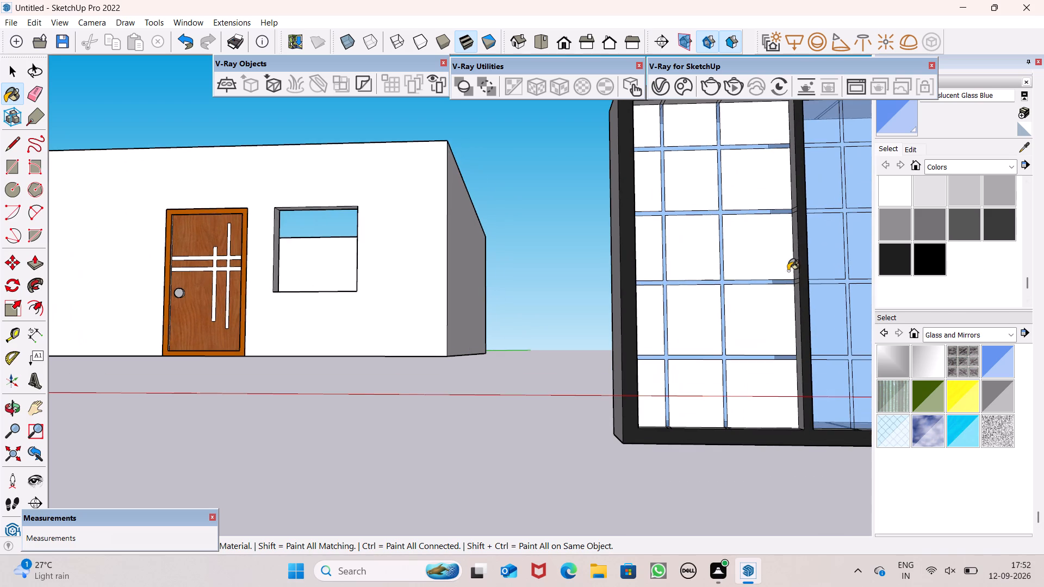
{"action": "left_click", "coordinate": [760, 261]}
{"action": "left_click_drag", "start_coordinate": [705, 245], "coordinate": [696, 247]}
{"action": "left_click", "coordinate": [661, 247]}
{"action": "left_click_drag", "start_coordinate": [652, 193], "coordinate": [678, 193]}
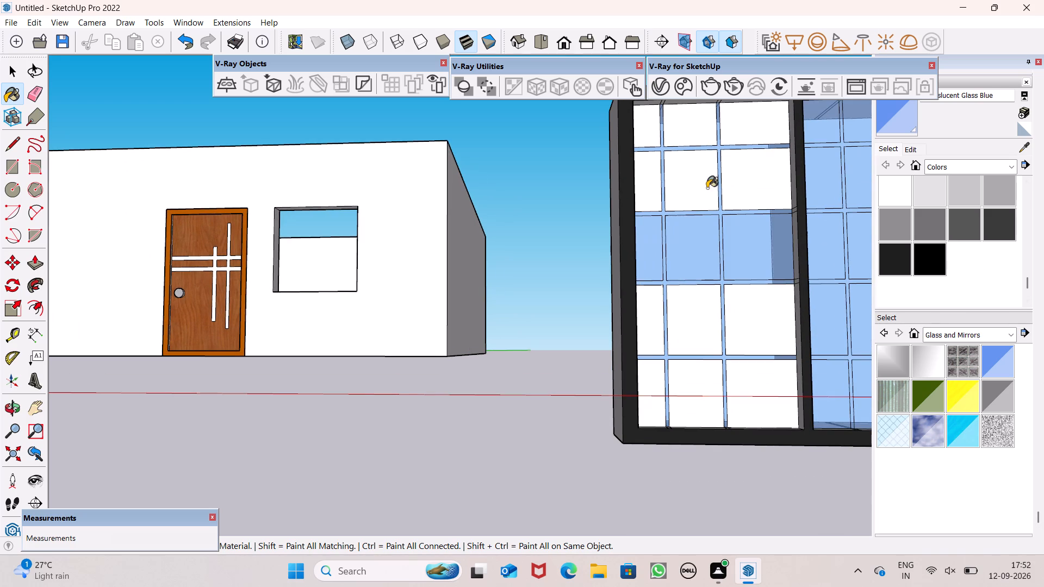
{"action": "left_click", "coordinate": [707, 188]}
{"action": "left_click_drag", "start_coordinate": [748, 188], "coordinate": [739, 184]}
{"action": "left_click_drag", "start_coordinate": [637, 158], "coordinate": [646, 166]}
{"action": "left_click_drag", "start_coordinate": [637, 141], "coordinate": [659, 141]}
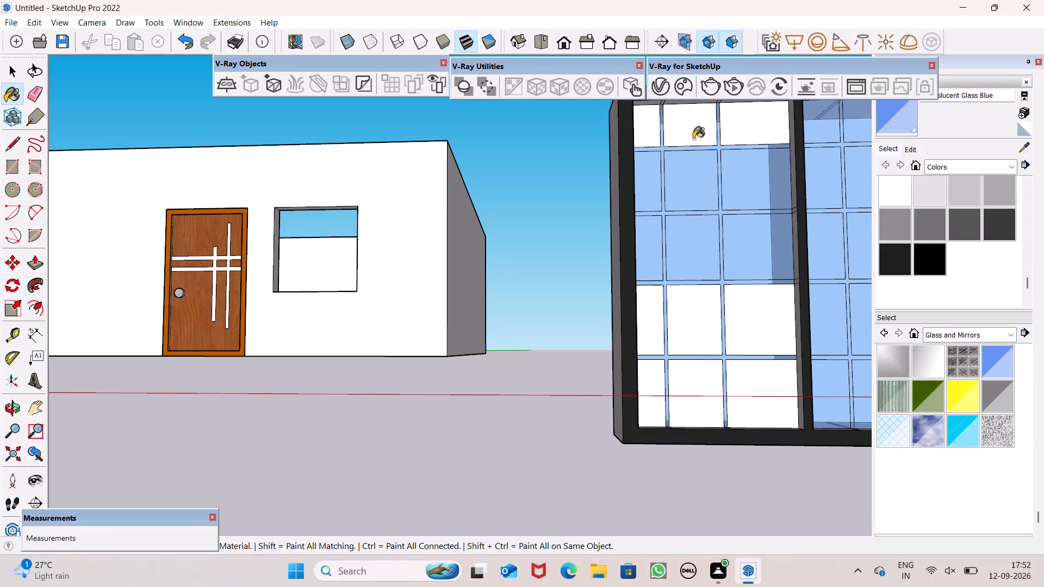
{"action": "left_click", "coordinate": [692, 137]}
{"action": "left_click", "coordinate": [725, 133]}
Paint the white cells in the left pane's lower two rows with Translucent Glass Blue.
{"action": "left_click_drag", "start_coordinate": [743, 303], "coordinate": [750, 328]}
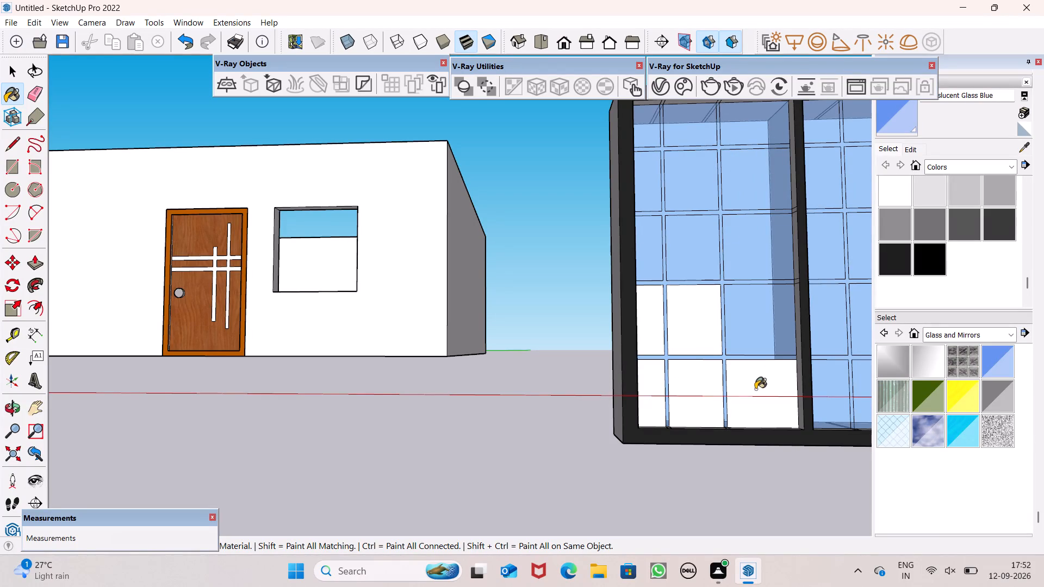
{"action": "left_click", "coordinate": [756, 390]}
{"action": "left_click", "coordinate": [757, 404]}
{"action": "left_click_drag", "start_coordinate": [718, 408], "coordinate": [700, 408]}
{"action": "left_click_drag", "start_coordinate": [661, 402], "coordinate": [662, 401]}
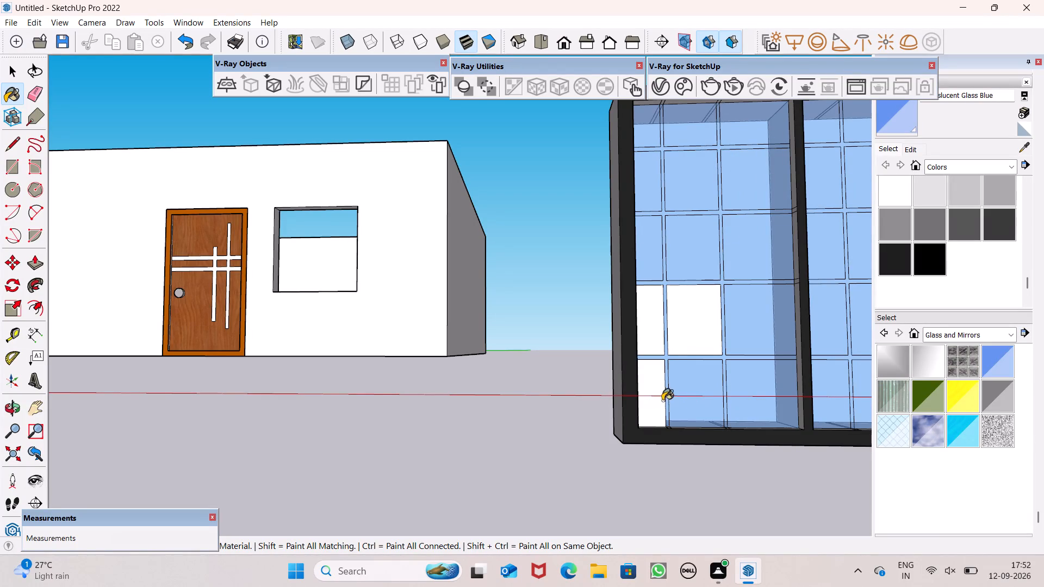
{"action": "left_click_drag", "start_coordinate": [662, 401], "coordinate": [669, 367]}
{"action": "left_click_drag", "start_coordinate": [646, 326], "coordinate": [654, 326]}
{"action": "left_click_drag", "start_coordinate": [657, 380], "coordinate": [659, 375]}
{"action": "left_click", "coordinate": [685, 333]}
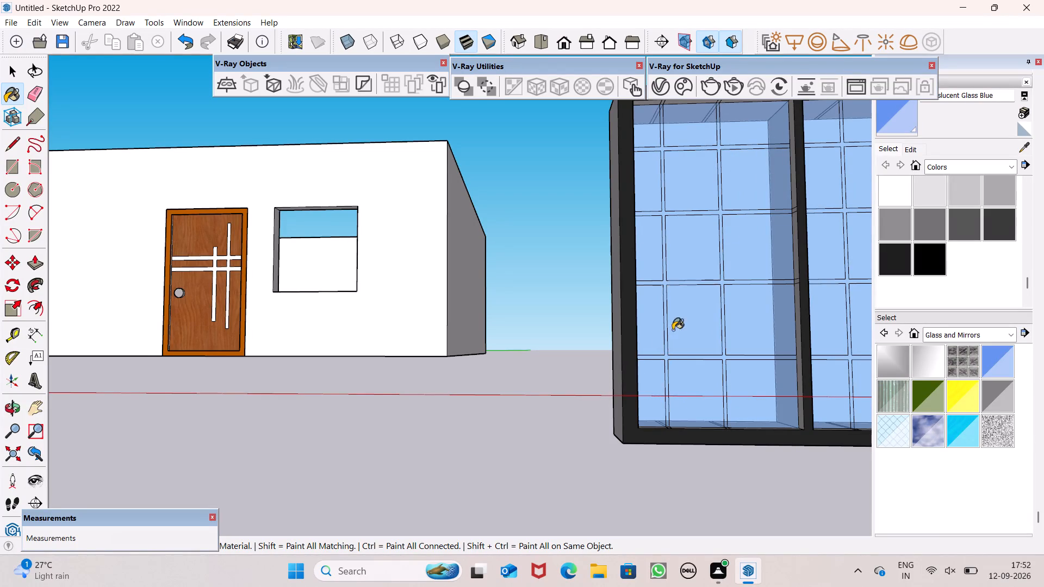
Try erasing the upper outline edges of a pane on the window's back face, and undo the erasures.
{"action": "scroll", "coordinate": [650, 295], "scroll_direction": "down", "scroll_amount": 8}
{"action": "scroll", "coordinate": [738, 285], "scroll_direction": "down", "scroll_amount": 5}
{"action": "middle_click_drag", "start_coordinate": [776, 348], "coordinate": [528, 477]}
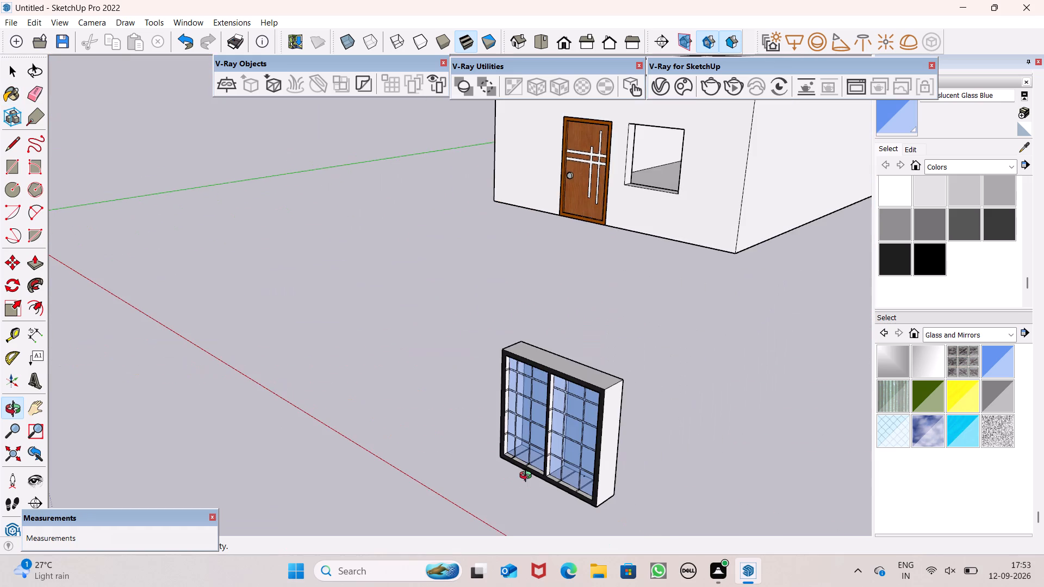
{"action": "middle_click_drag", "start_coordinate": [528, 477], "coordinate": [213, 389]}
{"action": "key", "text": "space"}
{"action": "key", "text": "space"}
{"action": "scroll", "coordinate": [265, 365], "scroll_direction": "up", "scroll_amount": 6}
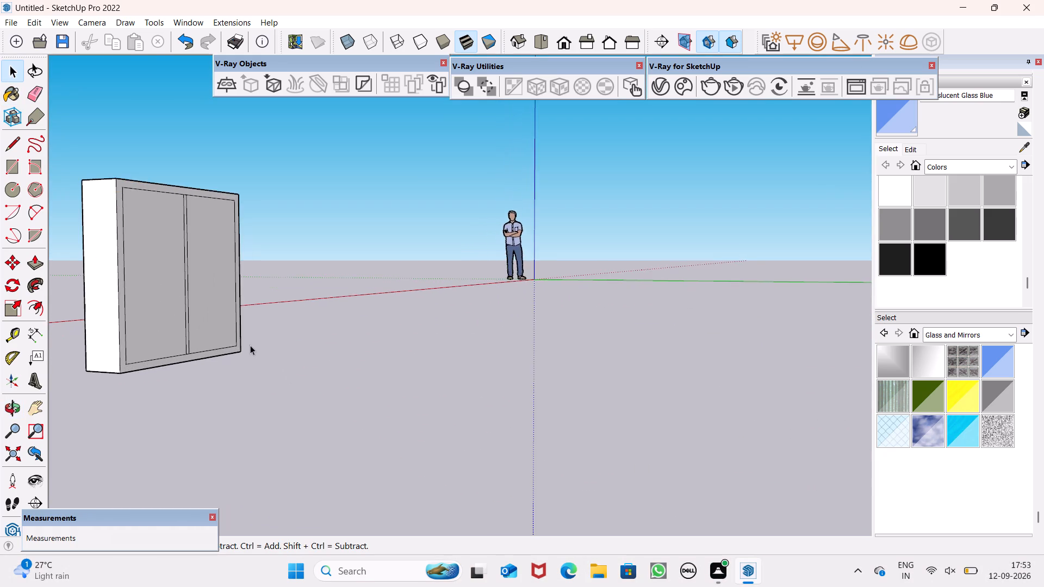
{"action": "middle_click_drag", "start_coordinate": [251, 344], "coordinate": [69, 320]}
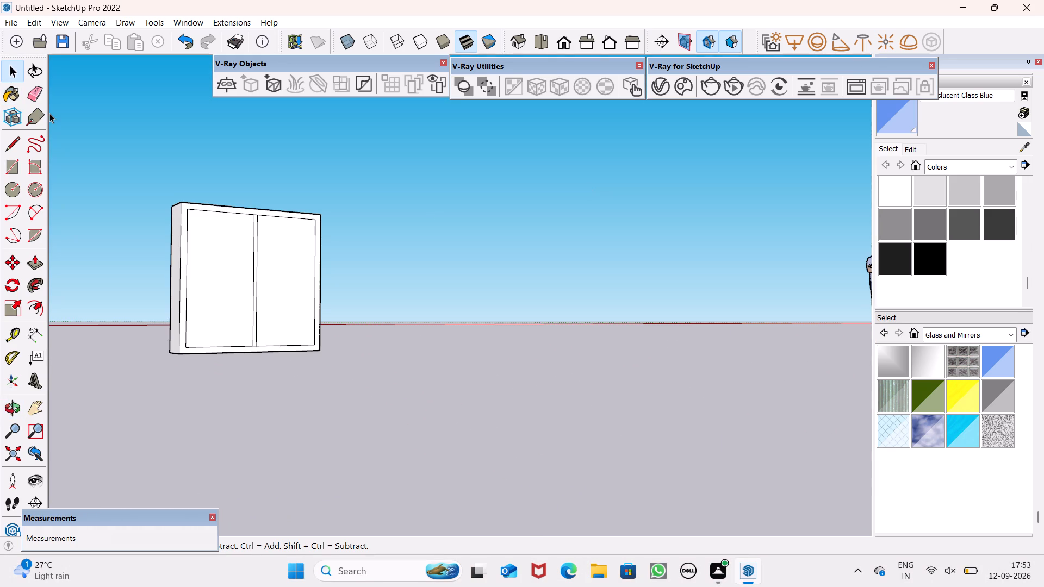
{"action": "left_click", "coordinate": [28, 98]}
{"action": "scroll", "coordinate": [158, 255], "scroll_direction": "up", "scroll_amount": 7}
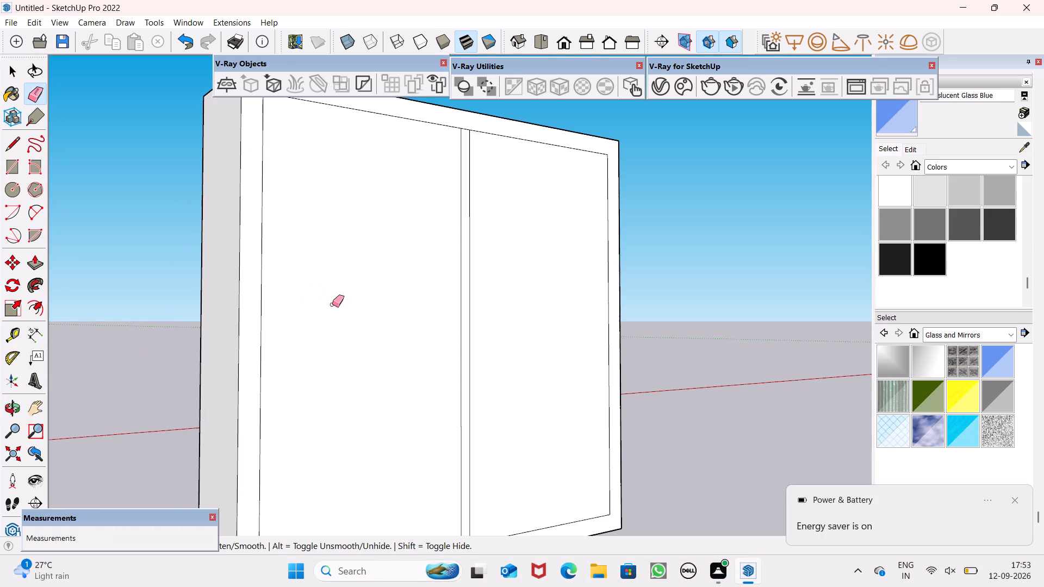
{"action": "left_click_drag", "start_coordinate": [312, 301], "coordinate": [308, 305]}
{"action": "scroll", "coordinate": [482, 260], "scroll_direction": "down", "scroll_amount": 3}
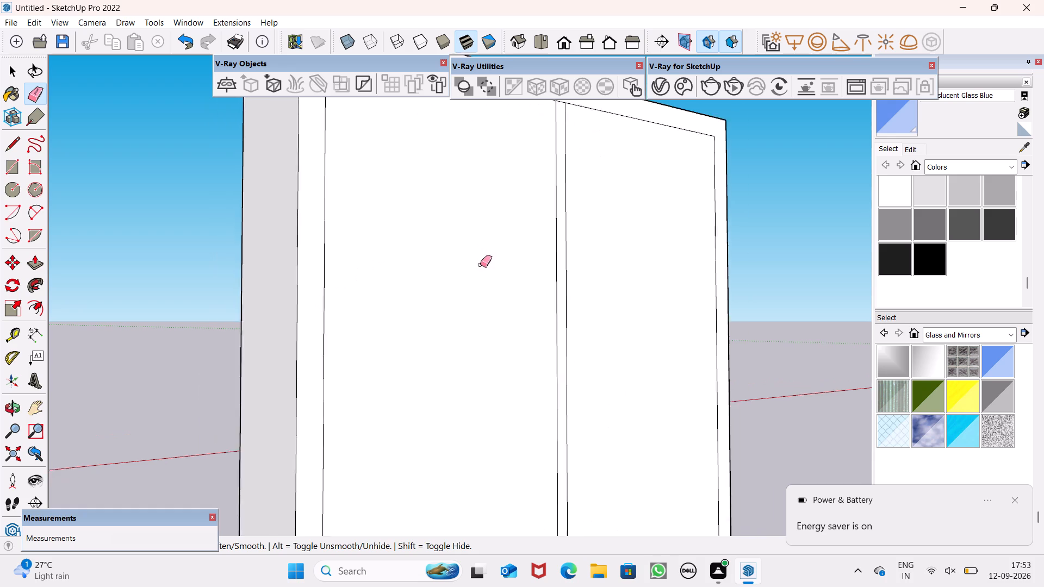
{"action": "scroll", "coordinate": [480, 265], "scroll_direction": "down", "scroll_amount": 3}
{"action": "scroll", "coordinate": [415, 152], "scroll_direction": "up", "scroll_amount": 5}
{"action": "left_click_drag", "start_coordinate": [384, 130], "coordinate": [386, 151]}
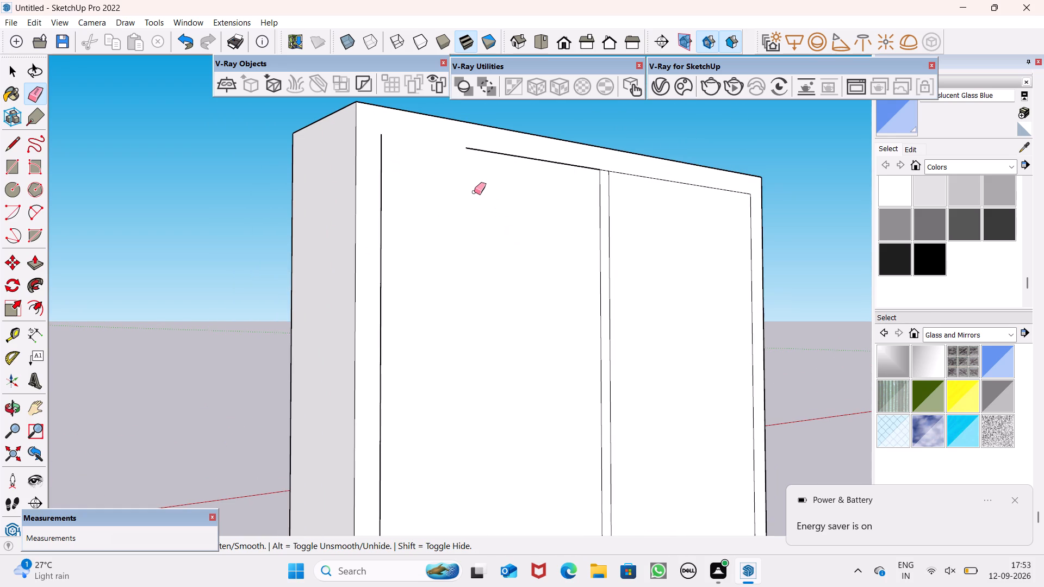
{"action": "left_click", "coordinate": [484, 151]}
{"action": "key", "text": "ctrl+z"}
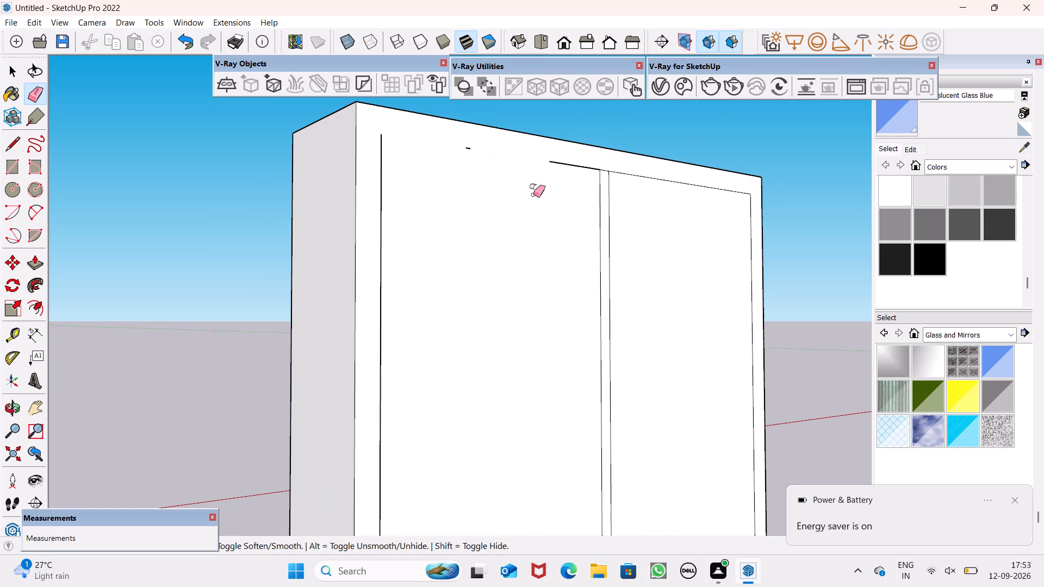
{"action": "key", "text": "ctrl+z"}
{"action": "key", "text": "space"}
Paint both pane faces on the back of the window with Translucent Glass Blue.
{"action": "scroll", "coordinate": [650, 228], "scroll_direction": "down", "scroll_amount": 6}
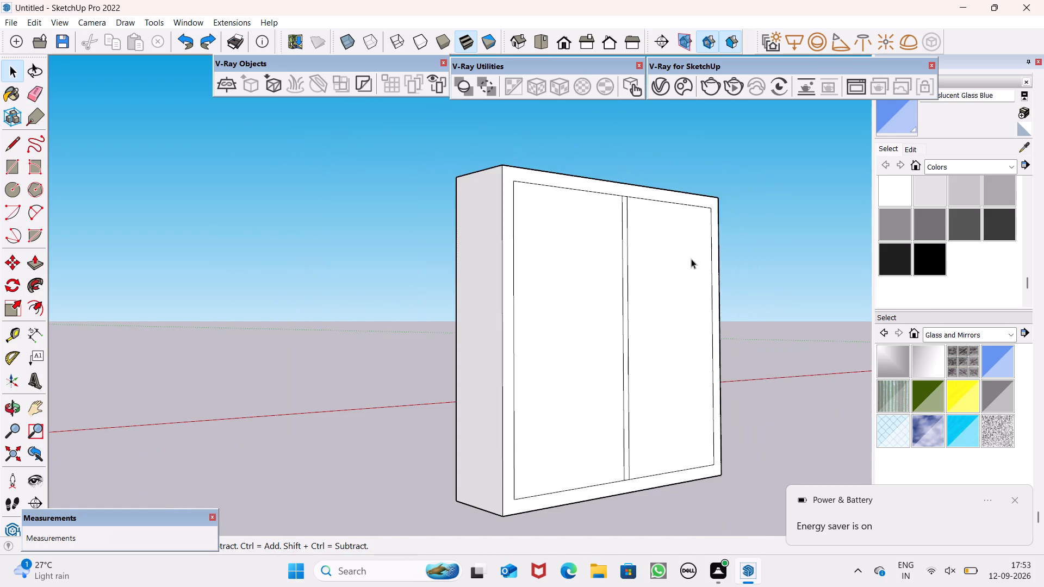
{"action": "scroll", "coordinate": [691, 259], "scroll_direction": "down", "scroll_amount": 6}
{"action": "middle_click_drag", "start_coordinate": [684, 259], "coordinate": [1008, 318]}
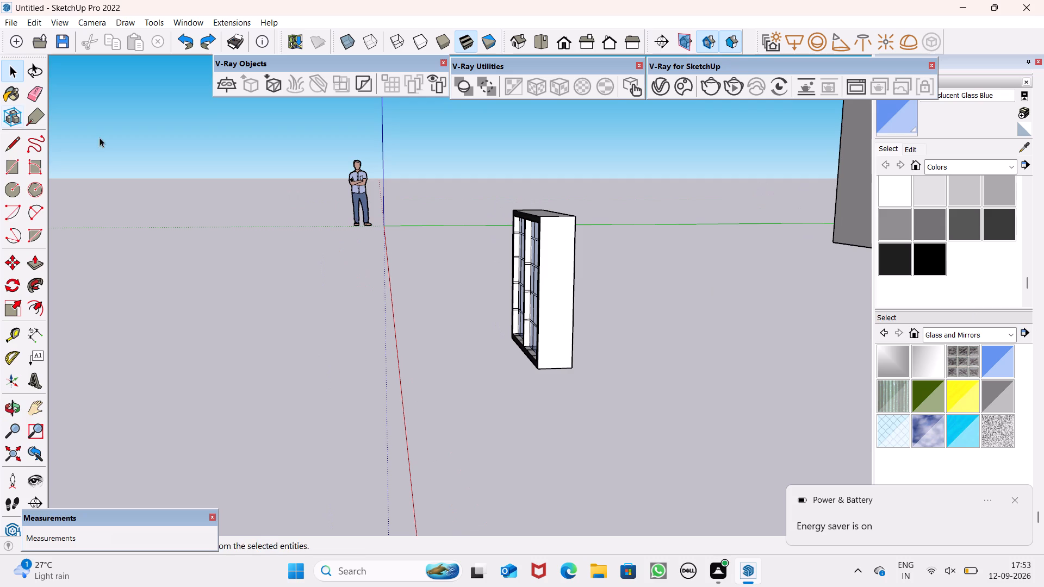
{"action": "left_click", "coordinate": [910, 120]}
{"action": "middle_click_drag", "start_coordinate": [847, 253], "coordinate": [625, 293]}
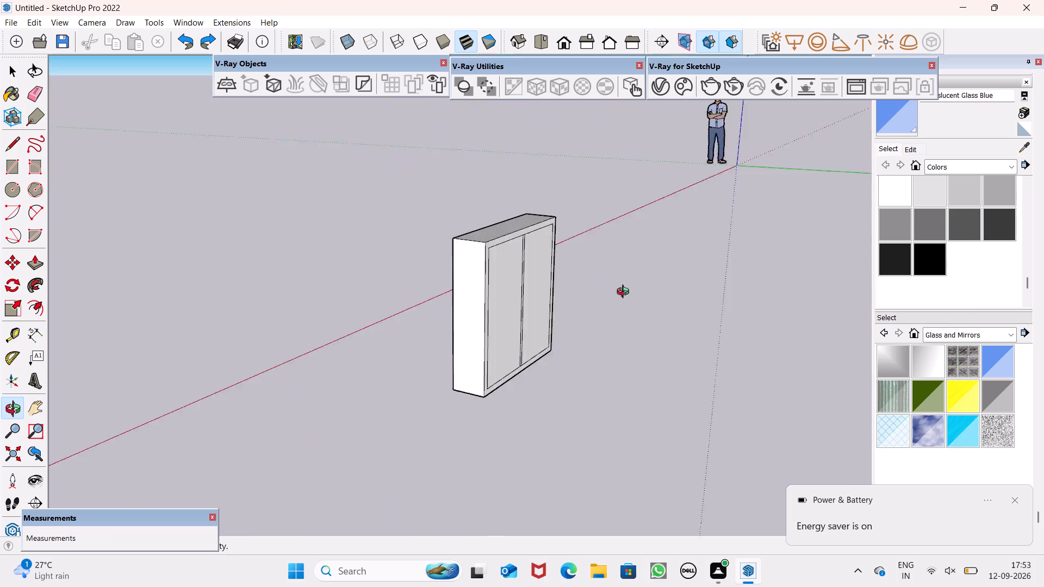
{"action": "middle_click_drag", "start_coordinate": [625, 293], "coordinate": [517, 273]}
{"action": "left_click_drag", "start_coordinate": [455, 305], "coordinate": [477, 297]}
{"action": "left_click", "coordinate": [504, 286]}
Examine the window's back side to check how the blue glass panes look.
{"action": "scroll", "coordinate": [607, 218], "scroll_direction": "down", "scroll_amount": 6}
{"action": "scroll", "coordinate": [631, 266], "scroll_direction": "down", "scroll_amount": 1}
{"action": "middle_click_drag", "start_coordinate": [631, 270], "coordinate": [781, 285]}
{"action": "scroll", "coordinate": [665, 269], "scroll_direction": "up", "scroll_amount": 6}
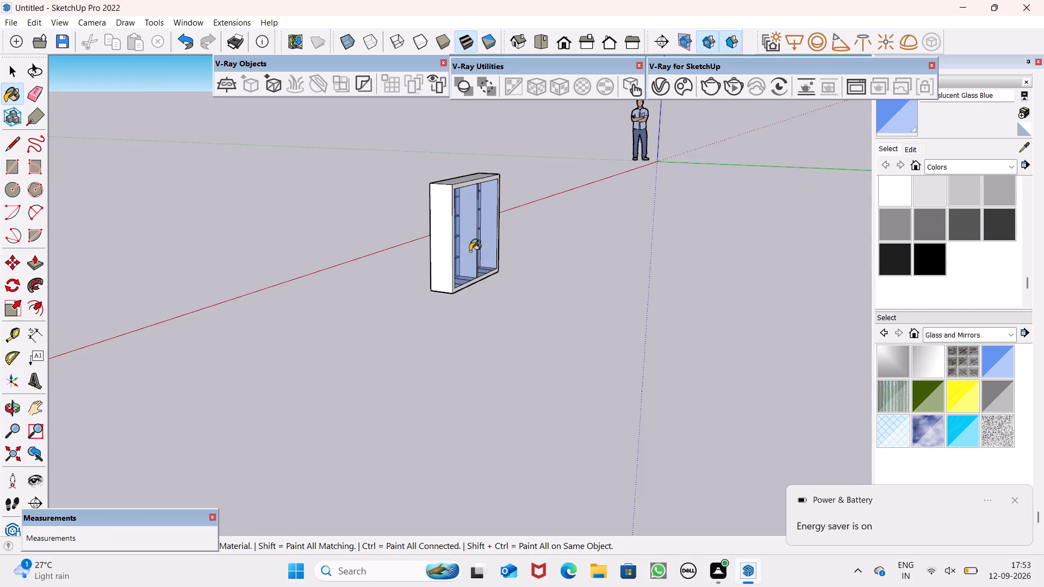
{"action": "scroll", "coordinate": [565, 267], "scroll_direction": "up", "scroll_amount": 6}
{"action": "scroll", "coordinate": [474, 297], "scroll_direction": "up", "scroll_amount": 5}
{"action": "scroll", "coordinate": [373, 245], "scroll_direction": "up", "scroll_amount": 7}
{"action": "scroll", "coordinate": [597, 219], "scroll_direction": "down", "scroll_amount": 7}
{"action": "scroll", "coordinate": [765, 172], "scroll_direction": "down", "scroll_amount": 8}
{"action": "scroll", "coordinate": [874, 204], "scroll_direction": "down", "scroll_amount": 7}
{"action": "scroll", "coordinate": [780, 202], "scroll_direction": "down", "scroll_amount": 10}
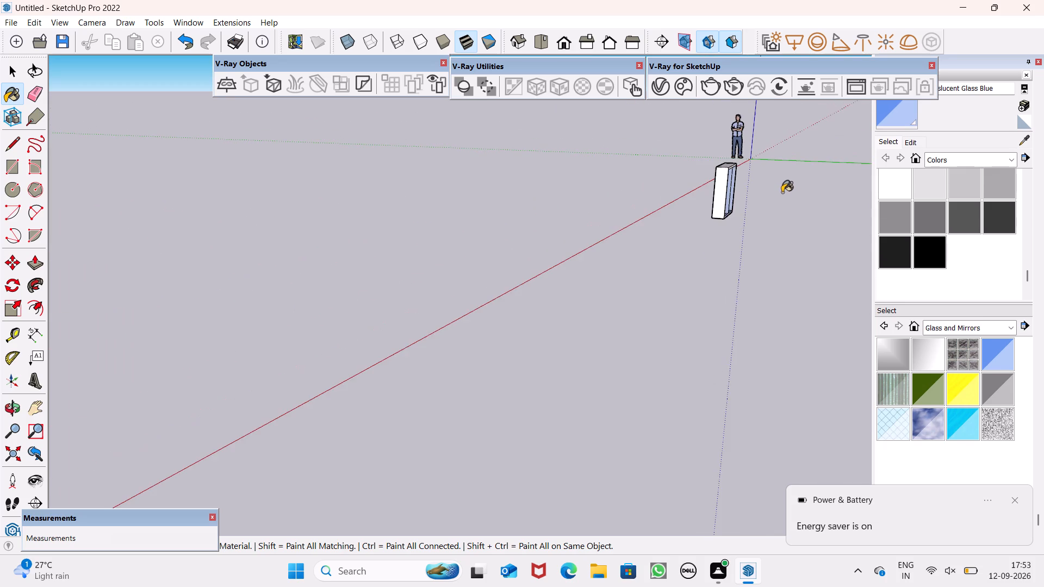
{"action": "scroll", "coordinate": [782, 192], "scroll_direction": "down", "scroll_amount": 2}
{"action": "scroll", "coordinate": [713, 238], "scroll_direction": "down", "scroll_amount": 1}
Select the entire connected window geometry and make it a group.
{"action": "middle_click_drag", "start_coordinate": [713, 240], "coordinate": [934, 269]}
{"action": "key", "text": "space"}
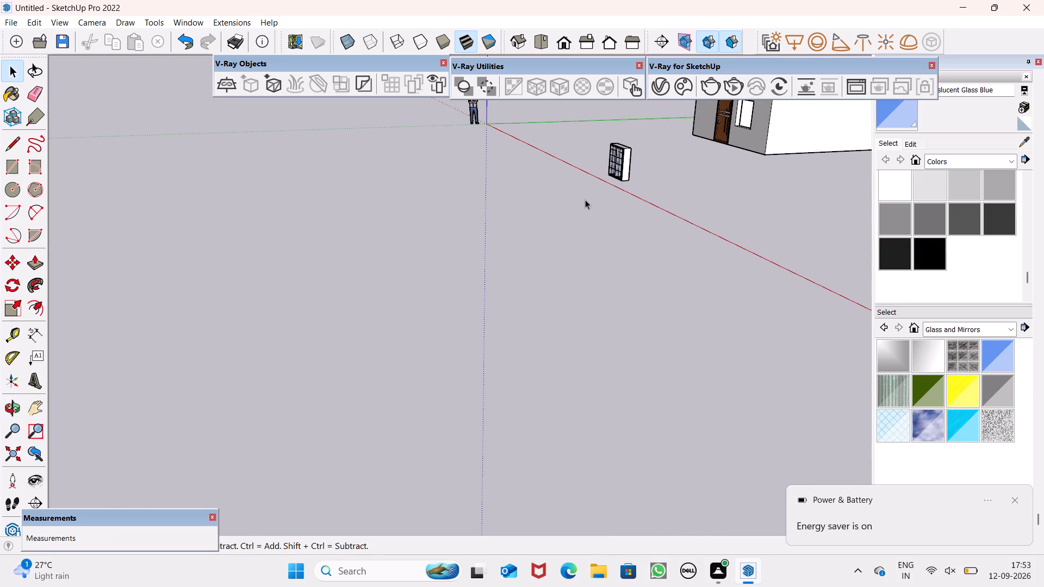
{"action": "middle_click_drag", "start_coordinate": [615, 183], "coordinate": [929, 238]}
{"action": "scroll", "coordinate": [515, 105], "scroll_direction": "up", "scroll_amount": 1}
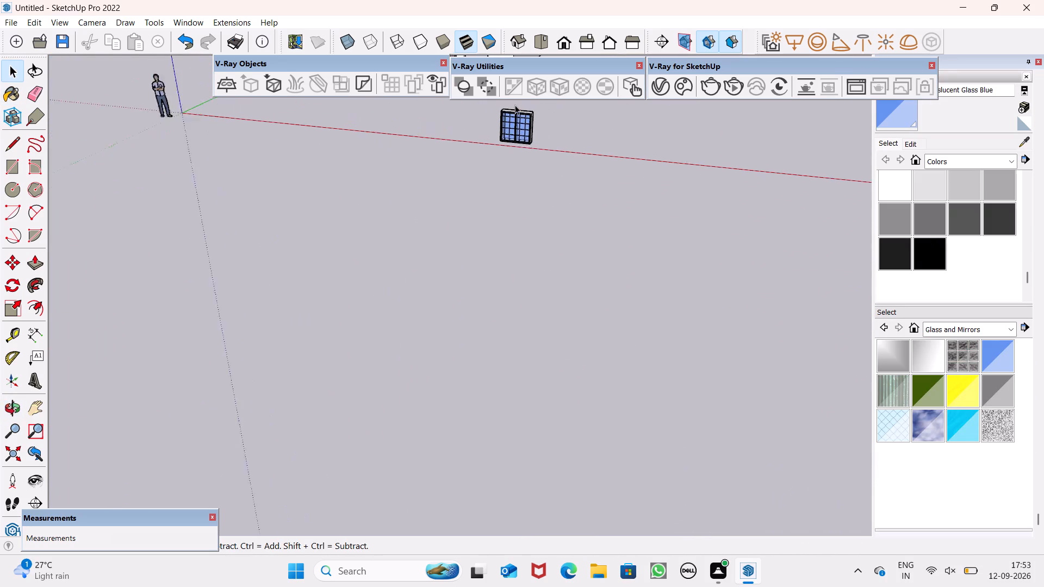
{"action": "scroll", "coordinate": [515, 105], "scroll_direction": "up", "scroll_amount": 17}
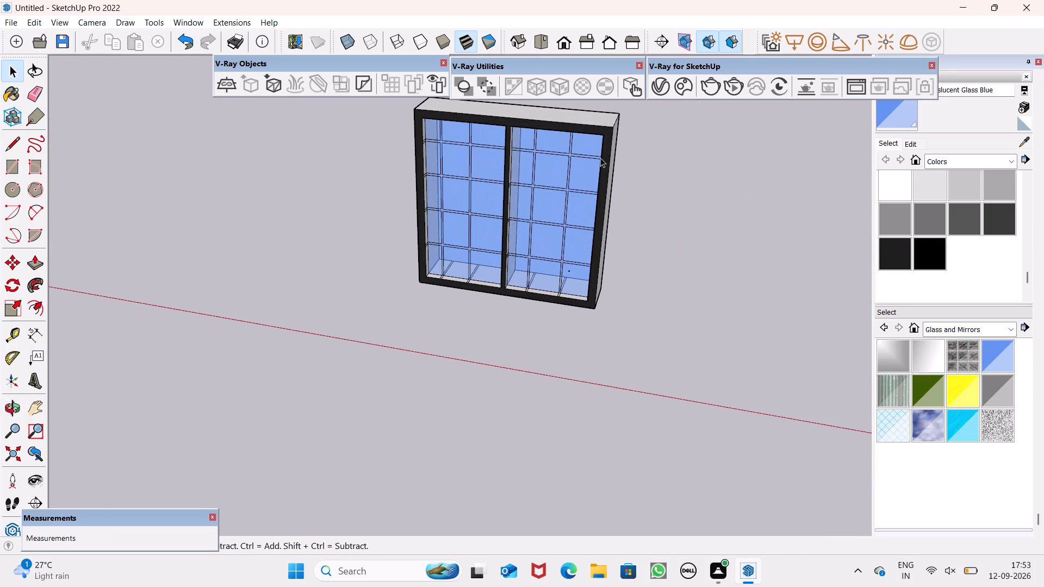
{"action": "scroll", "coordinate": [600, 158], "scroll_direction": "up", "scroll_amount": 6}
{"action": "scroll", "coordinate": [641, 182], "scroll_direction": "down", "scroll_amount": 6}
{"action": "triple_click", "coordinate": [581, 232]}
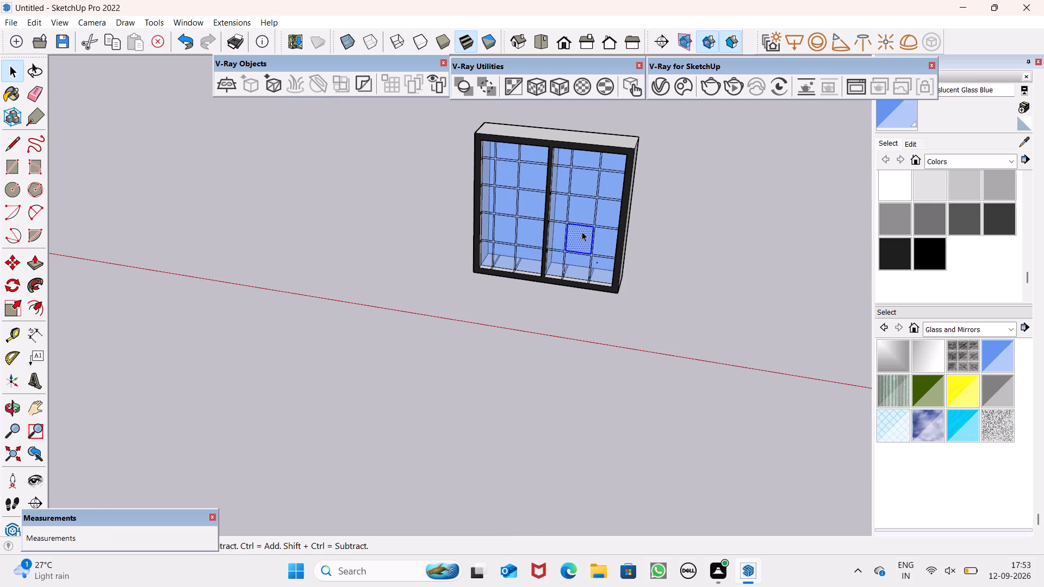
{"action": "left_click", "coordinate": [582, 232]}
{"action": "middle_click_drag", "start_coordinate": [685, 277], "coordinate": [422, 302]}
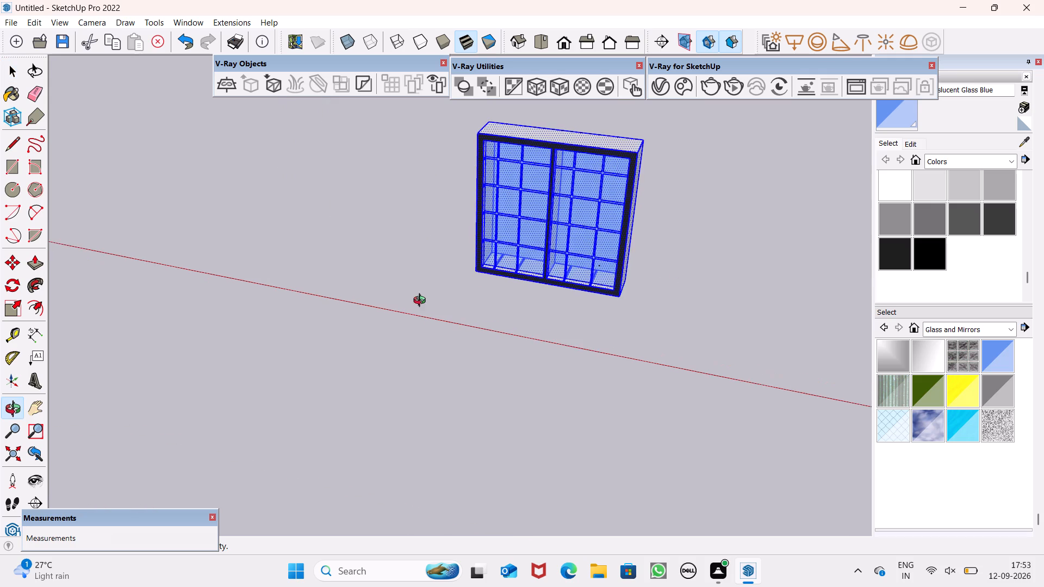
{"action": "middle_click_drag", "start_coordinate": [422, 302], "coordinate": [748, 333]}
{"action": "middle_click", "coordinate": [748, 333]}
{"action": "right_click", "coordinate": [611, 241]}
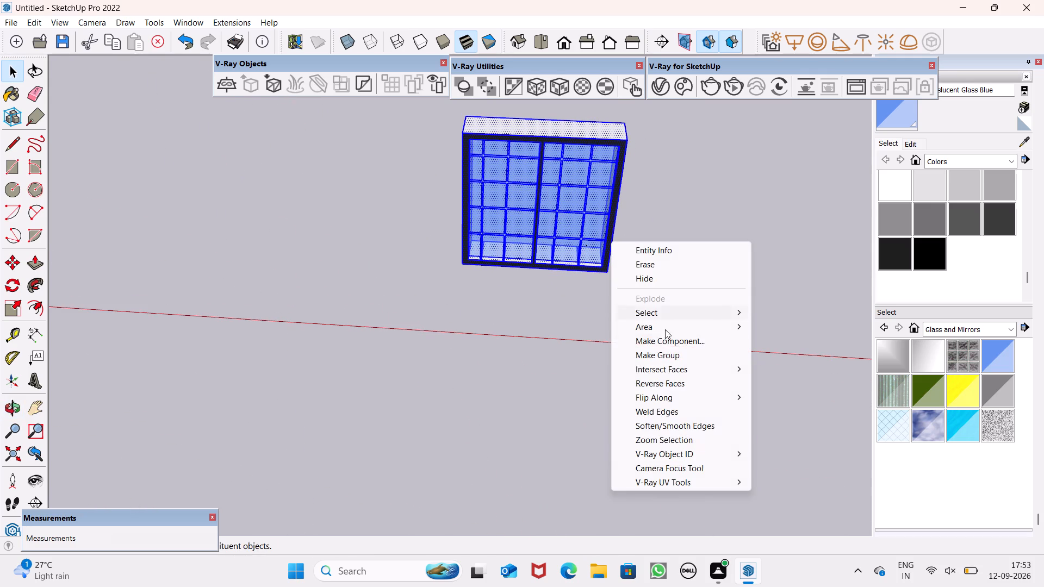
{"action": "left_click_drag", "start_coordinate": [669, 355], "coordinate": [677, 350]}
Move the window group by its bottom front corner to the matching corner of the window opening beside the door.
{"action": "scroll", "coordinate": [748, 166], "scroll_direction": "up", "scroll_amount": 1}
{"action": "scroll", "coordinate": [656, 239], "scroll_direction": "down", "scroll_amount": 9}
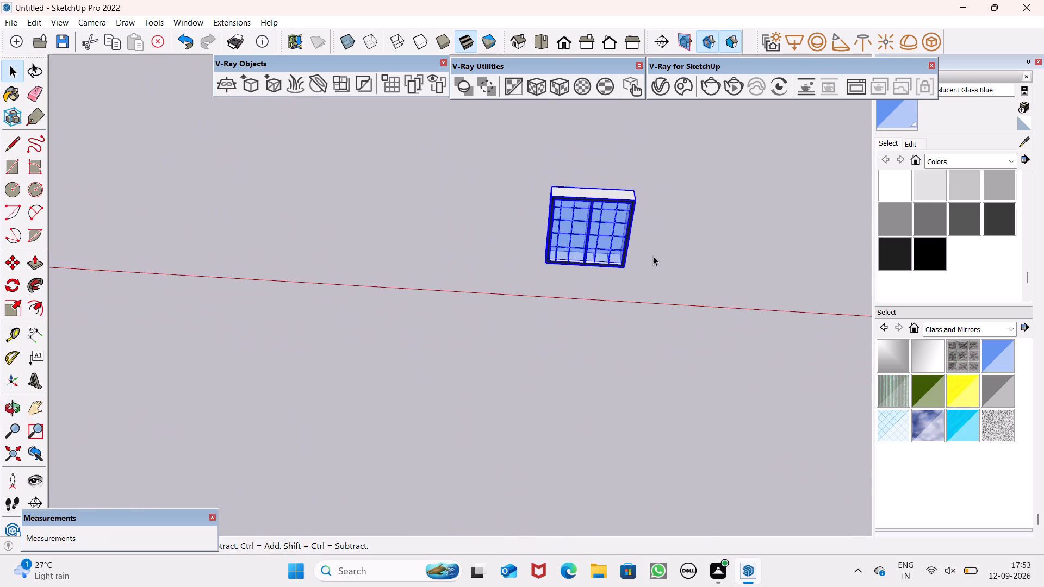
{"action": "scroll", "coordinate": [652, 270], "scroll_direction": "down", "scroll_amount": 15}
{"action": "scroll", "coordinate": [610, 179], "scroll_direction": "up", "scroll_amount": 7}
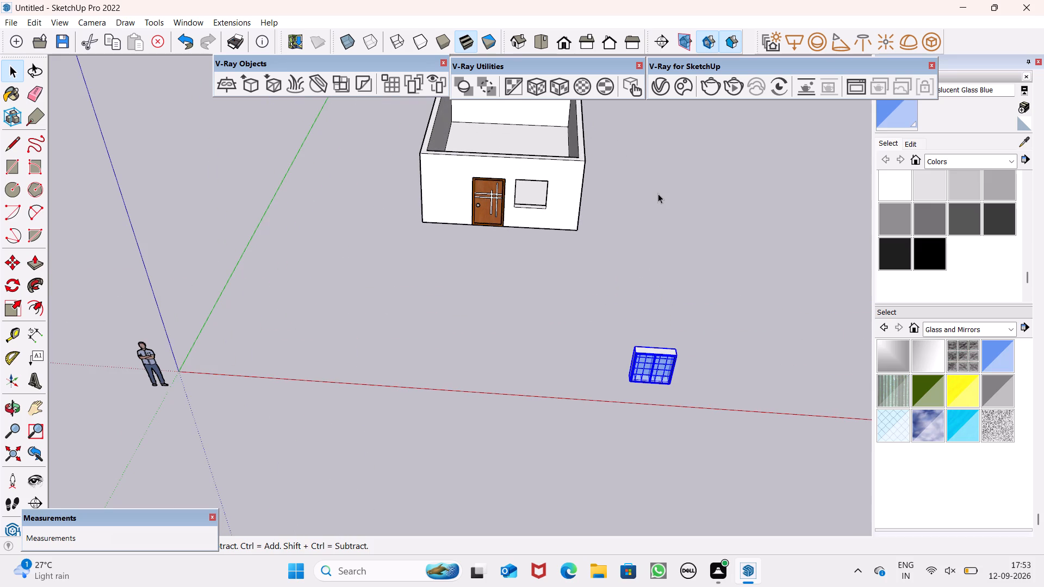
{"action": "key", "text": "m"}
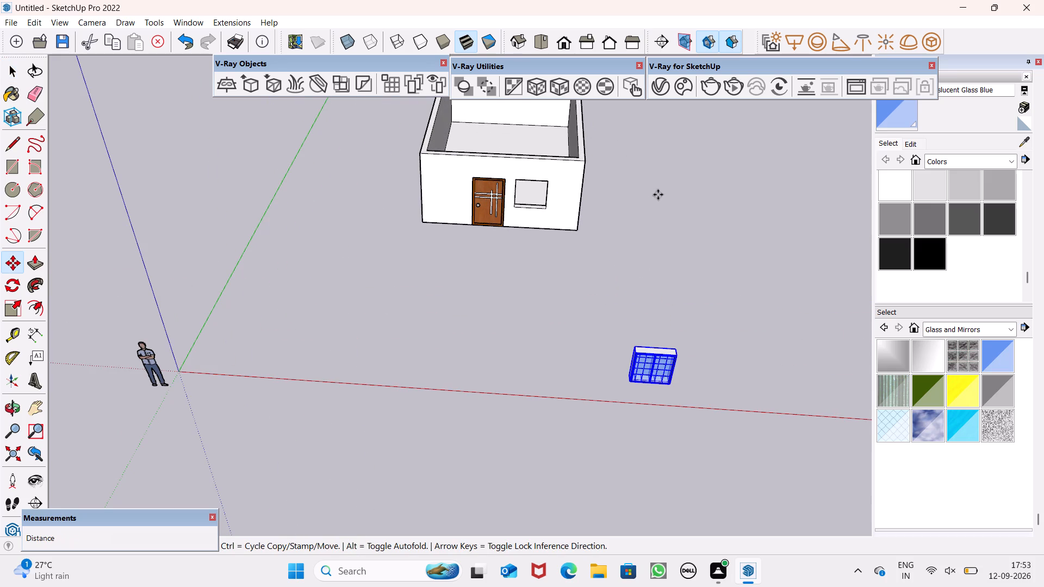
{"action": "key", "text": "Return"}
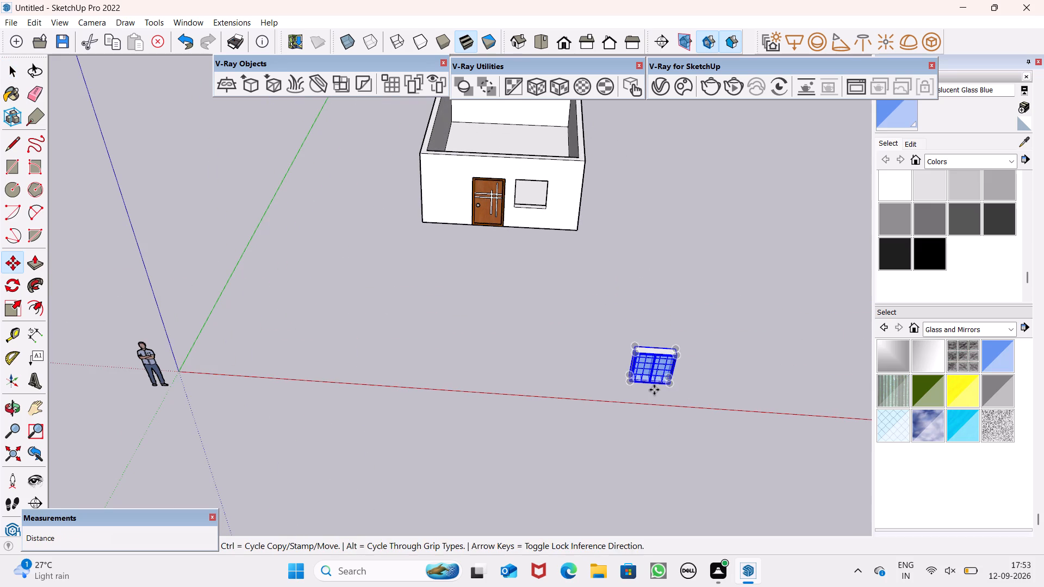
{"action": "left_click_drag", "start_coordinate": [668, 385], "coordinate": [532, 225]}
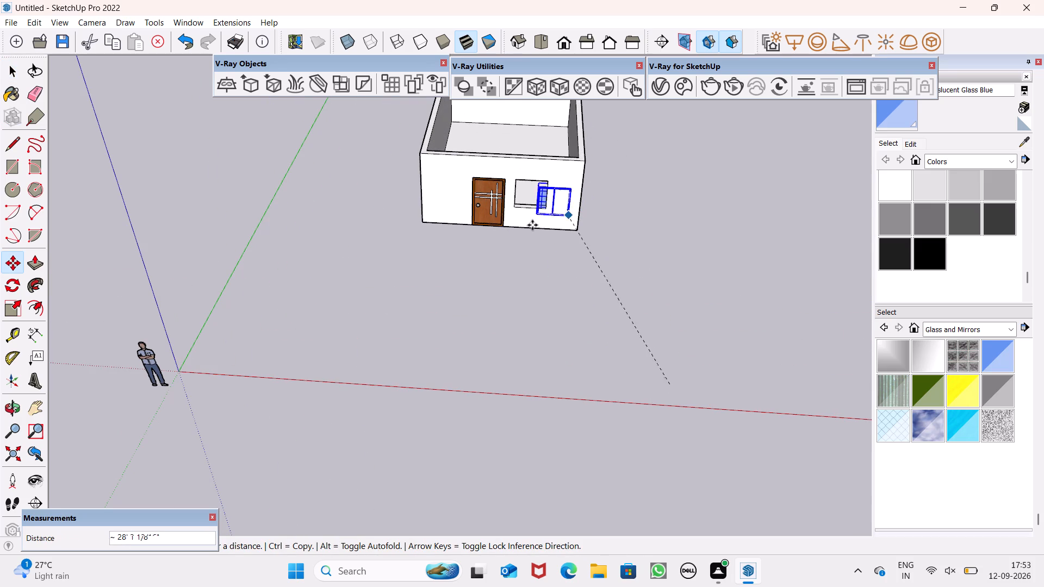
{"action": "left_click_drag", "start_coordinate": [532, 225], "coordinate": [548, 210]}
Move the window group by its bottom outer corner about 2 9/16" deeper into the wall opening.
{"action": "scroll", "coordinate": [546, 198], "scroll_direction": "up", "scroll_amount": 3}
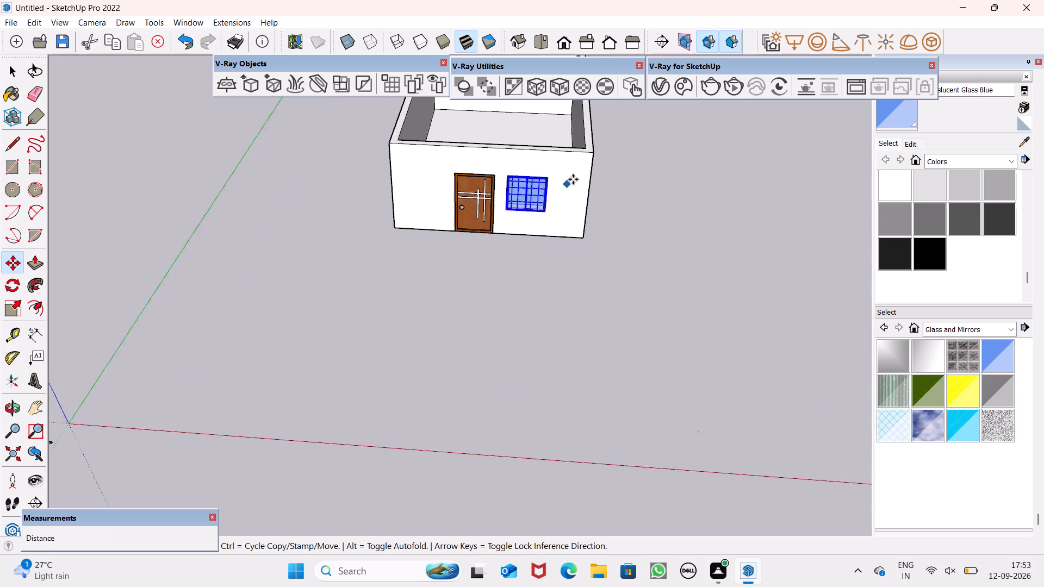
{"action": "scroll", "coordinate": [573, 179], "scroll_direction": "up", "scroll_amount": 5}
{"action": "scroll", "coordinate": [480, 223], "scroll_direction": "up", "scroll_amount": 15}
{"action": "scroll", "coordinate": [551, 273], "scroll_direction": "down", "scroll_amount": 5}
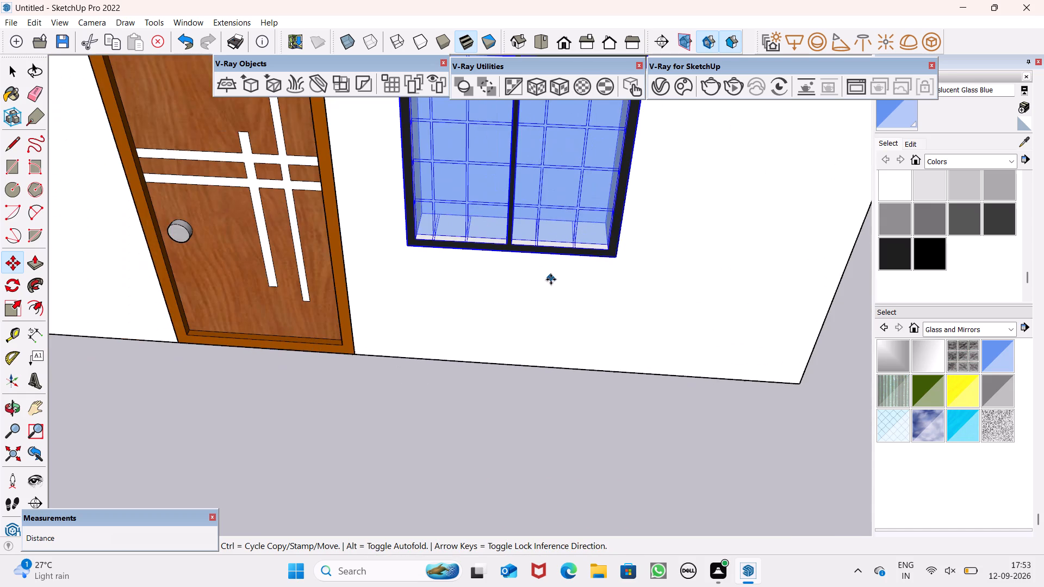
{"action": "scroll", "coordinate": [551, 249], "scroll_direction": "up", "scroll_amount": 6}
{"action": "scroll", "coordinate": [611, 238], "scroll_direction": "up", "scroll_amount": 7}
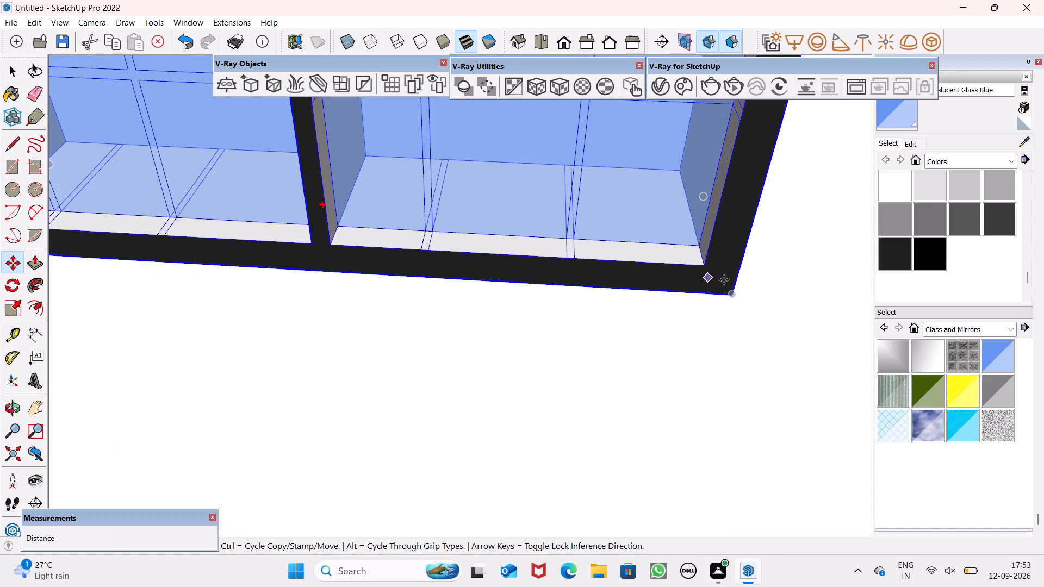
{"action": "left_click_drag", "start_coordinate": [731, 296], "coordinate": [711, 274]}
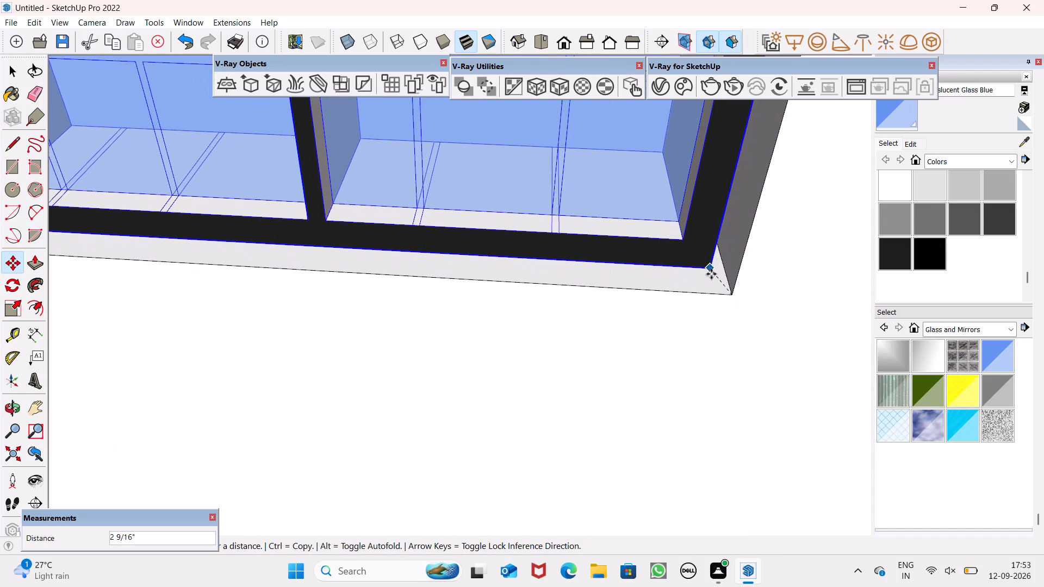
Move the window assembly so its lower outer frame corner meets the matching corner of the wall opening, and deselect it.
{"action": "left_click_drag", "start_coordinate": [711, 274], "coordinate": [733, 291]}
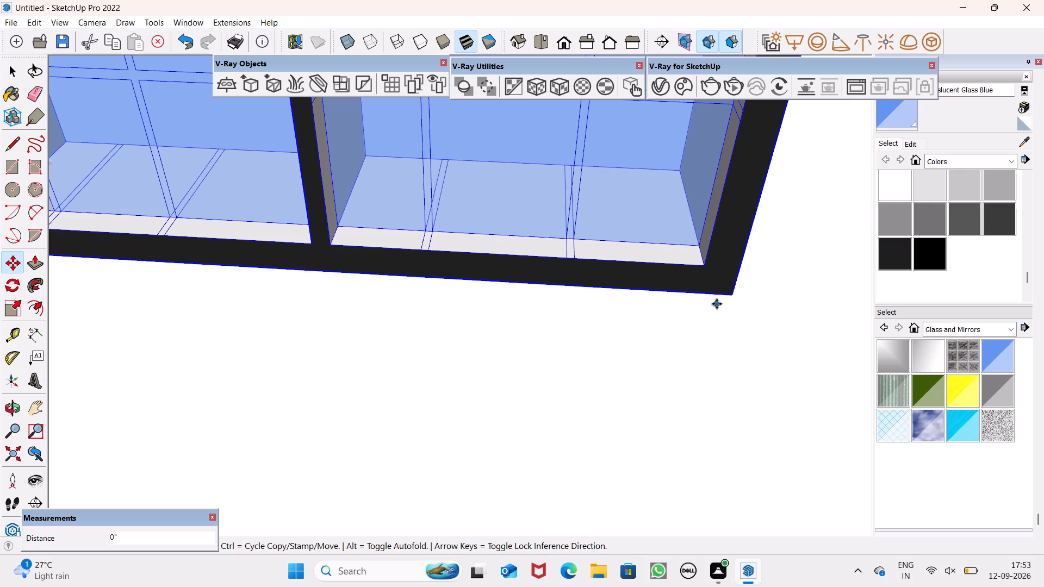
{"action": "key", "text": "Return"}
{"action": "key", "text": "space"}
{"action": "scroll", "coordinate": [751, 333], "scroll_direction": "down", "scroll_amount": 5}
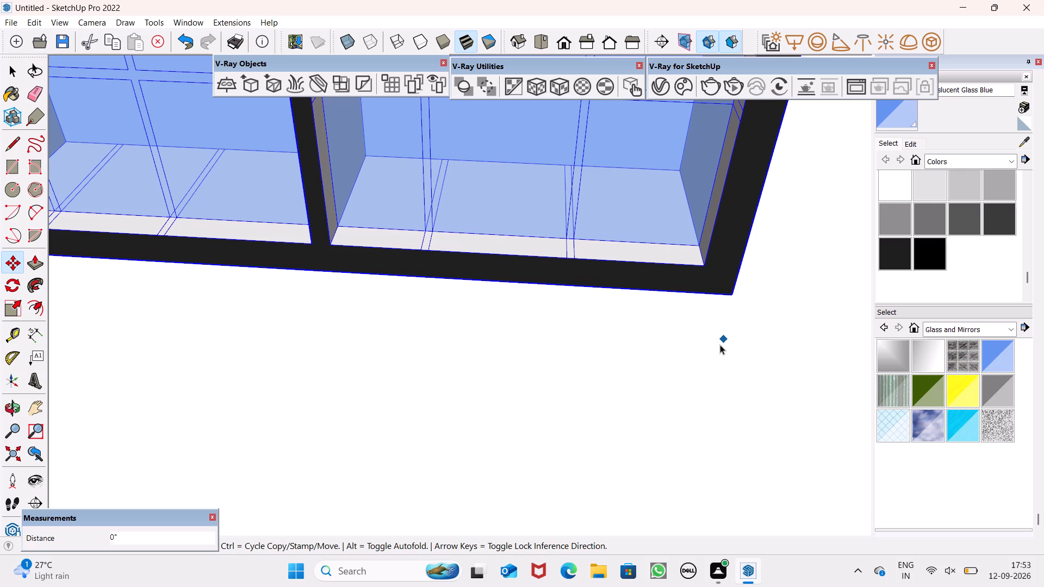
{"action": "scroll", "coordinate": [720, 345], "scroll_direction": "down", "scroll_amount": 3}
{"action": "scroll", "coordinate": [726, 230], "scroll_direction": "down", "scroll_amount": 16}
{"action": "left_click", "coordinate": [717, 357]}
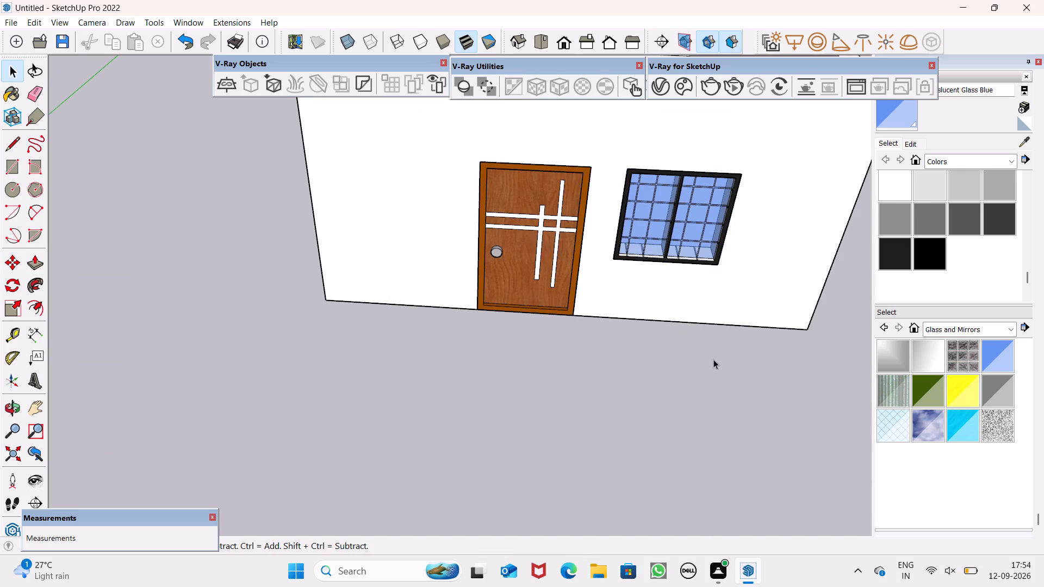
Paint the white inner sides of the window frame with the near-black color M08.
{"action": "scroll", "coordinate": [723, 259], "scroll_direction": "up", "scroll_amount": 13}
{"action": "scroll", "coordinate": [699, 260], "scroll_direction": "up", "scroll_amount": 8}
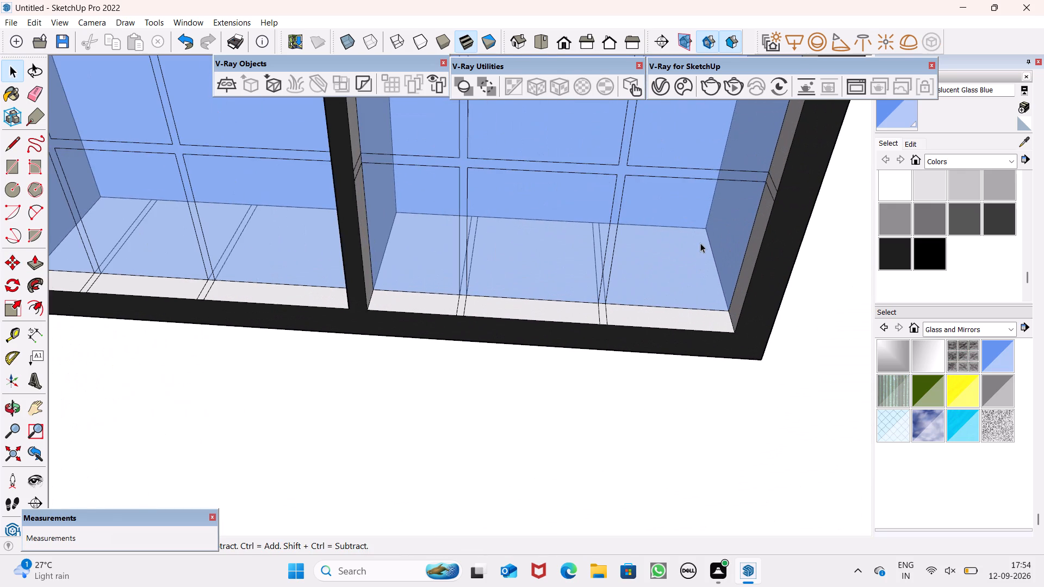
{"action": "scroll", "coordinate": [700, 243], "scroll_direction": "down", "scroll_amount": 14}
{"action": "scroll", "coordinate": [723, 252], "scroll_direction": "down", "scroll_amount": 8}
{"action": "middle_click_drag", "start_coordinate": [716, 278], "coordinate": [529, 339]}
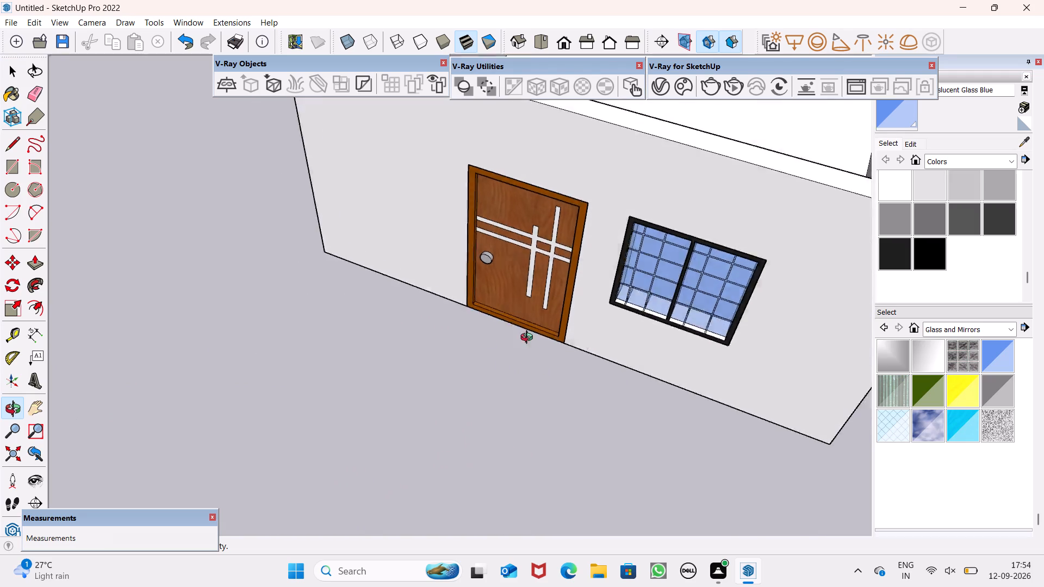
{"action": "middle_click_drag", "start_coordinate": [529, 339], "coordinate": [289, 303]}
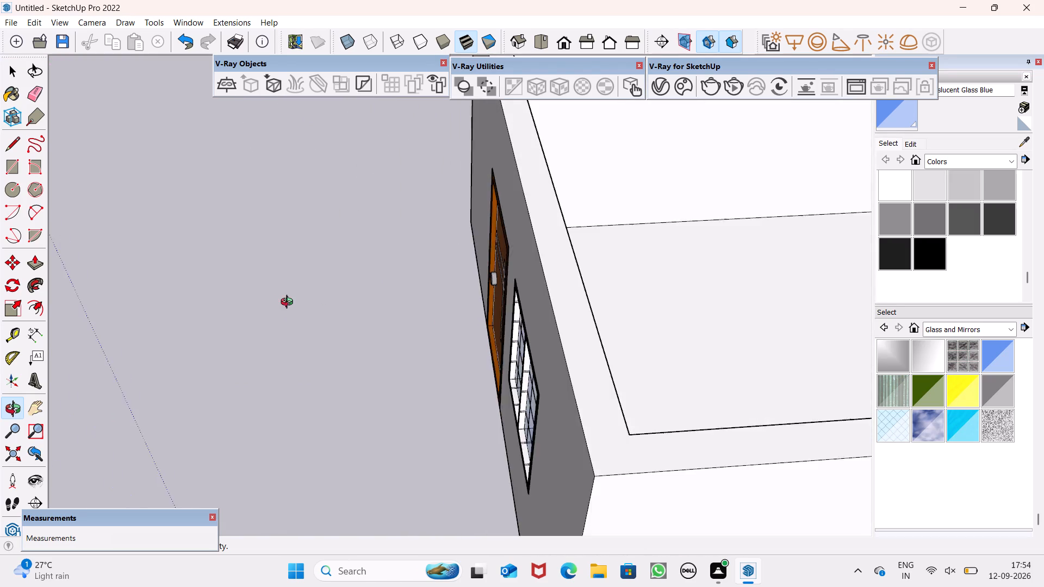
{"action": "middle_click_drag", "start_coordinate": [289, 303], "coordinate": [424, 313]}
{"action": "scroll", "coordinate": [780, 337], "scroll_direction": "up", "scroll_amount": 1}
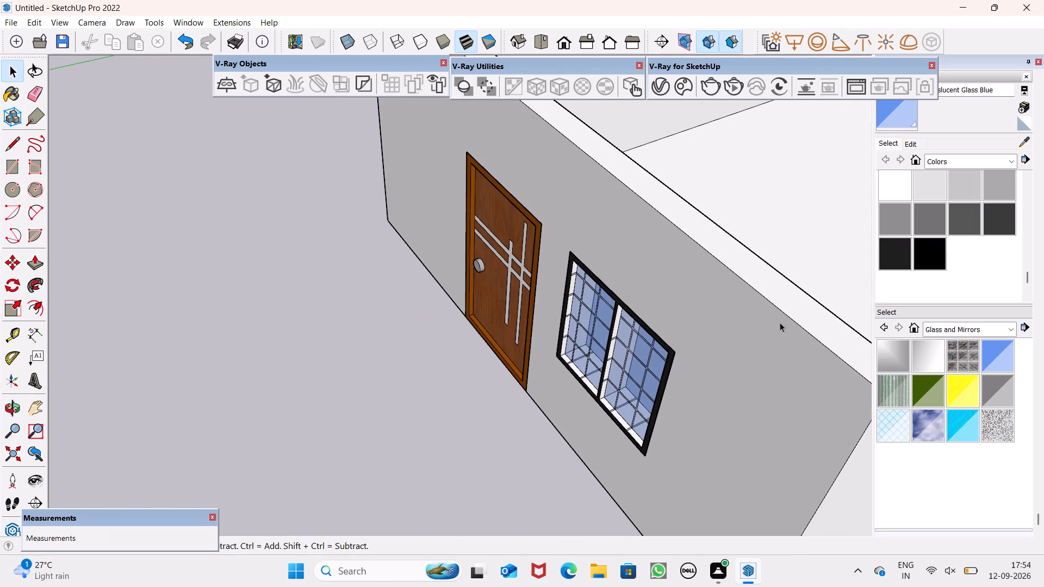
{"action": "scroll", "coordinate": [142, 586], "scroll_direction": "up", "scroll_amount": 5}
{"action": "scroll", "coordinate": [618, 477], "scroll_direction": "up", "scroll_amount": 5}
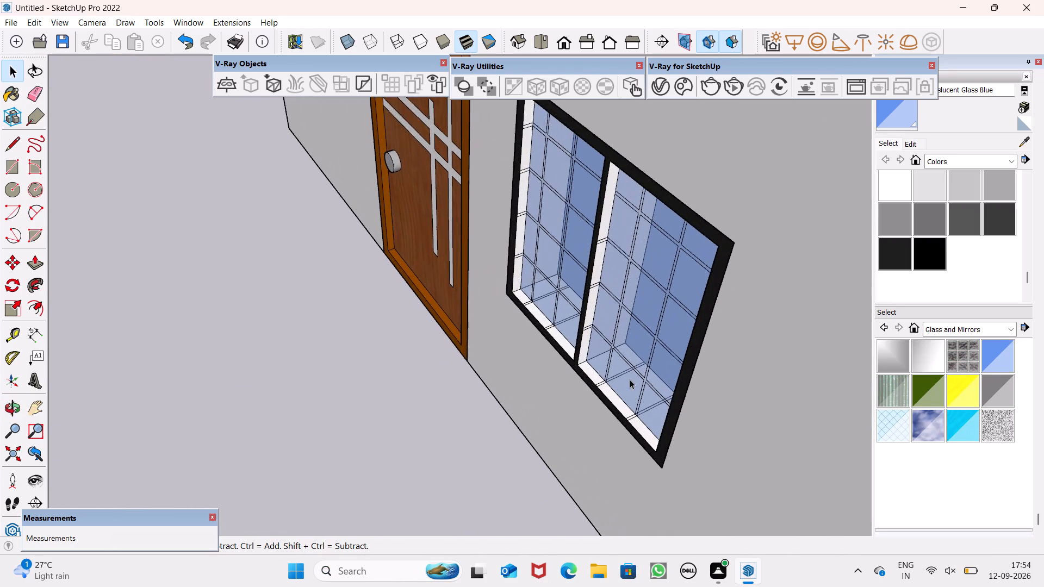
{"action": "scroll", "coordinate": [630, 379], "scroll_direction": "up", "scroll_amount": 2}
{"action": "left_click", "coordinate": [899, 257]}
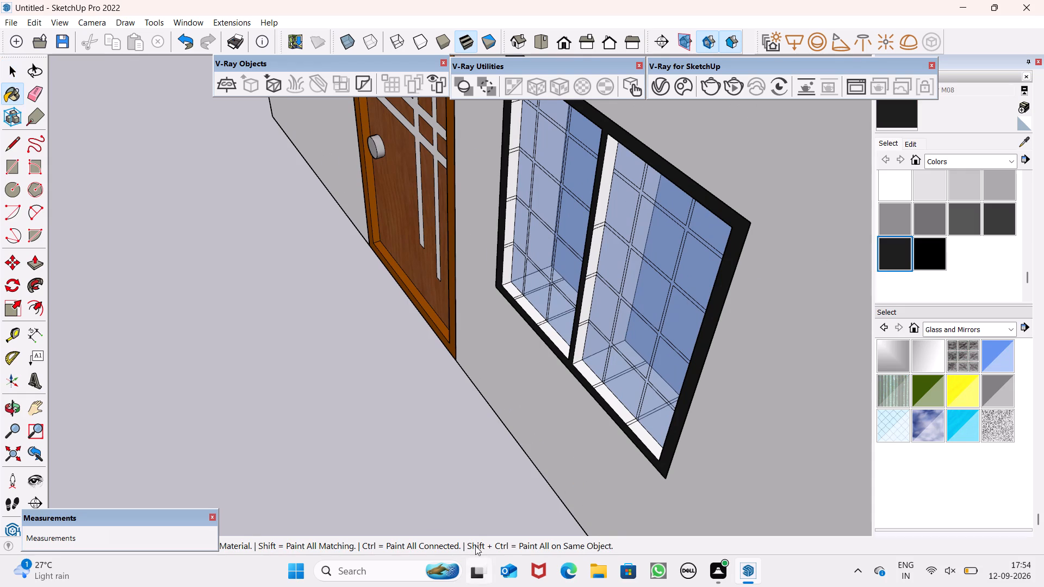
{"action": "scroll", "coordinate": [471, 538], "scroll_direction": "up", "scroll_amount": 7}
{"action": "scroll", "coordinate": [613, 258], "scroll_direction": "up", "scroll_amount": 6}
{"action": "left_click", "coordinate": [657, 248]}
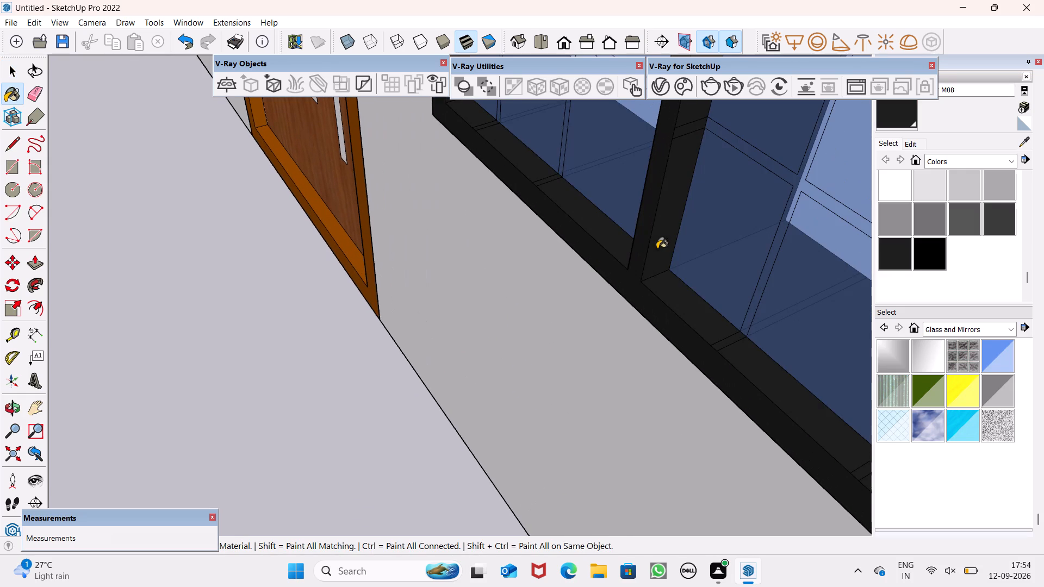
Examine the painted window, the door and the whole room from the front, below, above and inside.
{"action": "scroll", "coordinate": [637, 373], "scroll_direction": "down", "scroll_amount": 20}
{"action": "middle_click_drag", "start_coordinate": [671, 406], "coordinate": [813, 403]}
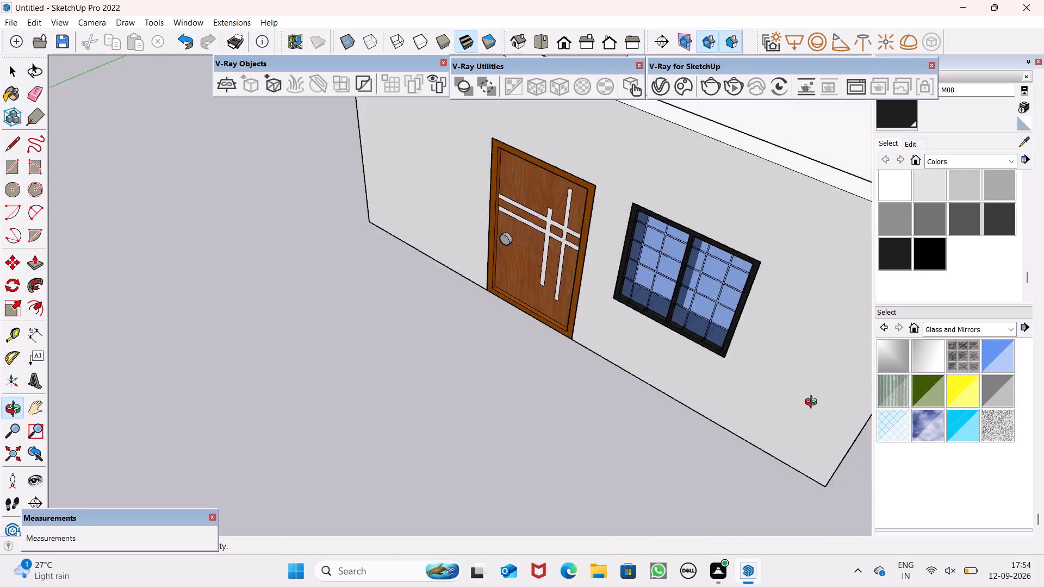
{"action": "middle_click_drag", "start_coordinate": [813, 403], "coordinate": [843, 67]}
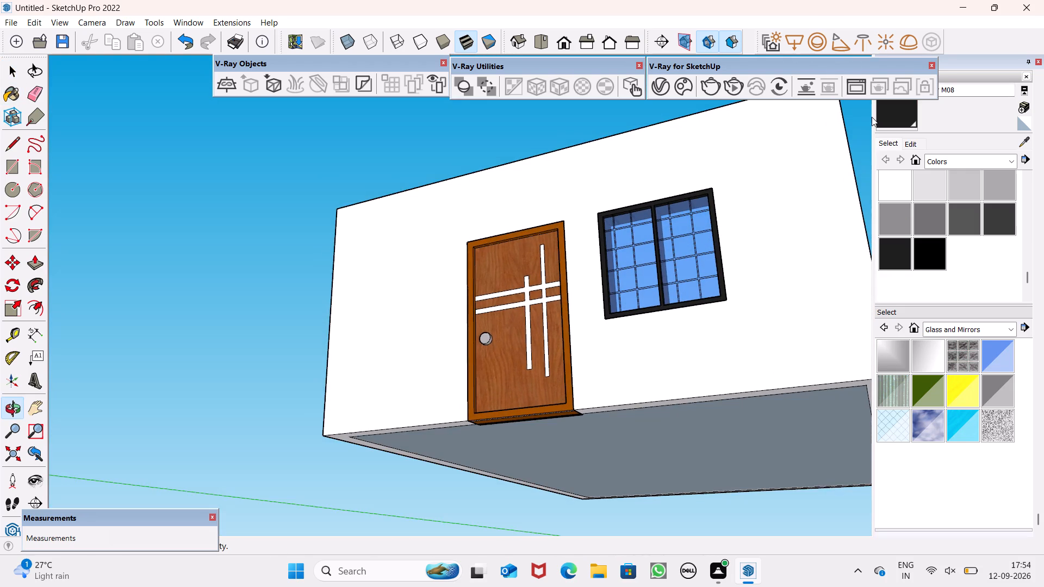
{"action": "scroll", "coordinate": [751, 252], "scroll_direction": "down", "scroll_amount": 14}
{"action": "middle_click_drag", "start_coordinate": [747, 267], "coordinate": [0, 538]}
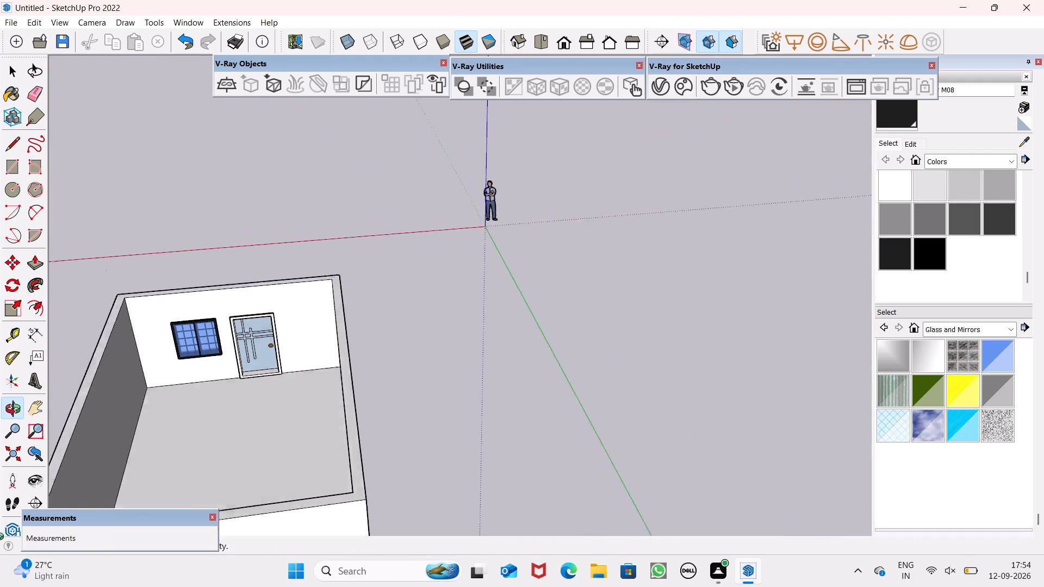
{"action": "middle_click_drag", "start_coordinate": [0, 538], "coordinate": [1042, 423]}
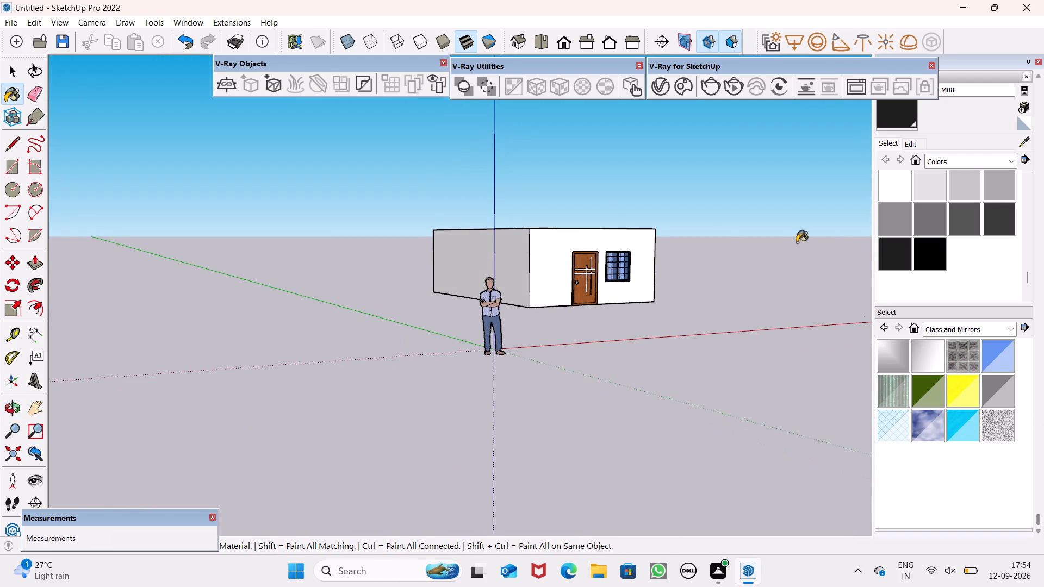
{"action": "scroll", "coordinate": [704, 258], "scroll_direction": "up", "scroll_amount": 6}
{"action": "scroll", "coordinate": [553, 285], "scroll_direction": "up", "scroll_amount": 7}
{"action": "scroll", "coordinate": [588, 227], "scroll_direction": "up", "scroll_amount": 5}
{"action": "scroll", "coordinate": [589, 227], "scroll_direction": "down", "scroll_amount": 1}
{"action": "scroll", "coordinate": [590, 227], "scroll_direction": "up", "scroll_amount": 2}
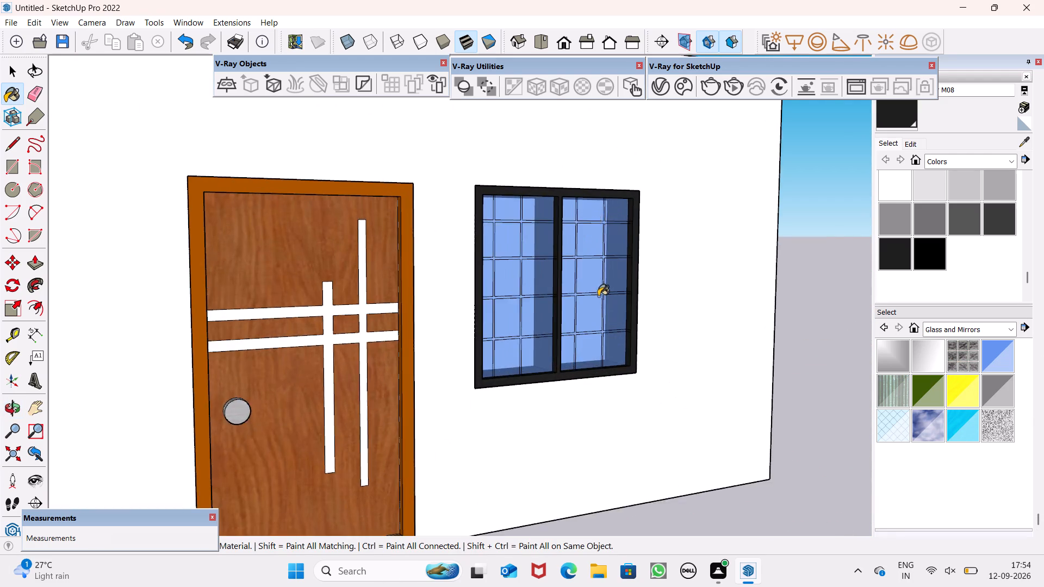
{"action": "scroll", "coordinate": [598, 302], "scroll_direction": "up", "scroll_amount": 8}
{"action": "scroll", "coordinate": [582, 430], "scroll_direction": "down", "scroll_amount": 6}
{"action": "middle_click_drag", "start_coordinate": [577, 433], "coordinate": [383, 585]}
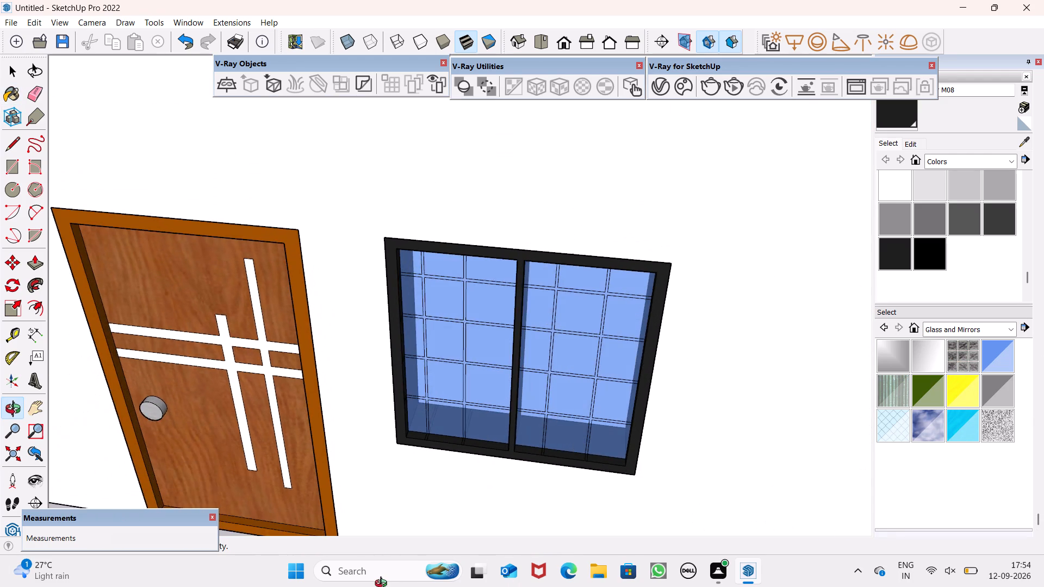
{"action": "middle_click_drag", "start_coordinate": [383, 585], "coordinate": [382, 571]}
{"action": "scroll", "coordinate": [462, 436], "scroll_direction": "up", "scroll_amount": 6}
{"action": "key", "text": "space"}
{"action": "key", "text": "space"}
{"action": "scroll", "coordinate": [513, 279], "scroll_direction": "down", "scroll_amount": 7}
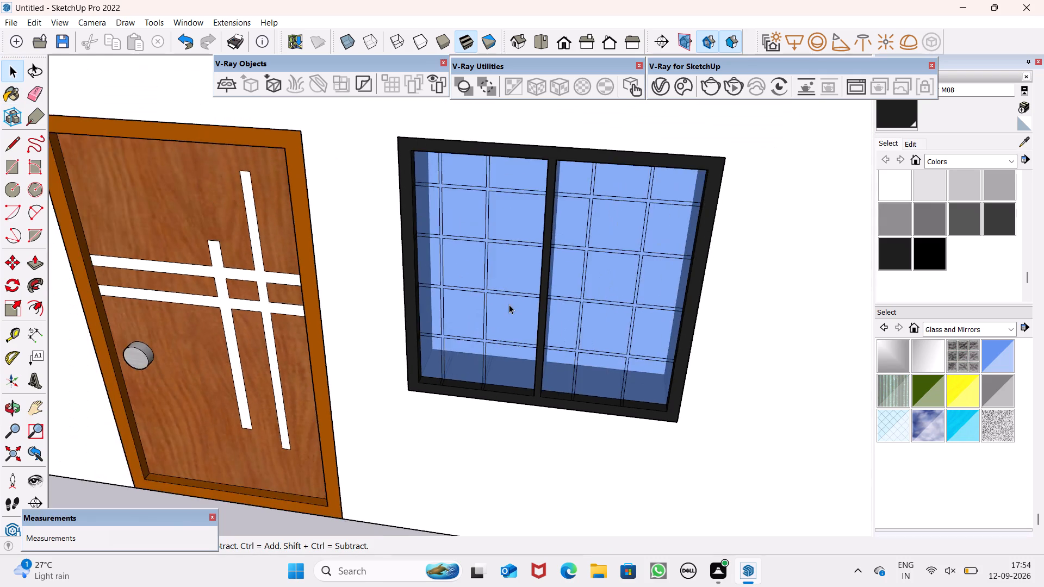
{"action": "scroll", "coordinate": [504, 321], "scroll_direction": "down", "scroll_amount": 5}
{"action": "middle_click_drag", "start_coordinate": [530, 373], "coordinate": [554, 226]}
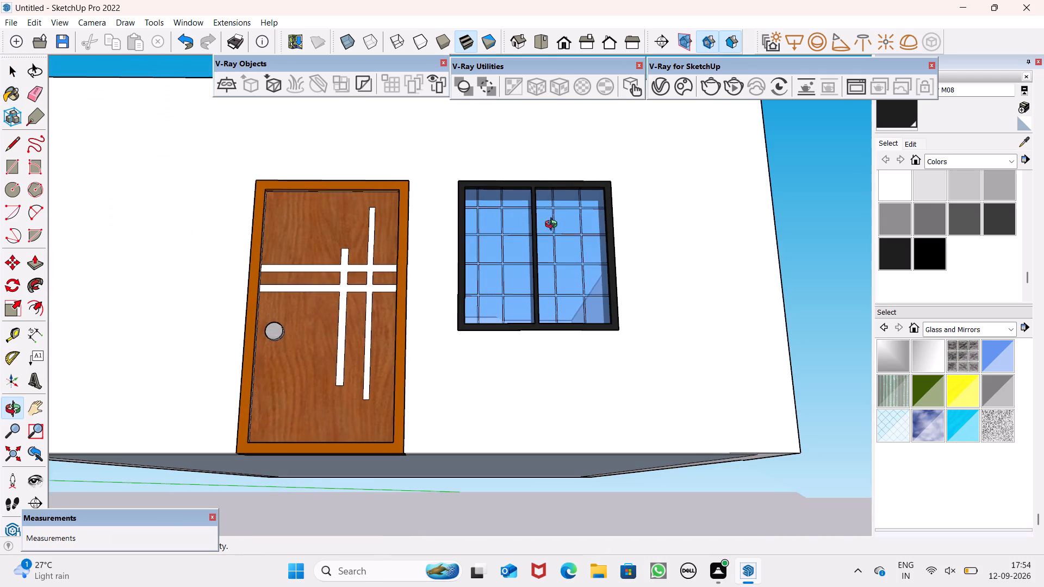
{"action": "middle_click_drag", "start_coordinate": [554, 226], "coordinate": [551, 353]}
{"action": "scroll", "coordinate": [587, 265], "scroll_direction": "down", "scroll_amount": 7}
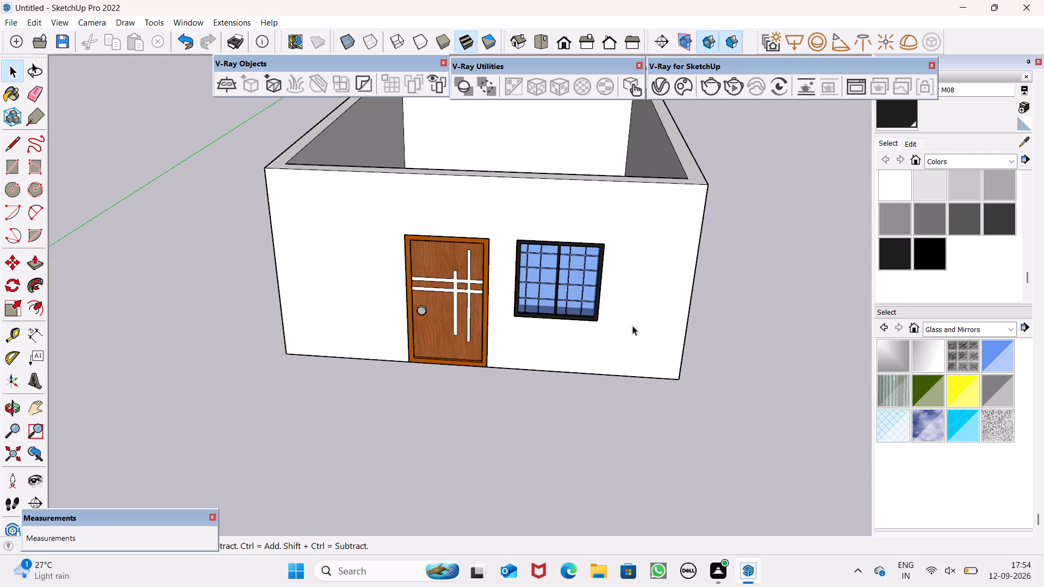
{"action": "scroll", "coordinate": [632, 335], "scroll_direction": "down", "scroll_amount": 5}
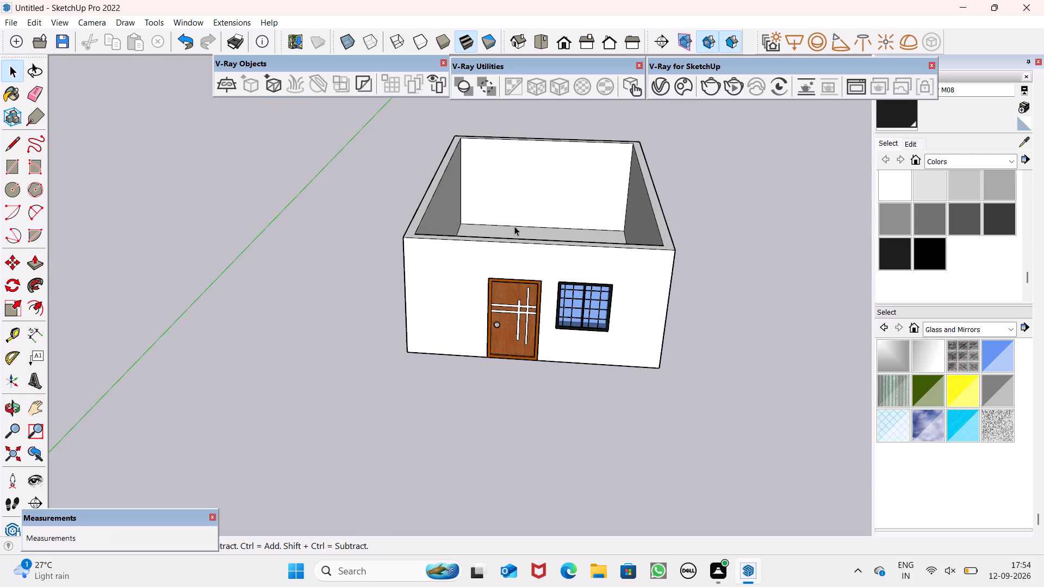
{"action": "middle_click_drag", "start_coordinate": [536, 362], "coordinate": [551, 288]}
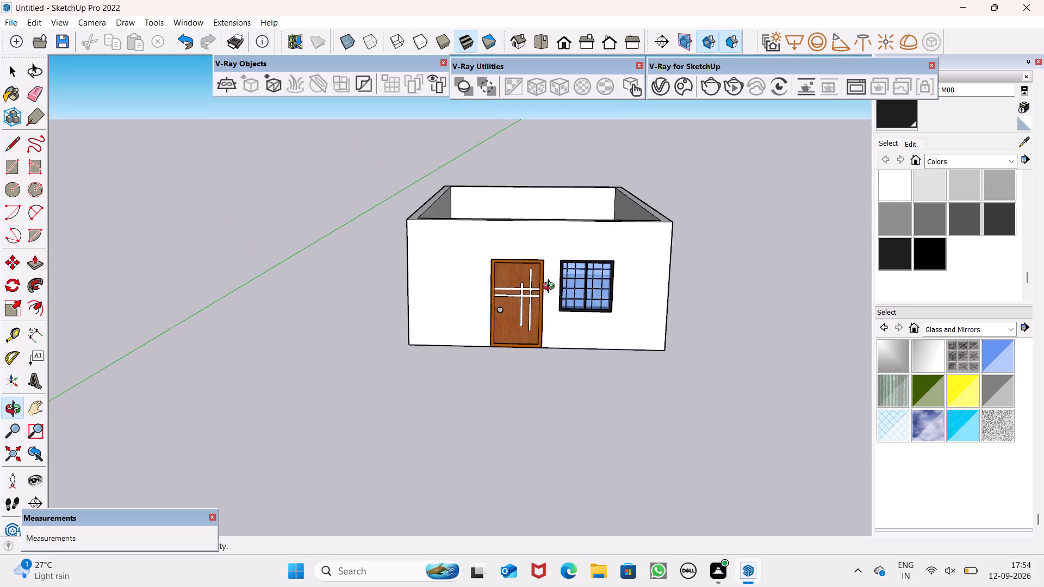
{"action": "middle_click_drag", "start_coordinate": [551, 288], "coordinate": [564, 258]}
{"action": "scroll", "coordinate": [504, 266], "scroll_direction": "up", "scroll_amount": 3}
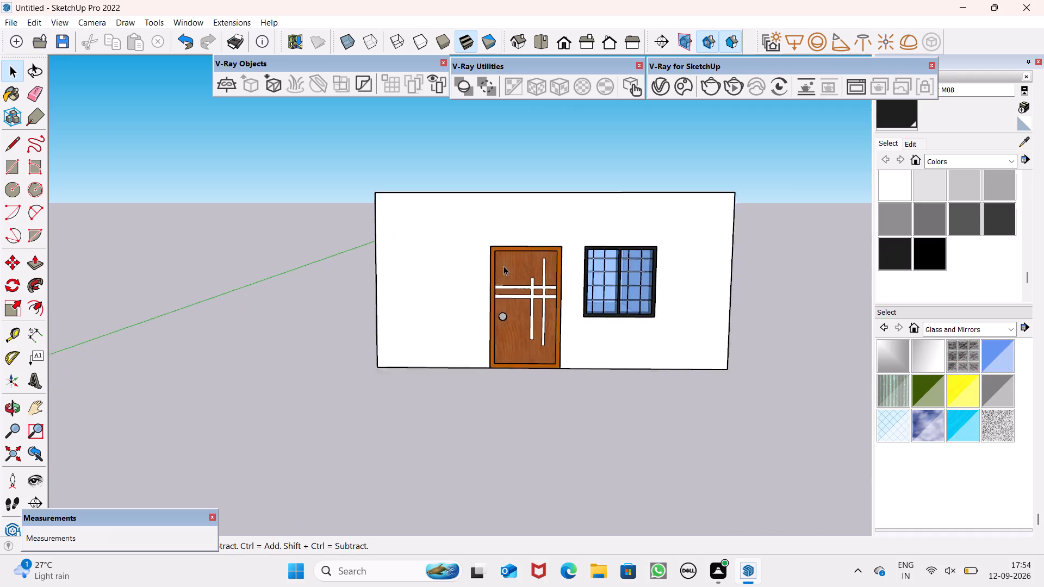
{"action": "scroll", "coordinate": [504, 266], "scroll_direction": "up", "scroll_amount": 2}
{"action": "scroll", "coordinate": [504, 256], "scroll_direction": "down", "scroll_amount": 7}
{"action": "middle_click_drag", "start_coordinate": [500, 289], "coordinate": [482, 509]}
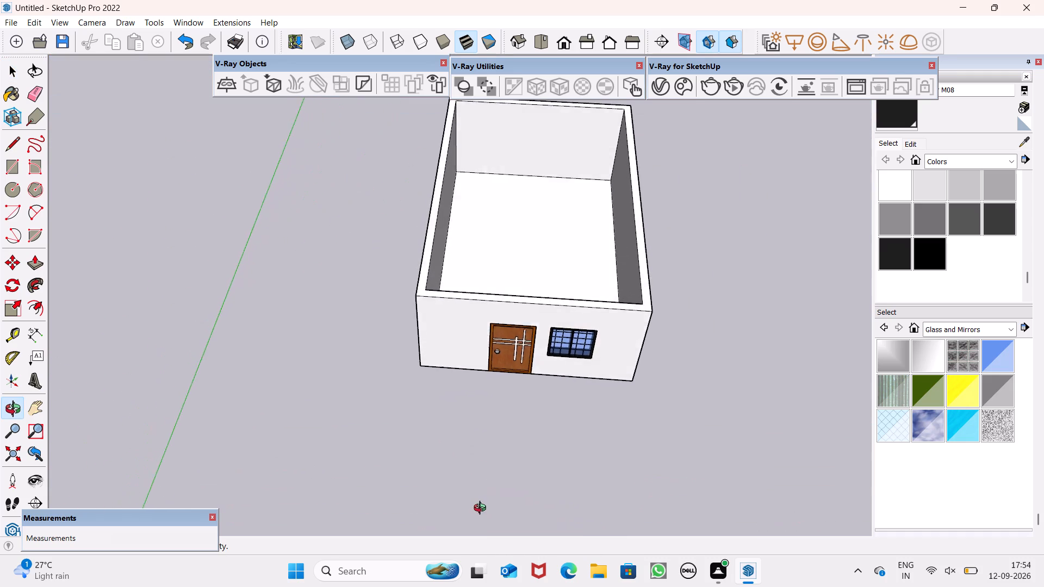
{"action": "middle_click_drag", "start_coordinate": [482, 509], "coordinate": [483, 489]}
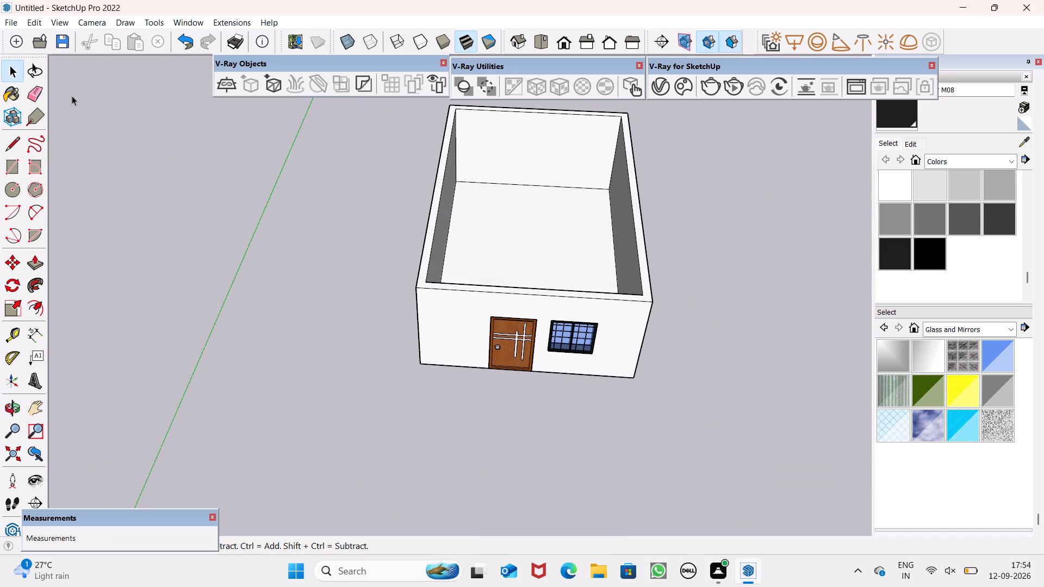
Draw a short line across the top face of each side wall, aligned with each other near the door-and-window wall.
{"action": "left_click", "coordinate": [13, 134]}
{"action": "scroll", "coordinate": [456, 232], "scroll_direction": "up", "scroll_amount": 6}
{"action": "middle_click_drag", "start_coordinate": [436, 239], "coordinate": [423, 354]}
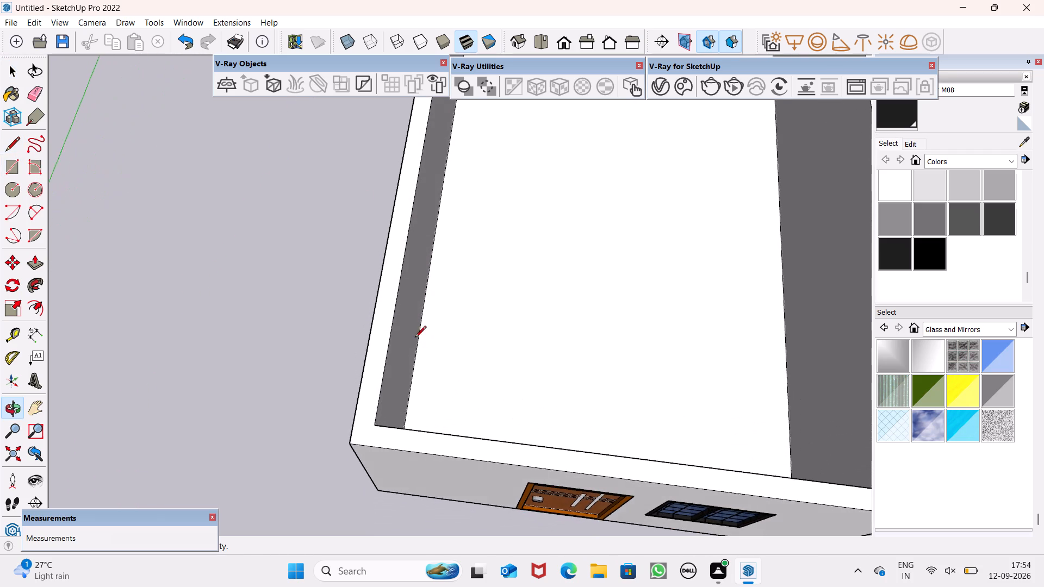
{"action": "left_click", "coordinate": [376, 280]}
{"action": "left_click", "coordinate": [400, 290]}
{"action": "scroll", "coordinate": [361, 280], "scroll_direction": "down", "scroll_amount": 4}
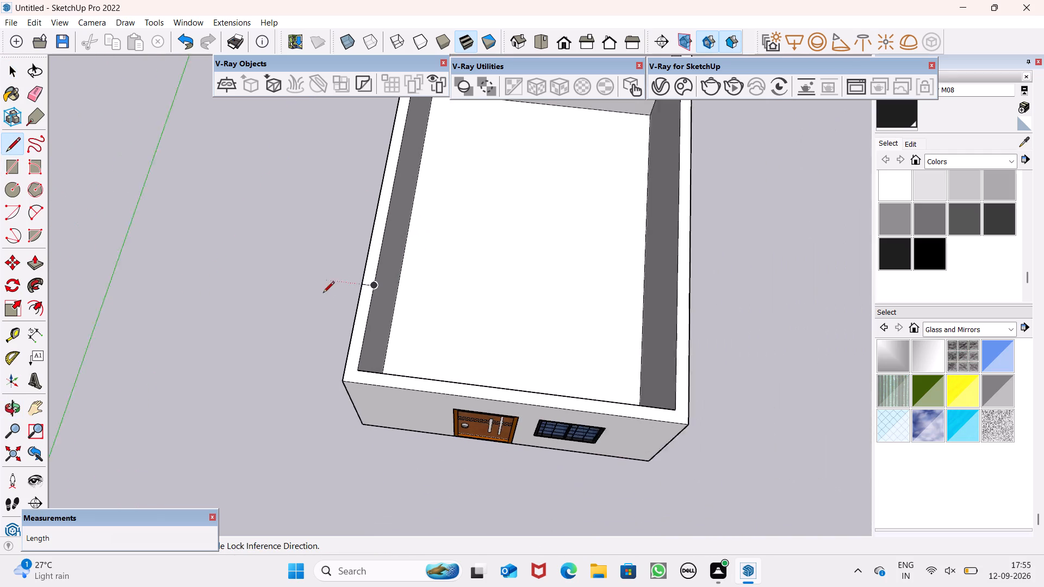
{"action": "scroll", "coordinate": [323, 293], "scroll_direction": "down", "scroll_amount": 2}
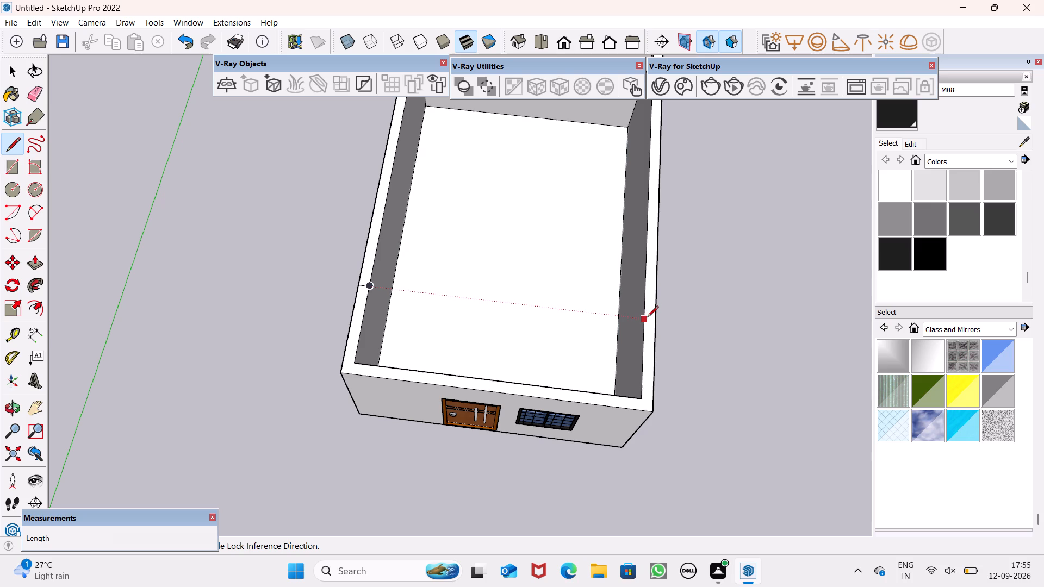
{"action": "left_click", "coordinate": [647, 318]}
{"action": "left_click", "coordinate": [658, 319]}
{"action": "key", "text": "space"}
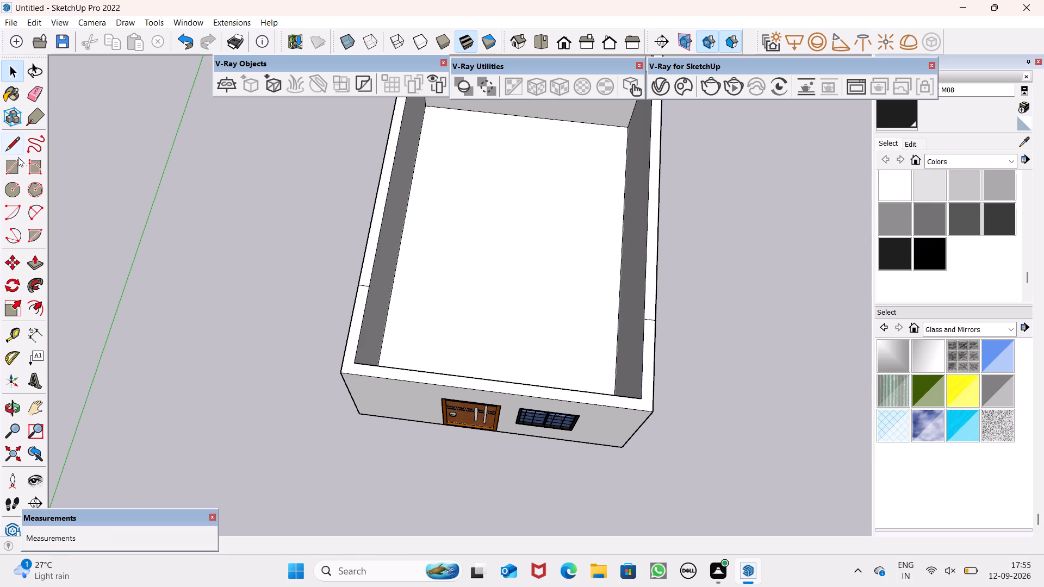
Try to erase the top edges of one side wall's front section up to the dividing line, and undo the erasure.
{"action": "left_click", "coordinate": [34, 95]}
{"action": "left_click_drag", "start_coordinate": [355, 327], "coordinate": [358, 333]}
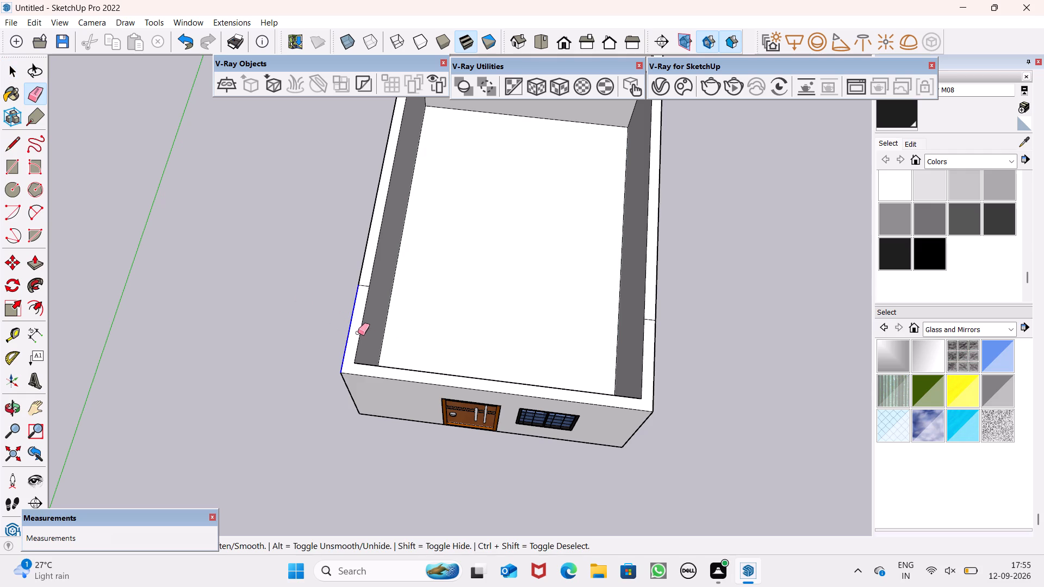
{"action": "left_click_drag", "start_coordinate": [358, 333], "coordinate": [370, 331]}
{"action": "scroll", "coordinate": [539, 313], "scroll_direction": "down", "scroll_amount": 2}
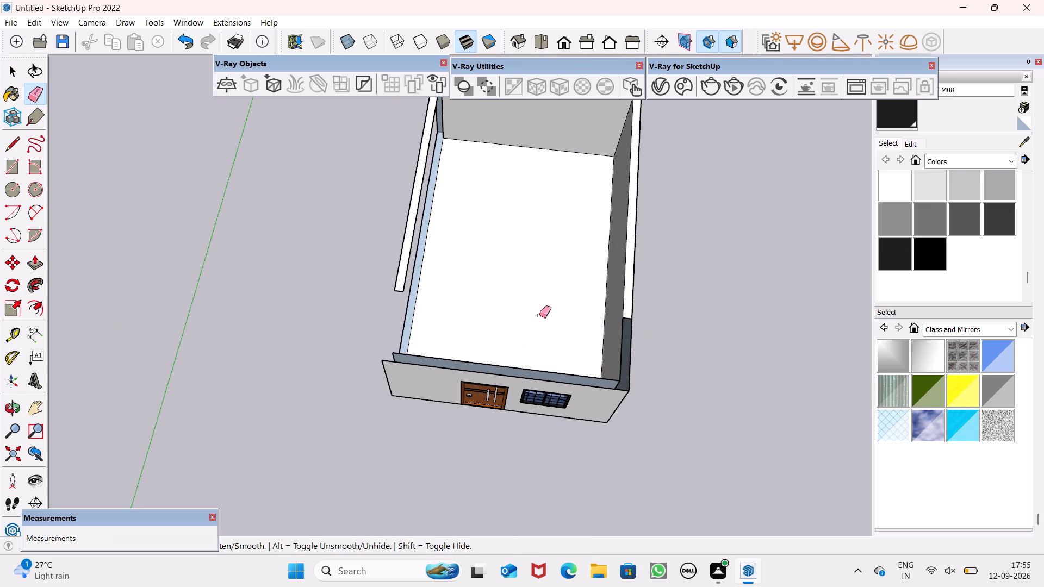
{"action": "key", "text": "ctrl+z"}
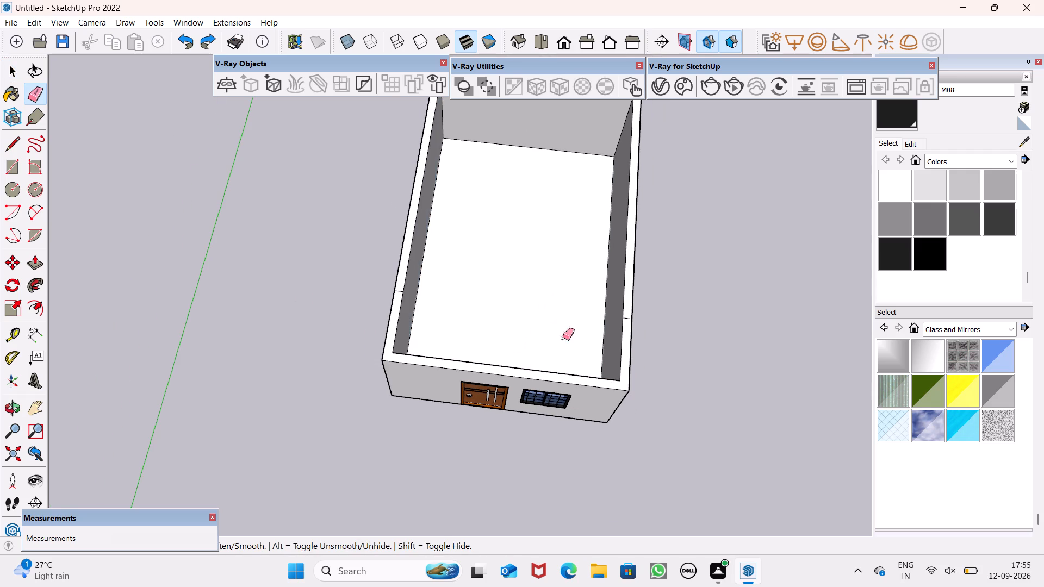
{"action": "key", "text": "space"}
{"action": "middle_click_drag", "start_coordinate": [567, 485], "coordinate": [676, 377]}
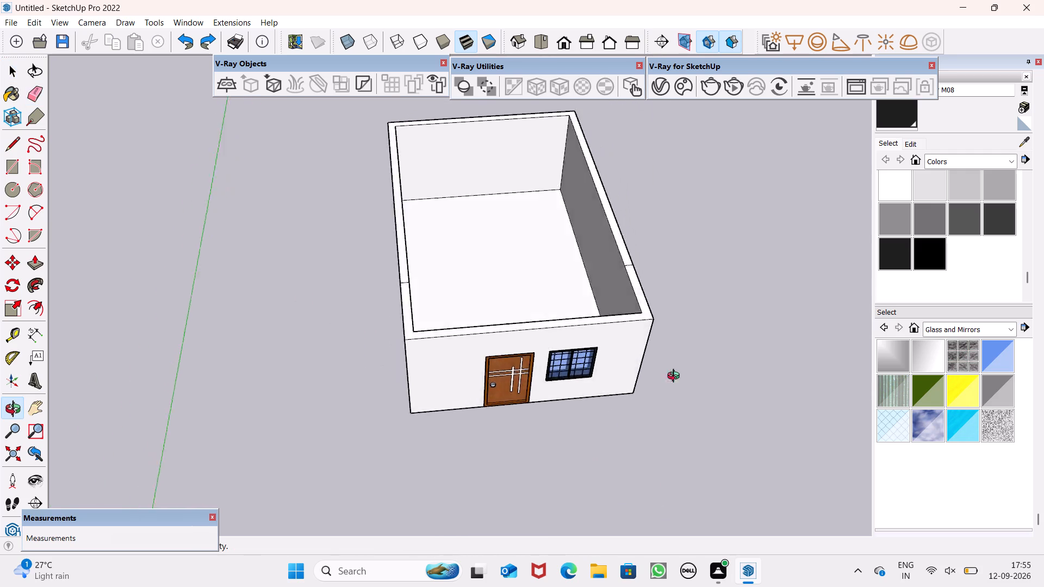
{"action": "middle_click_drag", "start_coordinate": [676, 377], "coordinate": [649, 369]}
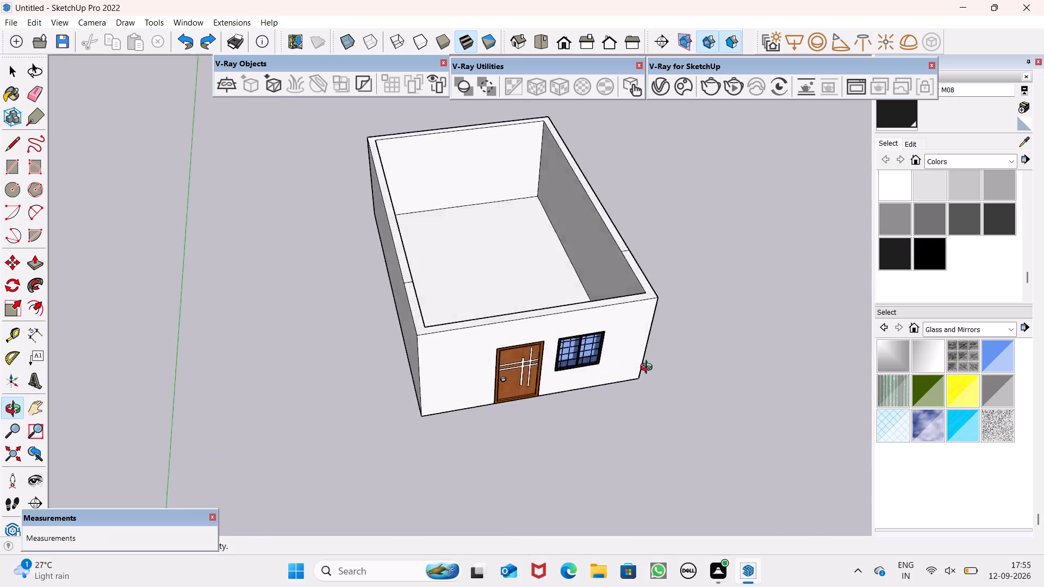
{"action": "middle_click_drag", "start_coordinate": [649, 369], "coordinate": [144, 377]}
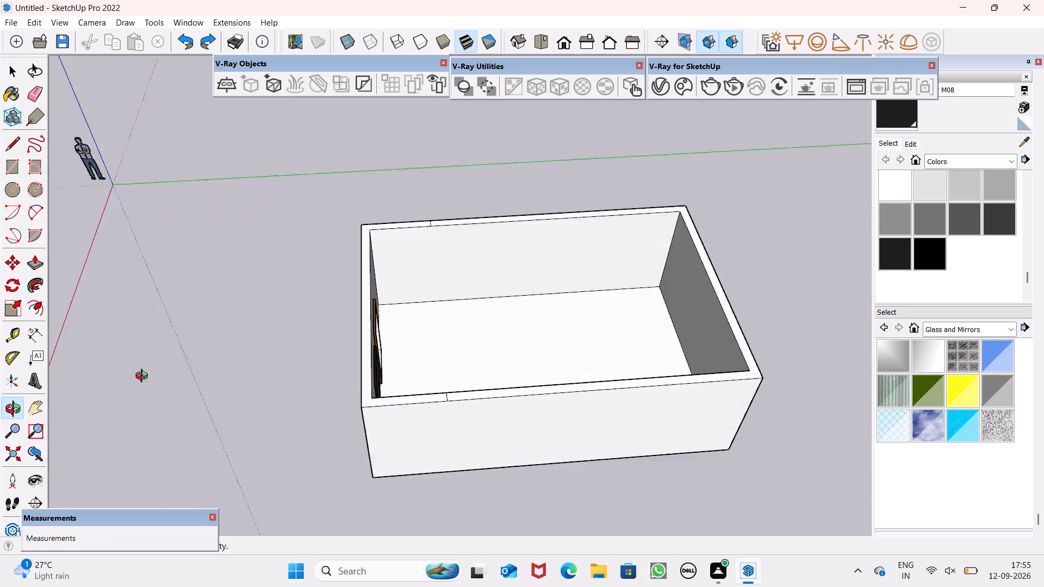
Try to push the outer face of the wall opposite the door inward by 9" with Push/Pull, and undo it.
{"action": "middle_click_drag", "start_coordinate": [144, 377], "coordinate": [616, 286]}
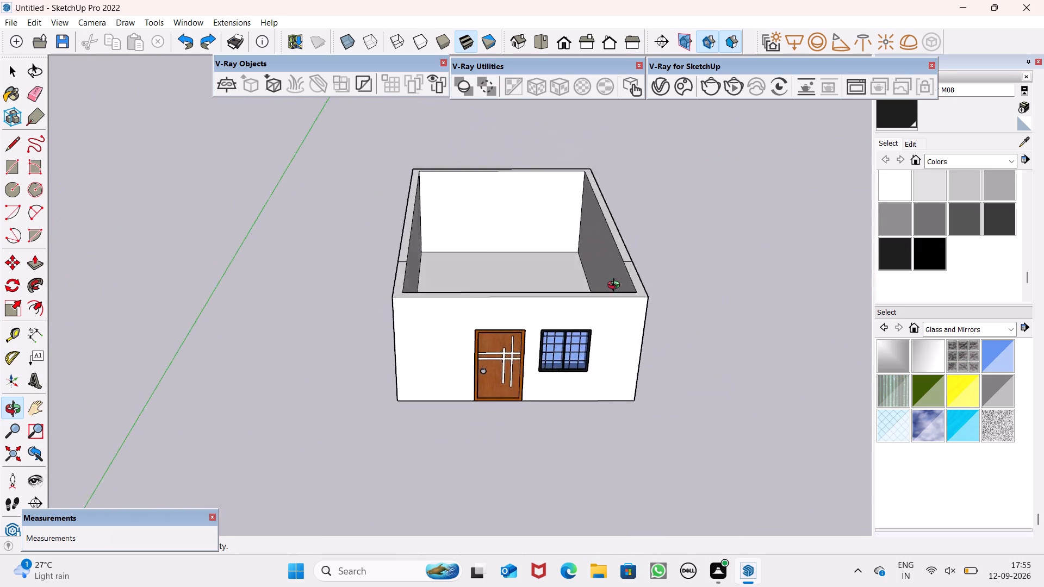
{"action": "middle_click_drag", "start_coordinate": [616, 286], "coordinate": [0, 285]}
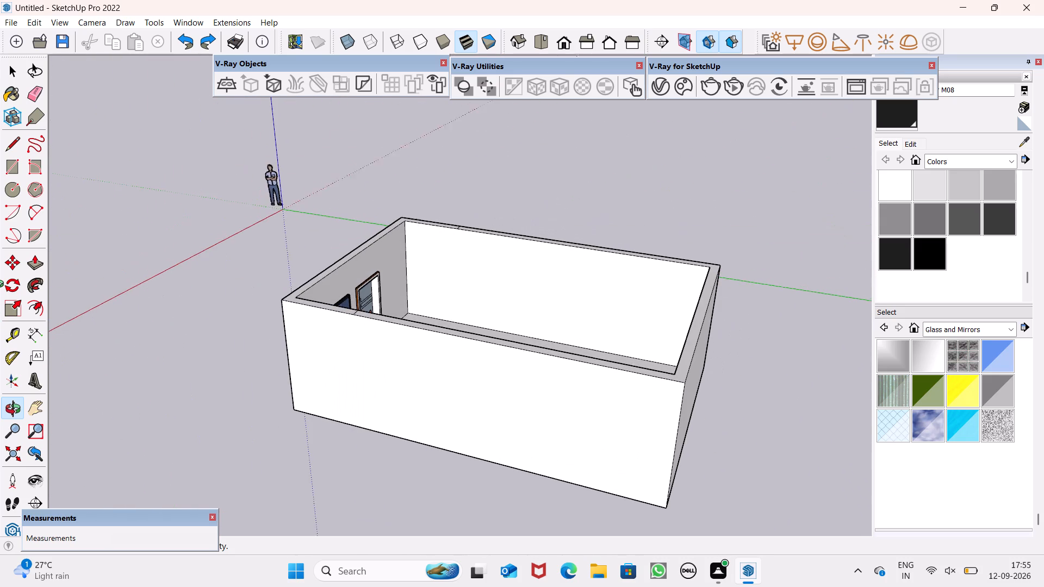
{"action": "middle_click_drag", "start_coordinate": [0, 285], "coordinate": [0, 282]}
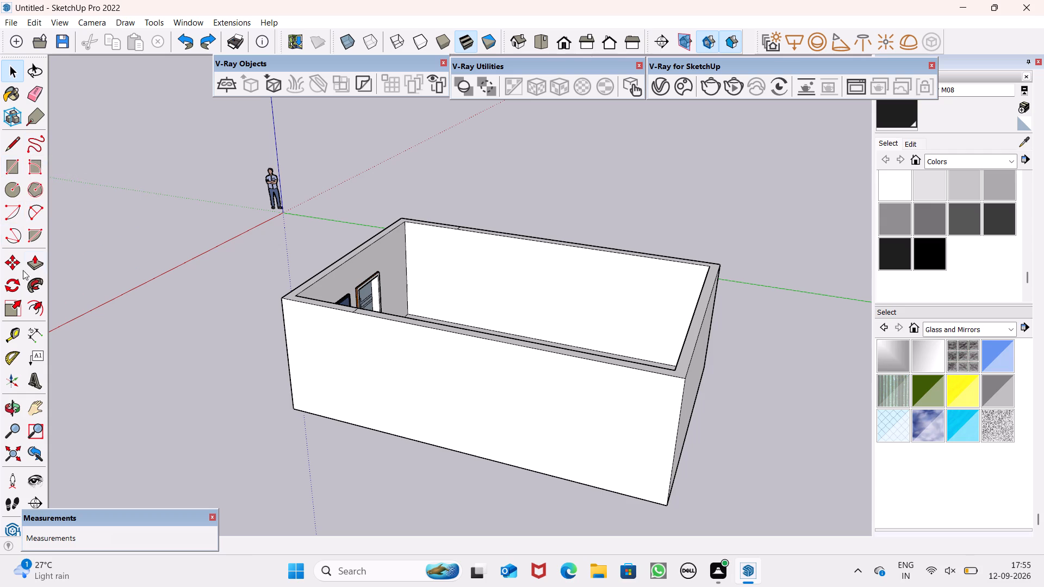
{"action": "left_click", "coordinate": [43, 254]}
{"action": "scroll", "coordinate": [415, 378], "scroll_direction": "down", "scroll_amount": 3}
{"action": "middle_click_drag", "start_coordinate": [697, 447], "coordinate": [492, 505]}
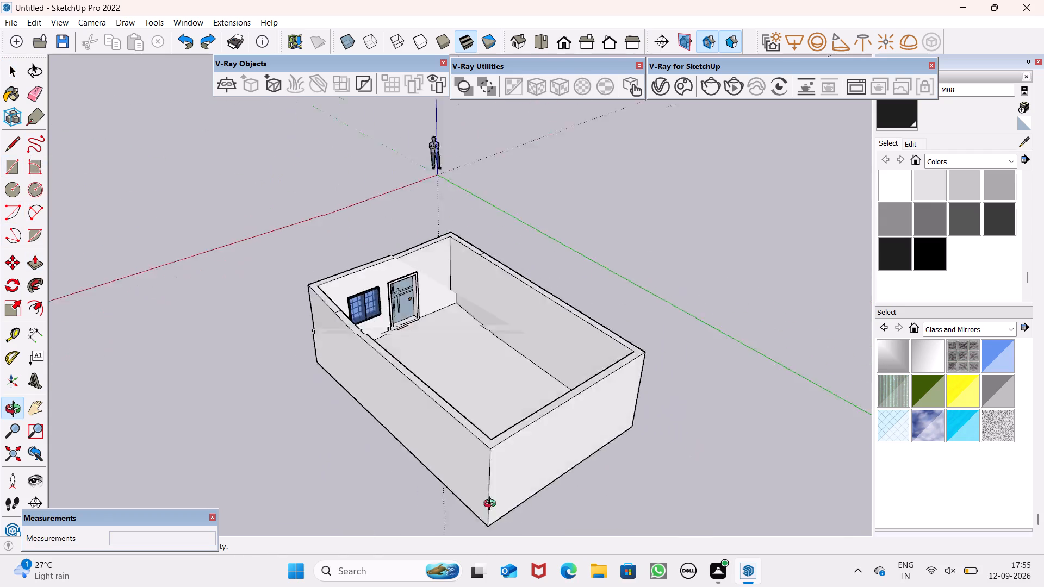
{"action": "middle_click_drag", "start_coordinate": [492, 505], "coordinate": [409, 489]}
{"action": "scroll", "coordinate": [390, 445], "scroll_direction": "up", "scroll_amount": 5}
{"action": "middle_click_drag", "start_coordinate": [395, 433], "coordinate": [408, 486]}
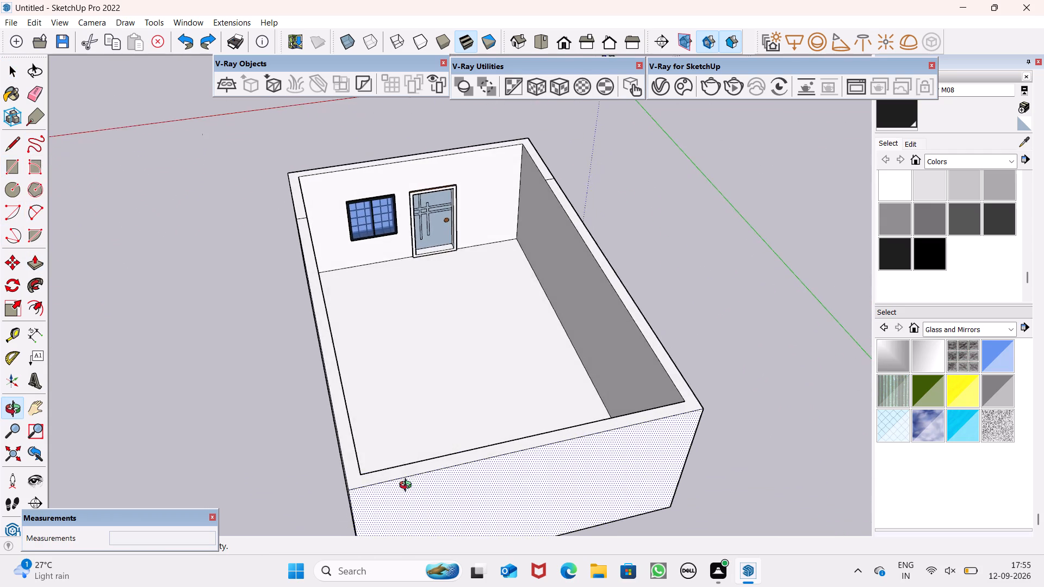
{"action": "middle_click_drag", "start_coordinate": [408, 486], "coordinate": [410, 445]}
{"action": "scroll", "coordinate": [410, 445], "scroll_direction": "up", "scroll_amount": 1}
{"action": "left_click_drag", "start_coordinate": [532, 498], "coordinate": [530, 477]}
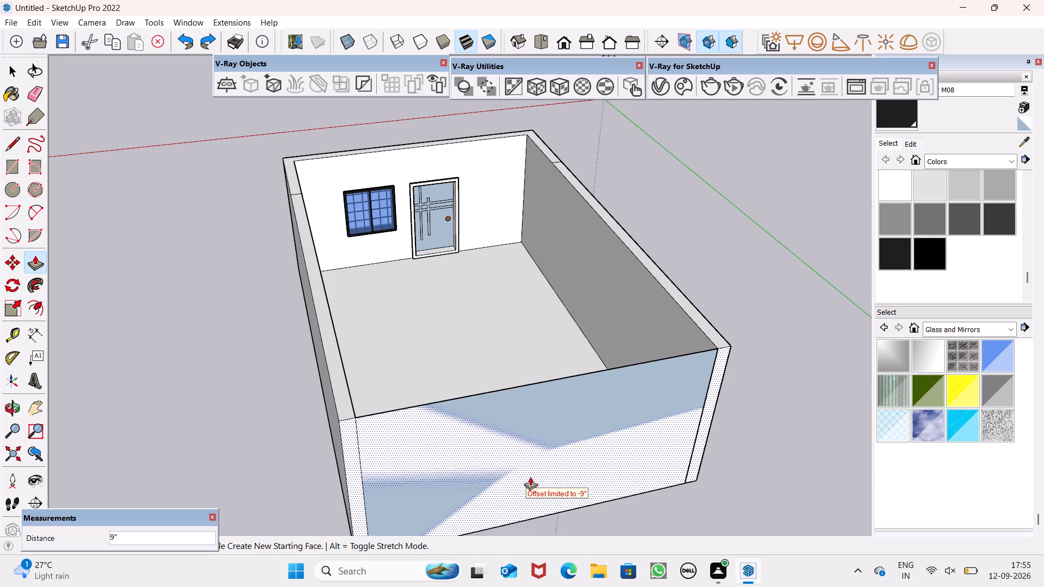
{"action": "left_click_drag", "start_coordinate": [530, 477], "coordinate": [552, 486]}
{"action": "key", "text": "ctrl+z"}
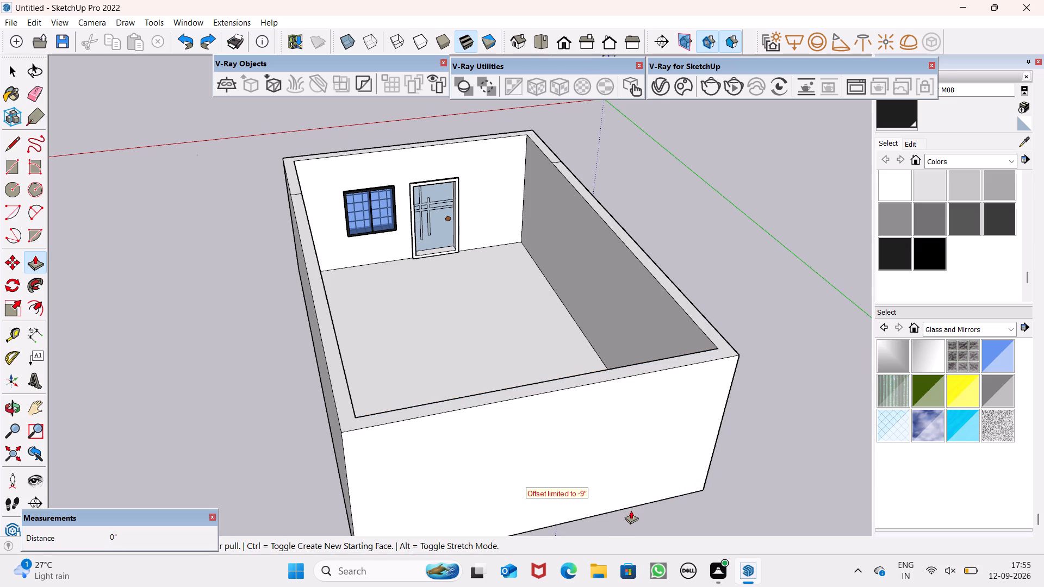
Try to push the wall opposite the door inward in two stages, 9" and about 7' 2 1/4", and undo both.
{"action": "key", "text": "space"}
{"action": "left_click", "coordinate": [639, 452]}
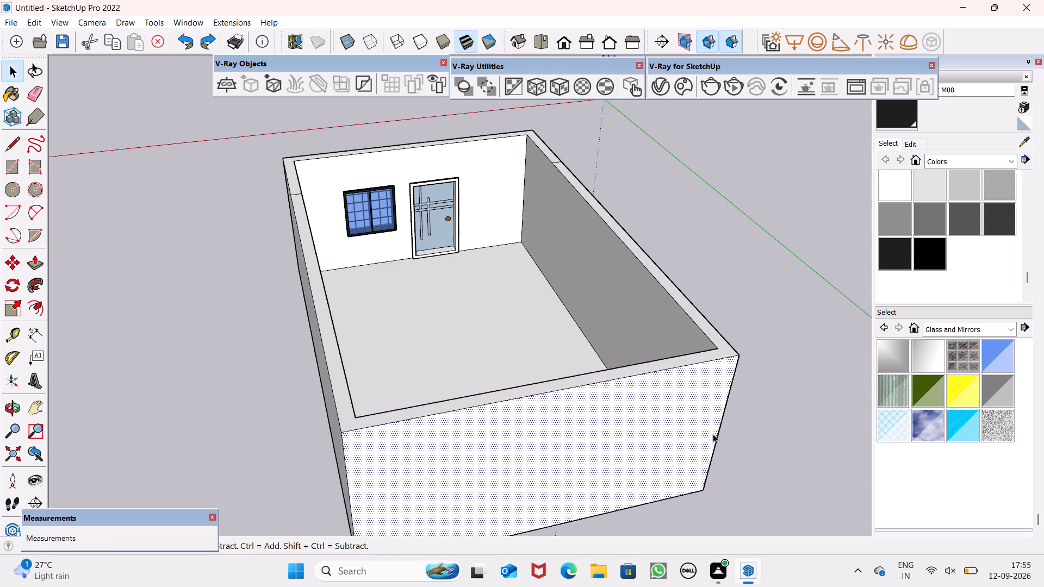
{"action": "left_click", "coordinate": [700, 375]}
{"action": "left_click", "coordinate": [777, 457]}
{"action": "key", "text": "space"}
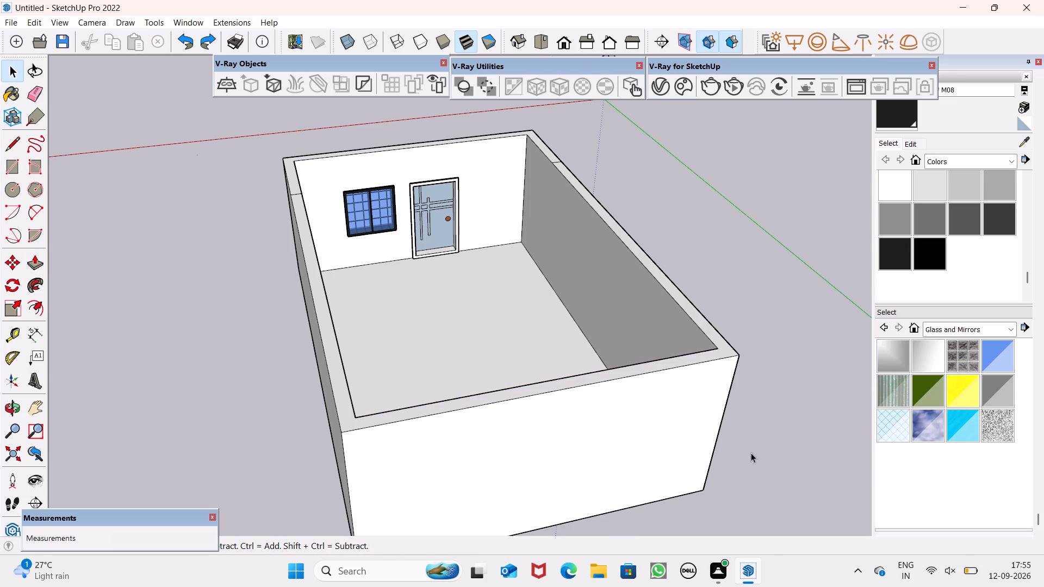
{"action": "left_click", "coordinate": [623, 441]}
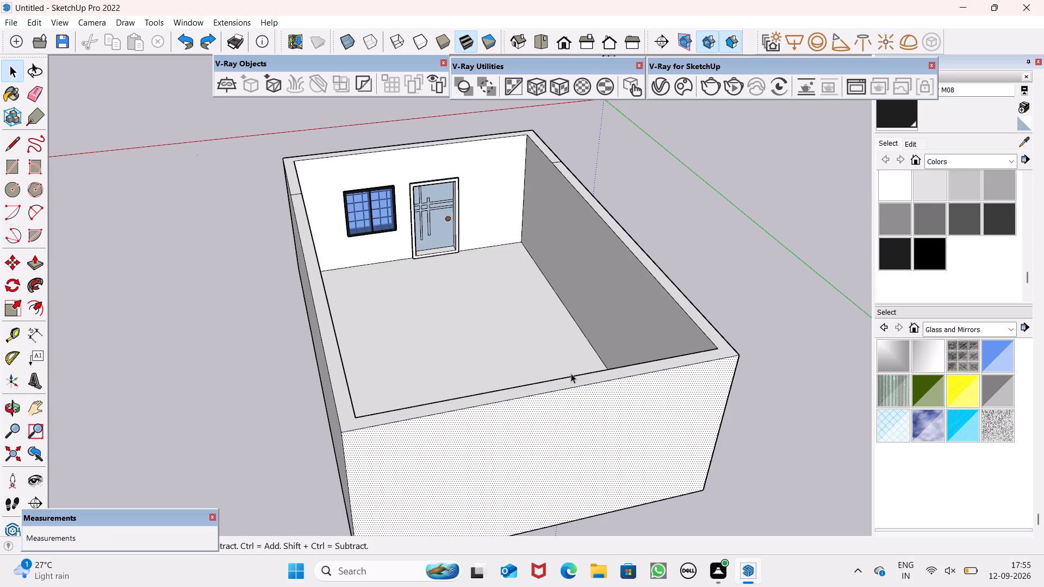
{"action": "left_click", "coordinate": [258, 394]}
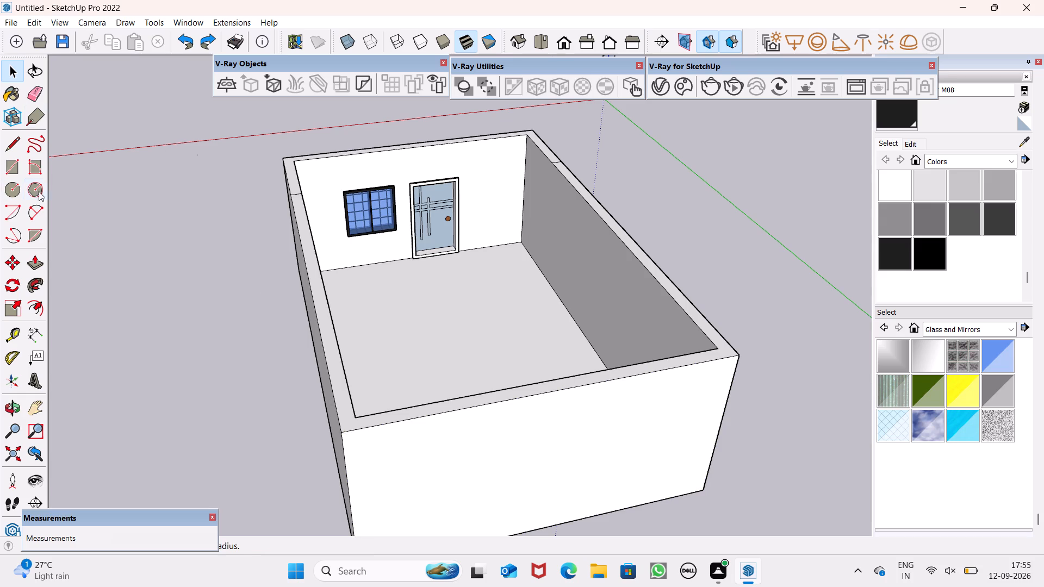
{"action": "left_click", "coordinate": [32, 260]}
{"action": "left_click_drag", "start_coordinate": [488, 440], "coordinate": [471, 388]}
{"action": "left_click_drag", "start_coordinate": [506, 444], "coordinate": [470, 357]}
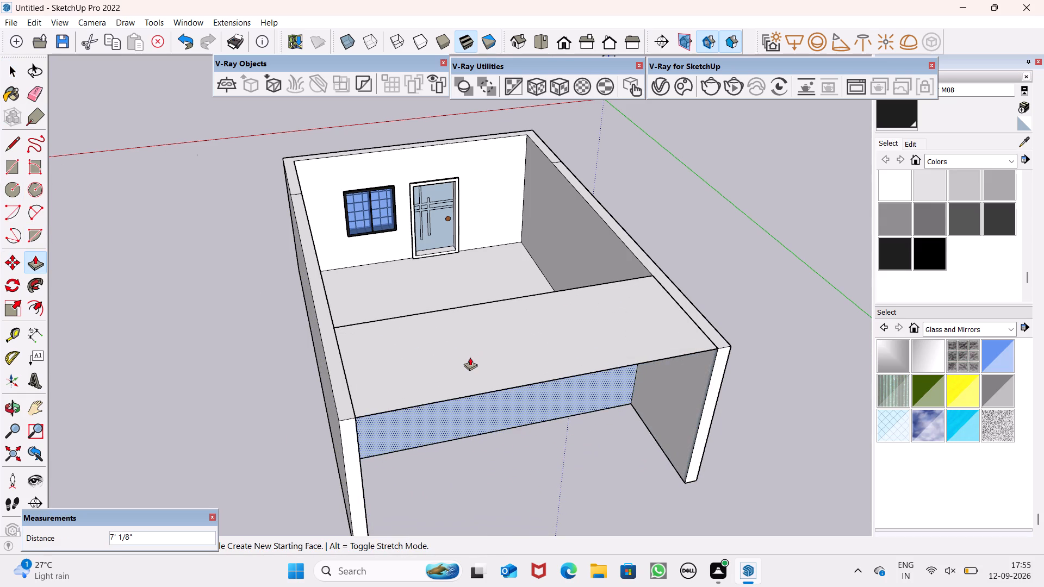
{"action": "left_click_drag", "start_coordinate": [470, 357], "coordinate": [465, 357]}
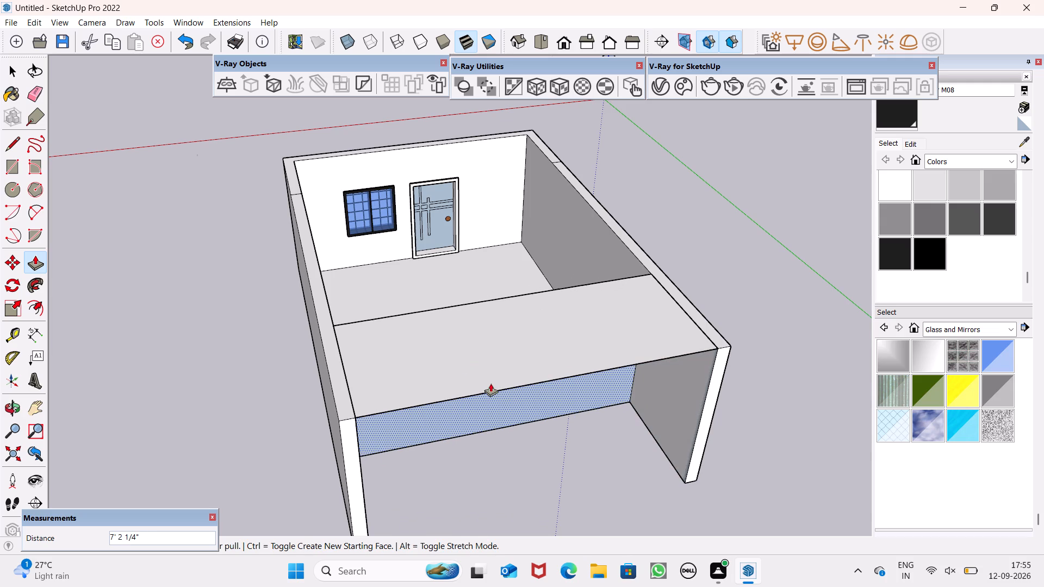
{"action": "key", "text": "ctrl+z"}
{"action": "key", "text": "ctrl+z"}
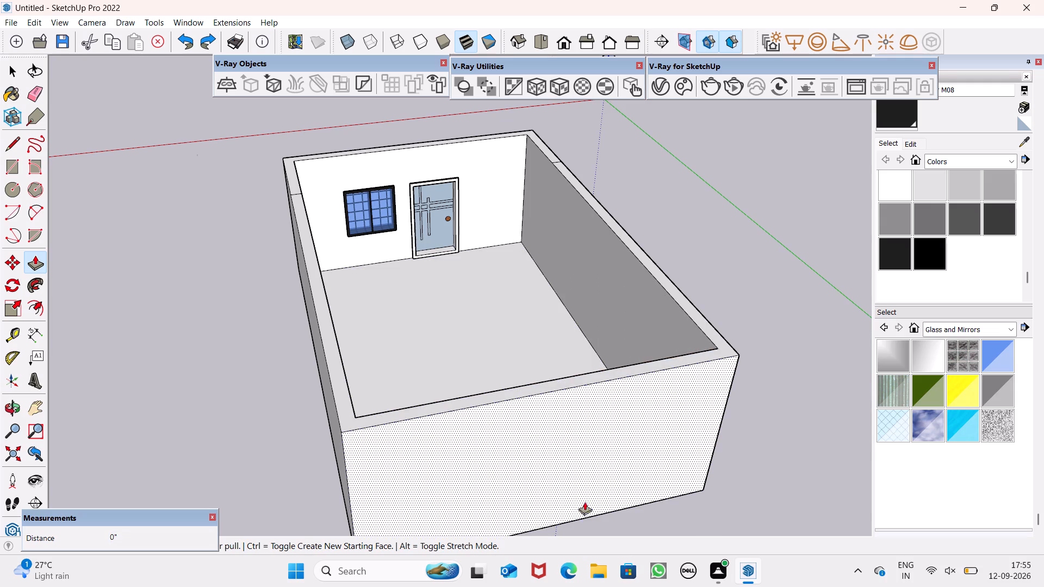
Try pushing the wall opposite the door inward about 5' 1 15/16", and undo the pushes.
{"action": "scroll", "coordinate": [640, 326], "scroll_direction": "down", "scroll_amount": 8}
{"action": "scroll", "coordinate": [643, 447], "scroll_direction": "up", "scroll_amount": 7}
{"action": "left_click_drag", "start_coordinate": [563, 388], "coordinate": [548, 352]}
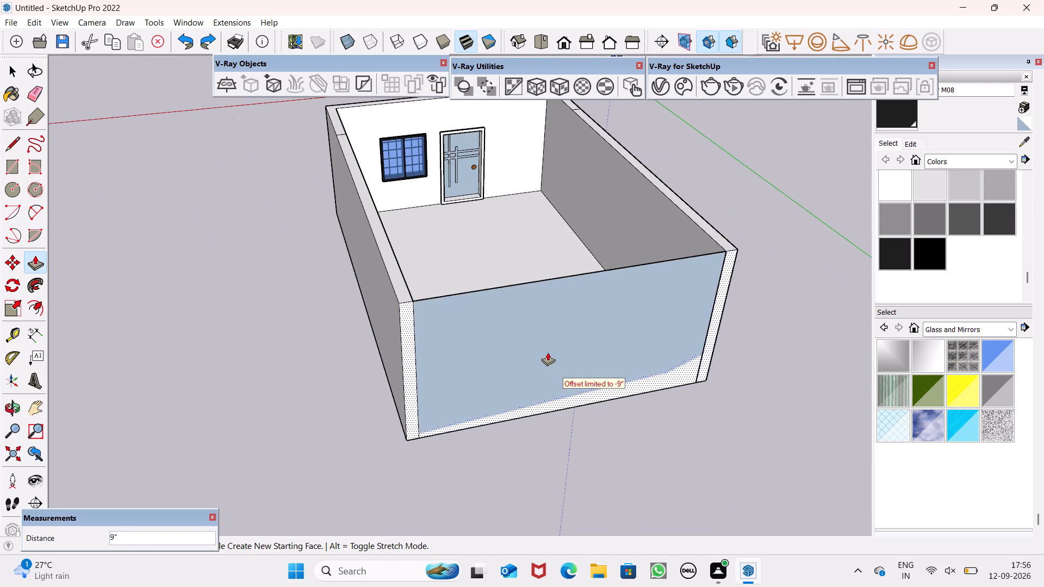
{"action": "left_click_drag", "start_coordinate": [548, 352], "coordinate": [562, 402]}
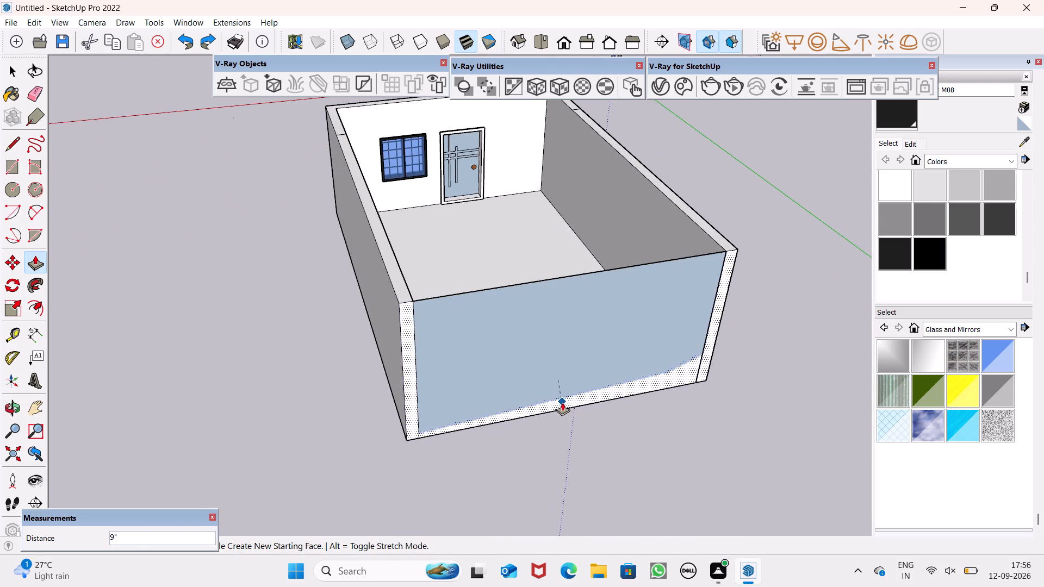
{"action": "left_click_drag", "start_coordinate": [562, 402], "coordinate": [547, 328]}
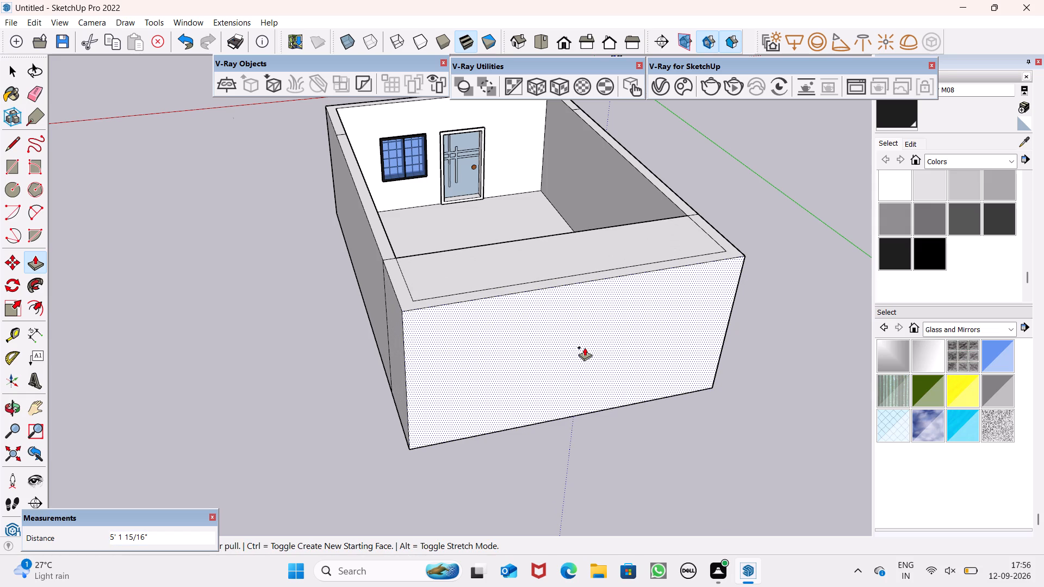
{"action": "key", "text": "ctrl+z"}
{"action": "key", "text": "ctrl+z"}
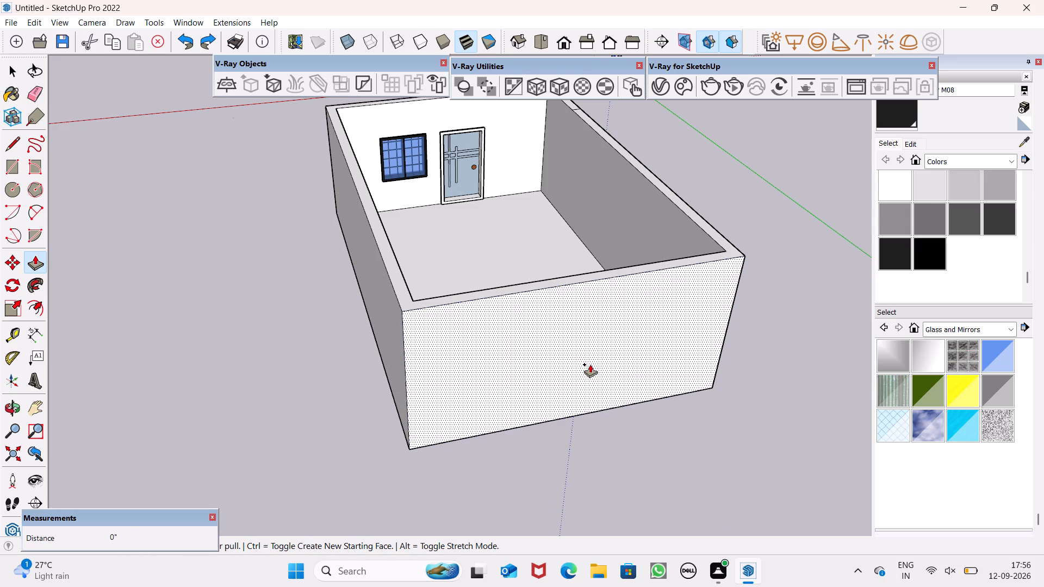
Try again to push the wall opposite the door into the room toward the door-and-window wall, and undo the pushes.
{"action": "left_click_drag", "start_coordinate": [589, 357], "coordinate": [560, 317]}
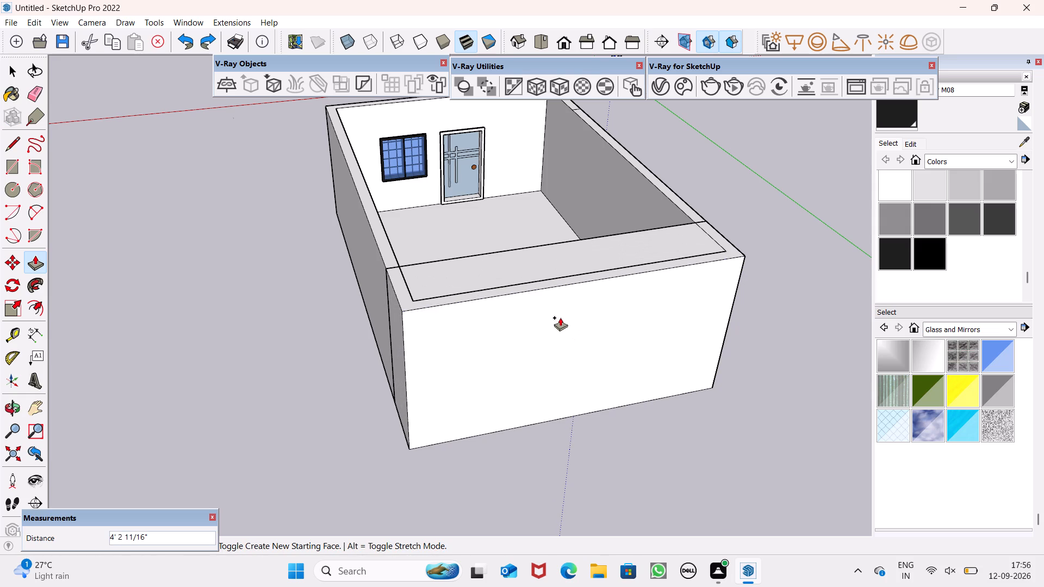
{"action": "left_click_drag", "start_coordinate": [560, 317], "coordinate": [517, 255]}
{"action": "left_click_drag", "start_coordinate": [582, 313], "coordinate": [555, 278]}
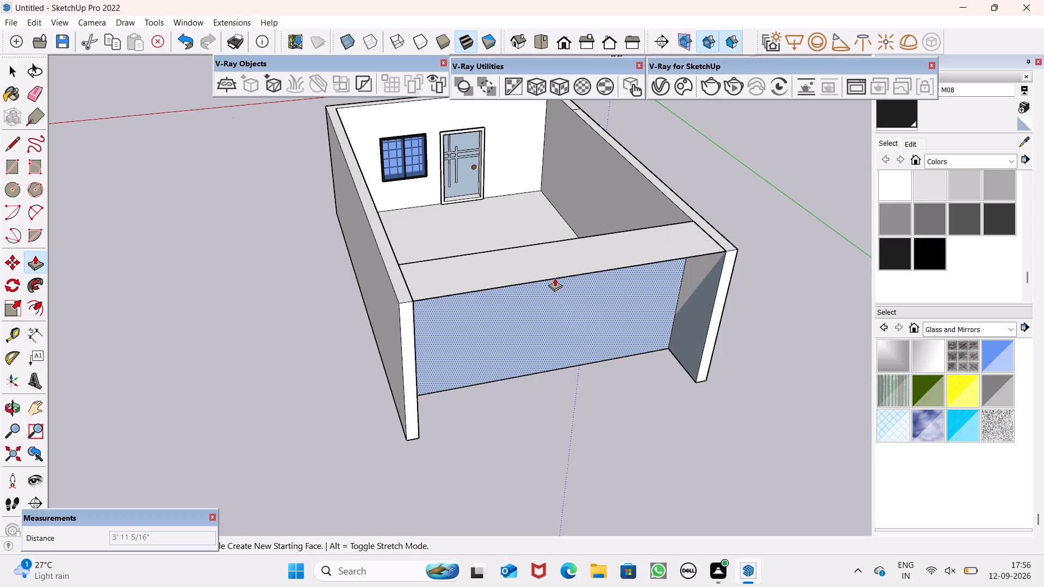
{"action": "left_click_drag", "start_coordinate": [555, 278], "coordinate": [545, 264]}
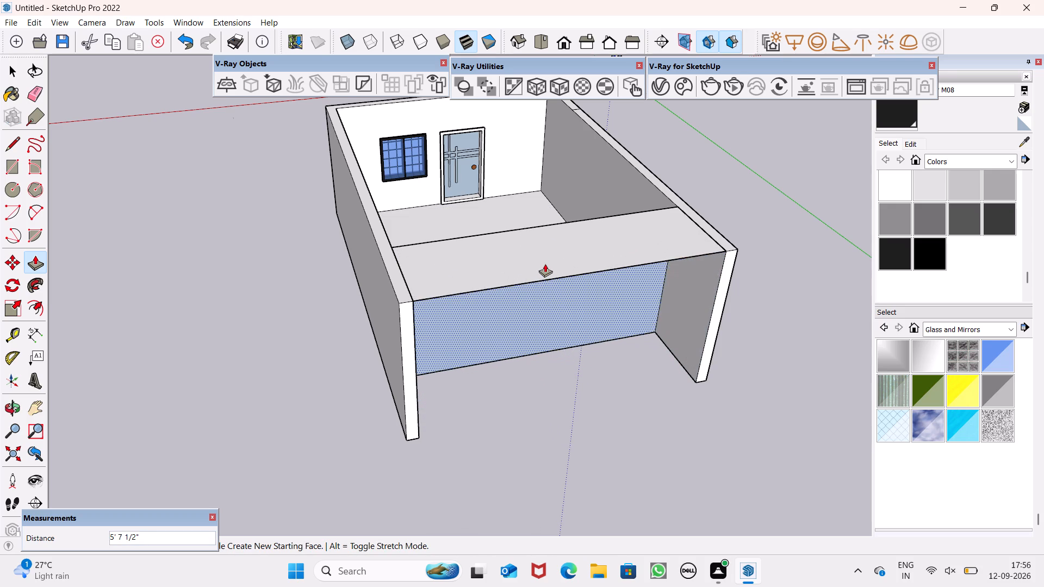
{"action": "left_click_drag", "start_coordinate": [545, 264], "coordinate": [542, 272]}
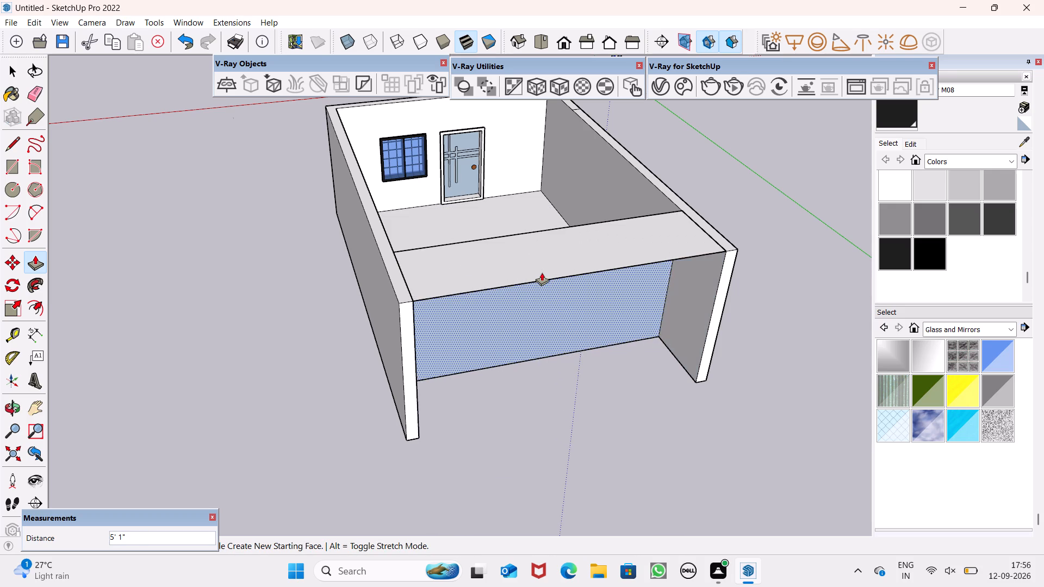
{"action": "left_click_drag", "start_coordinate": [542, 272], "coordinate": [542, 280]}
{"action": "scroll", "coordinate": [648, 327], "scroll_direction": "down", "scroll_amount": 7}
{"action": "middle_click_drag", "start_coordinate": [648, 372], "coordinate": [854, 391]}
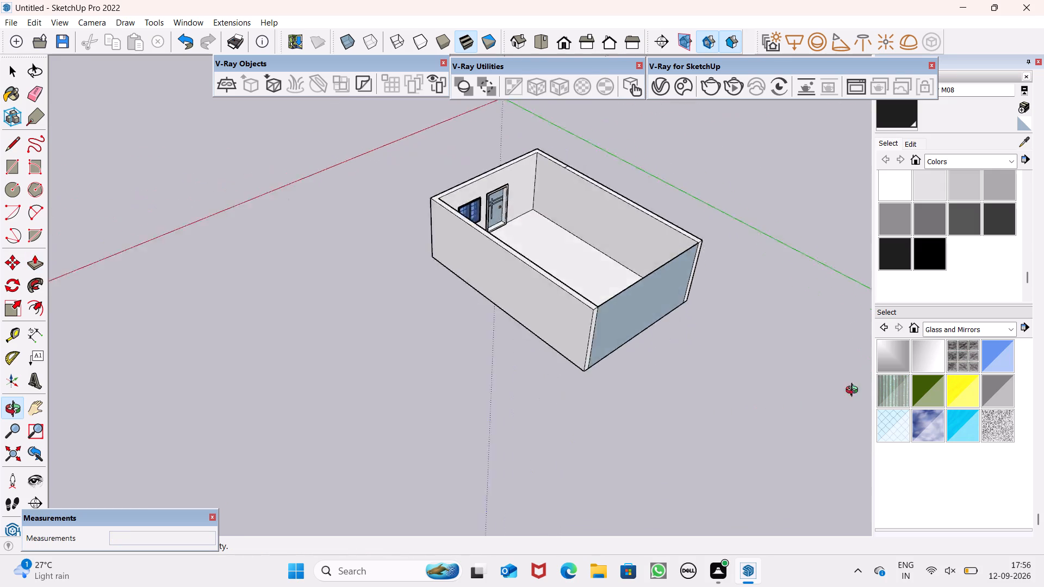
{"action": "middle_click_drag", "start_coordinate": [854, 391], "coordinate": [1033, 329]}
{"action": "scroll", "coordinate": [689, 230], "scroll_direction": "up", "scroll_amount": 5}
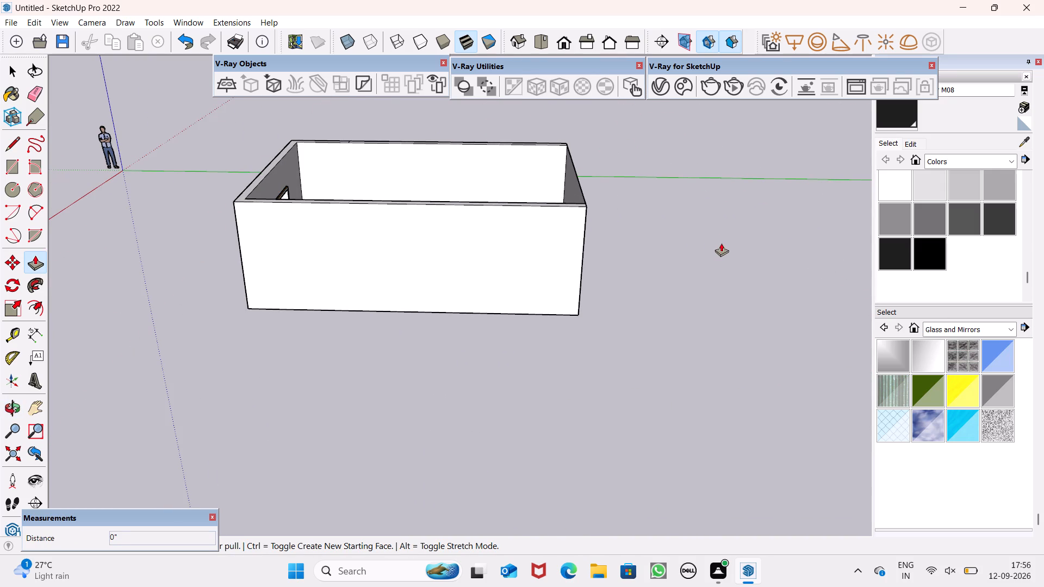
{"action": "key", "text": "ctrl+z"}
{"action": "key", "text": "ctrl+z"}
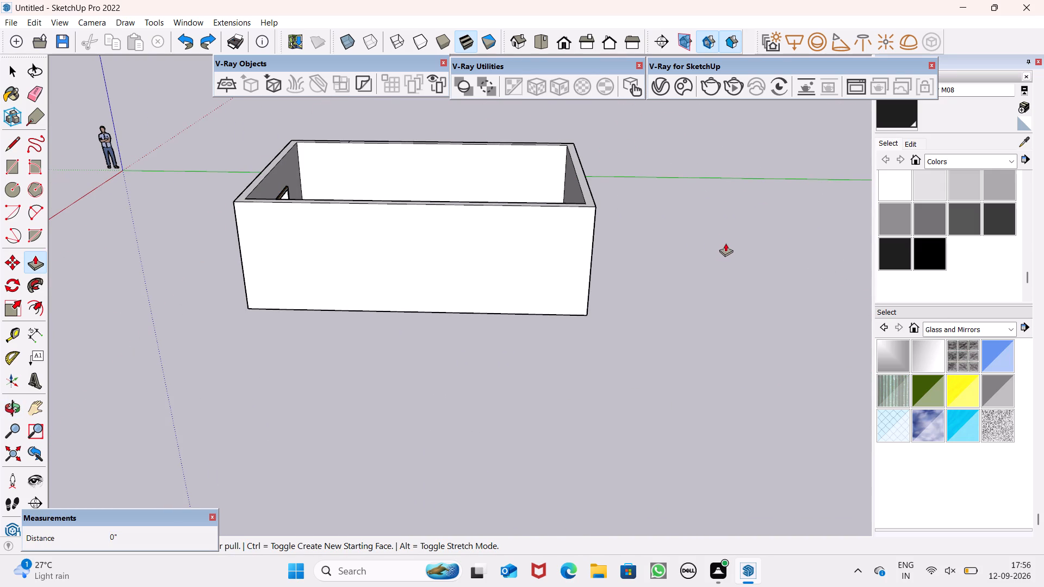
Erase the short dividing line across the top face of the side wall nearest the door.
{"action": "key", "text": "space"}
{"action": "scroll", "coordinate": [734, 240], "scroll_direction": "down", "scroll_amount": 7}
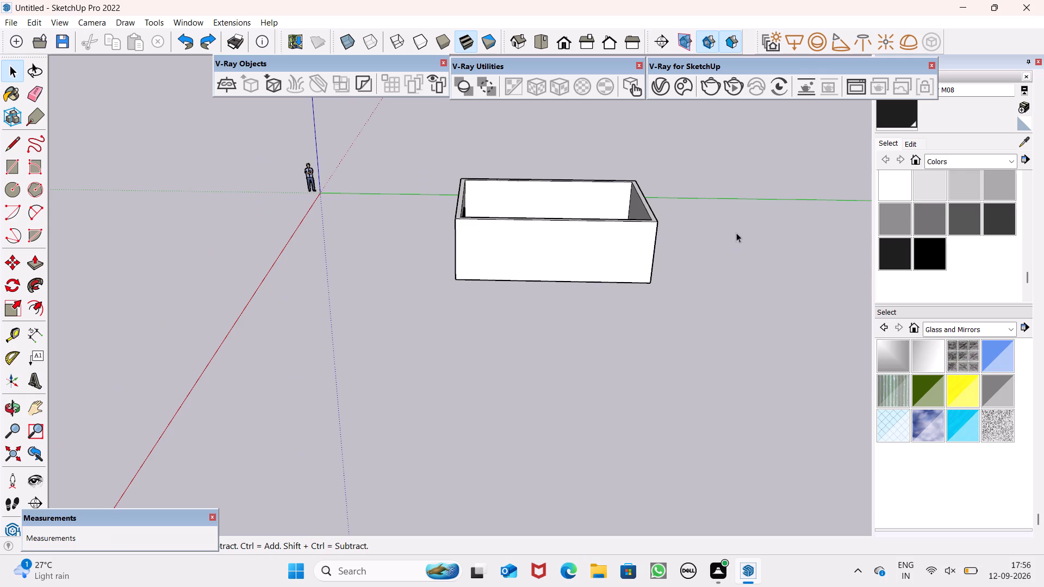
{"action": "scroll", "coordinate": [724, 242], "scroll_direction": "down", "scroll_amount": 7}
{"action": "middle_click_drag", "start_coordinate": [674, 315], "coordinate": [1026, 341]}
{"action": "scroll", "coordinate": [479, 215], "scroll_direction": "up", "scroll_amount": 2}
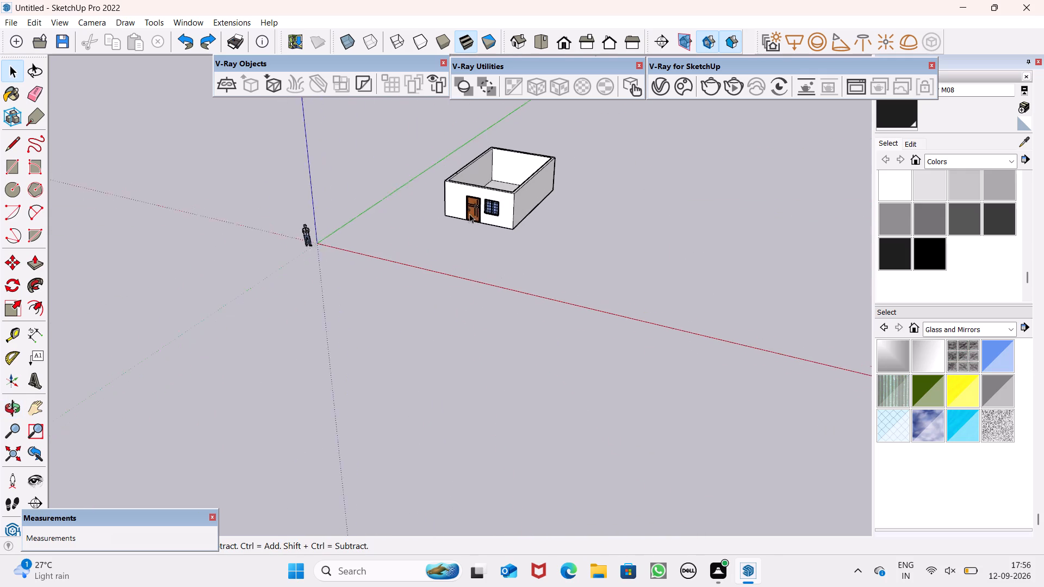
{"action": "scroll", "coordinate": [469, 214], "scroll_direction": "up", "scroll_amount": 3}
{"action": "scroll", "coordinate": [470, 217], "scroll_direction": "down", "scroll_amount": 6}
{"action": "scroll", "coordinate": [482, 219], "scroll_direction": "up", "scroll_amount": 12}
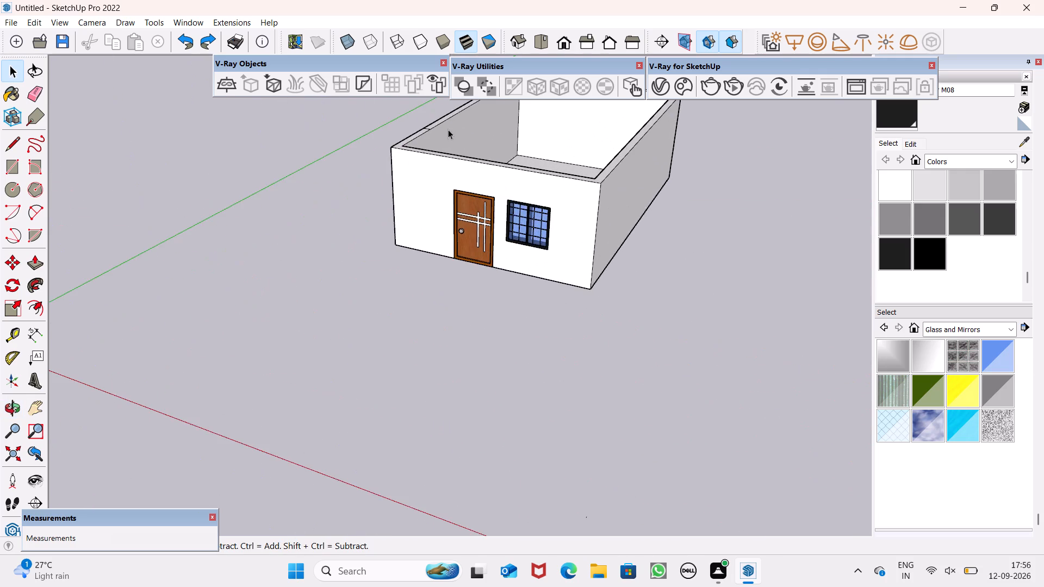
{"action": "scroll", "coordinate": [442, 133], "scroll_direction": "down", "scroll_amount": 12}
{"action": "middle_click_drag", "start_coordinate": [456, 150], "coordinate": [697, 321]}
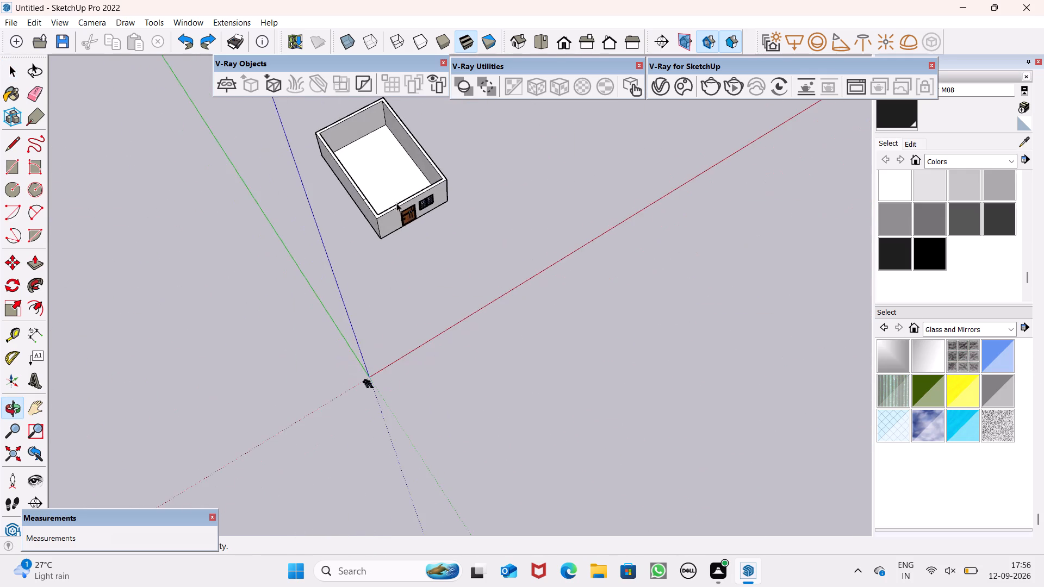
{"action": "scroll", "coordinate": [387, 166], "scroll_direction": "up", "scroll_amount": 14}
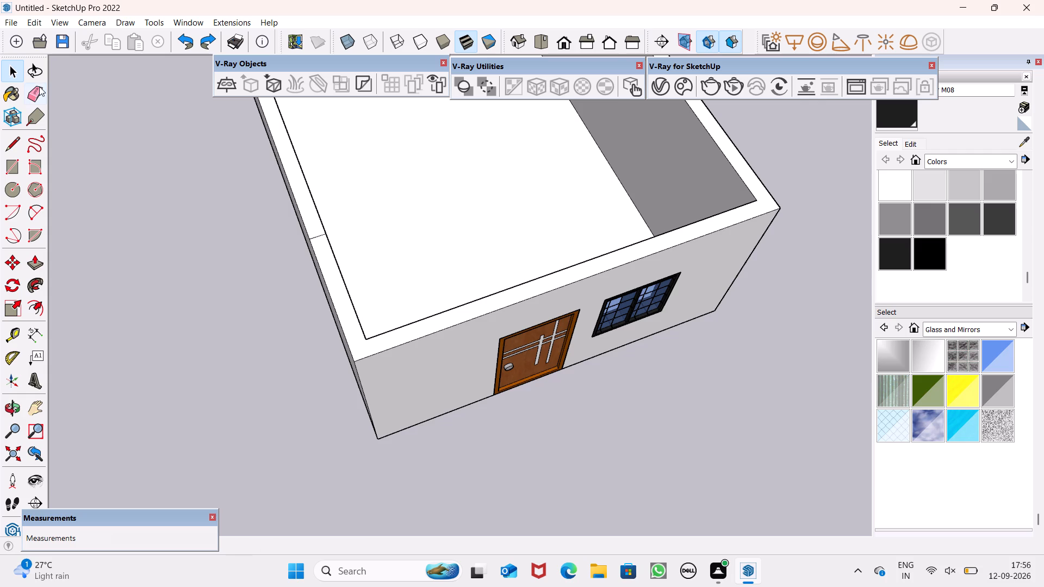
{"action": "left_click", "coordinate": [39, 87]}
{"action": "scroll", "coordinate": [332, 227], "scroll_direction": "up", "scroll_amount": 8}
{"action": "left_click_drag", "start_coordinate": [271, 254], "coordinate": [284, 297]}
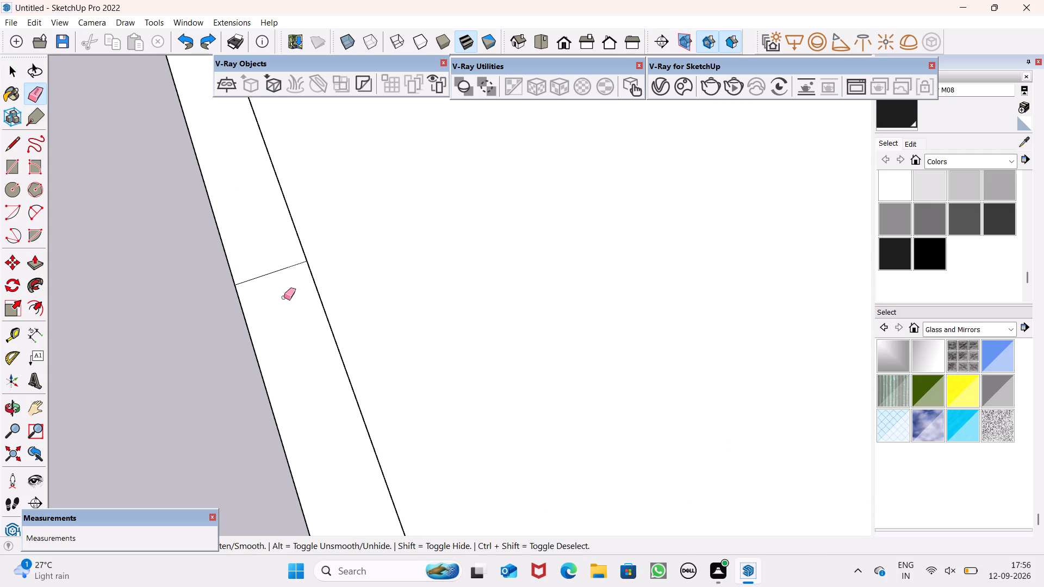
{"action": "left_click_drag", "start_coordinate": [284, 297], "coordinate": [285, 293]}
{"action": "scroll", "coordinate": [293, 253], "scroll_direction": "down", "scroll_amount": 17}
{"action": "scroll", "coordinate": [559, 141], "scroll_direction": "up", "scroll_amount": 1}
{"action": "scroll", "coordinate": [571, 234], "scroll_direction": "down", "scroll_amount": 8}
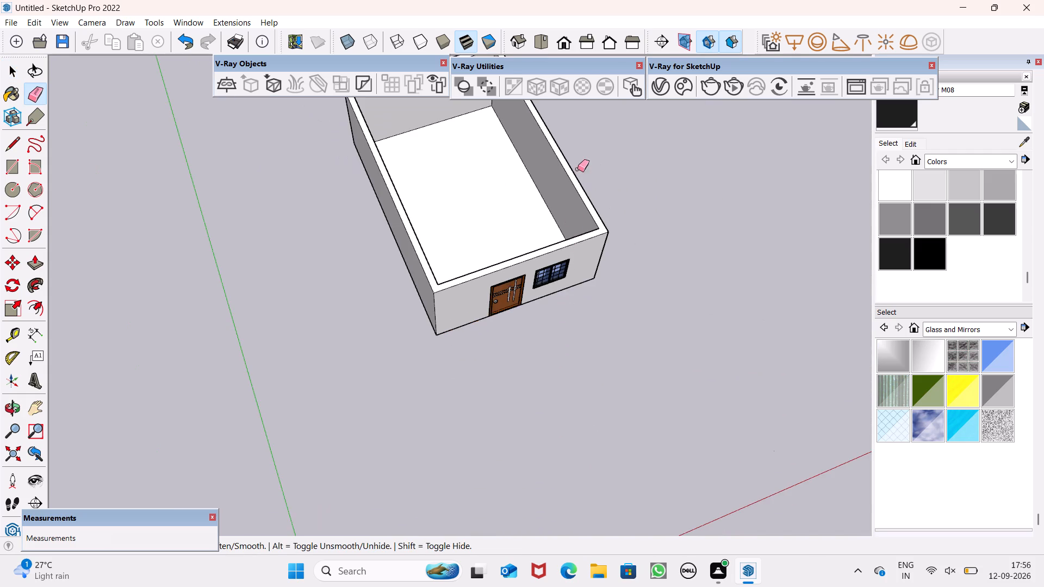
{"action": "scroll", "coordinate": [576, 165], "scroll_direction": "up", "scroll_amount": 6}
{"action": "scroll", "coordinate": [660, 240], "scroll_direction": "down", "scroll_amount": 6}
{"action": "key", "text": "space"}
Examine the front wall and the underside of the room's floor from below.
{"action": "middle_click_drag", "start_coordinate": [650, 344], "coordinate": [592, 241]}
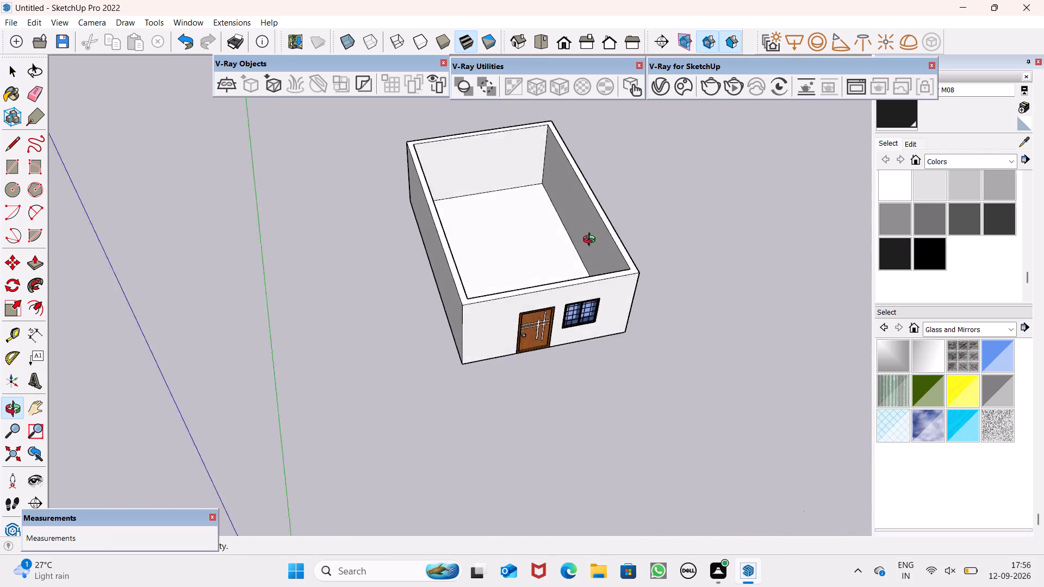
{"action": "middle_click_drag", "start_coordinate": [592, 241], "coordinate": [563, 83]}
{"action": "scroll", "coordinate": [563, 83], "scroll_direction": "up", "scroll_amount": 1}
{"action": "scroll", "coordinate": [601, 284], "scroll_direction": "up", "scroll_amount": 1}
{"action": "middle_click_drag", "start_coordinate": [600, 284], "coordinate": [571, 83]}
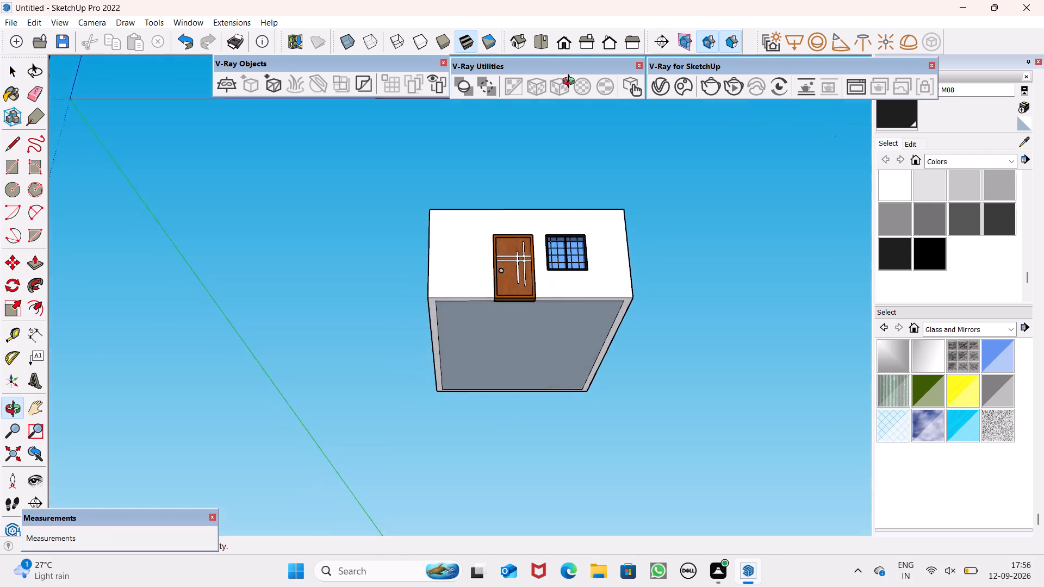
{"action": "middle_click_drag", "start_coordinate": [571, 83], "coordinate": [570, 0]}
{"action": "scroll", "coordinate": [583, 59], "scroll_direction": "up", "scroll_amount": 1}
{"action": "scroll", "coordinate": [557, 306], "scroll_direction": "up", "scroll_amount": 4}
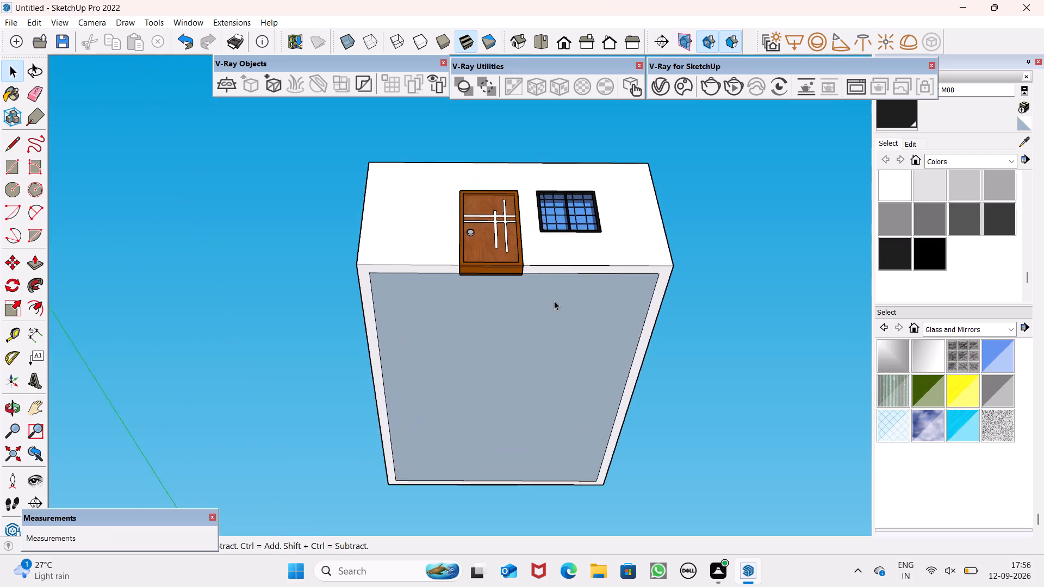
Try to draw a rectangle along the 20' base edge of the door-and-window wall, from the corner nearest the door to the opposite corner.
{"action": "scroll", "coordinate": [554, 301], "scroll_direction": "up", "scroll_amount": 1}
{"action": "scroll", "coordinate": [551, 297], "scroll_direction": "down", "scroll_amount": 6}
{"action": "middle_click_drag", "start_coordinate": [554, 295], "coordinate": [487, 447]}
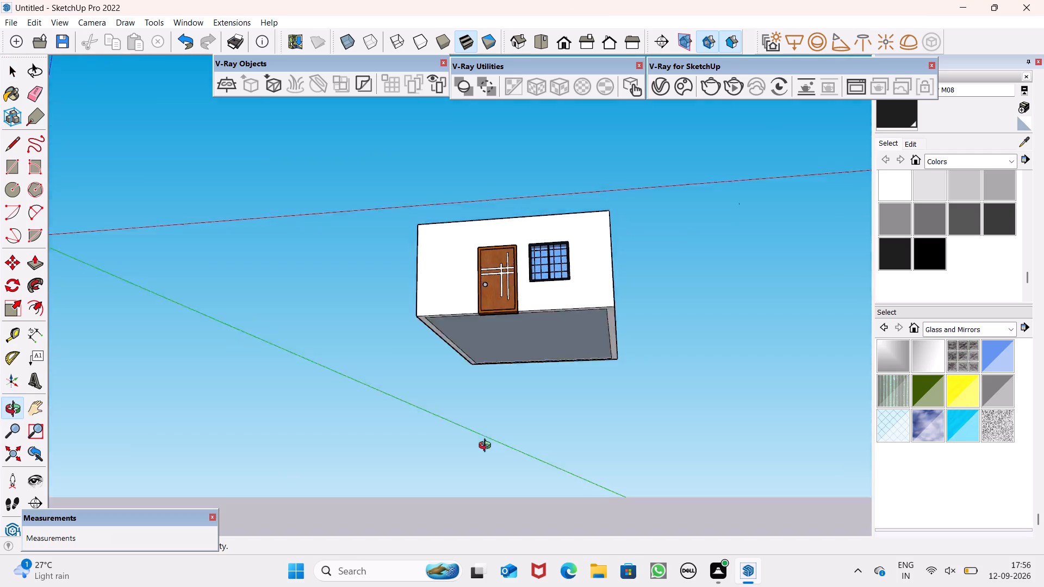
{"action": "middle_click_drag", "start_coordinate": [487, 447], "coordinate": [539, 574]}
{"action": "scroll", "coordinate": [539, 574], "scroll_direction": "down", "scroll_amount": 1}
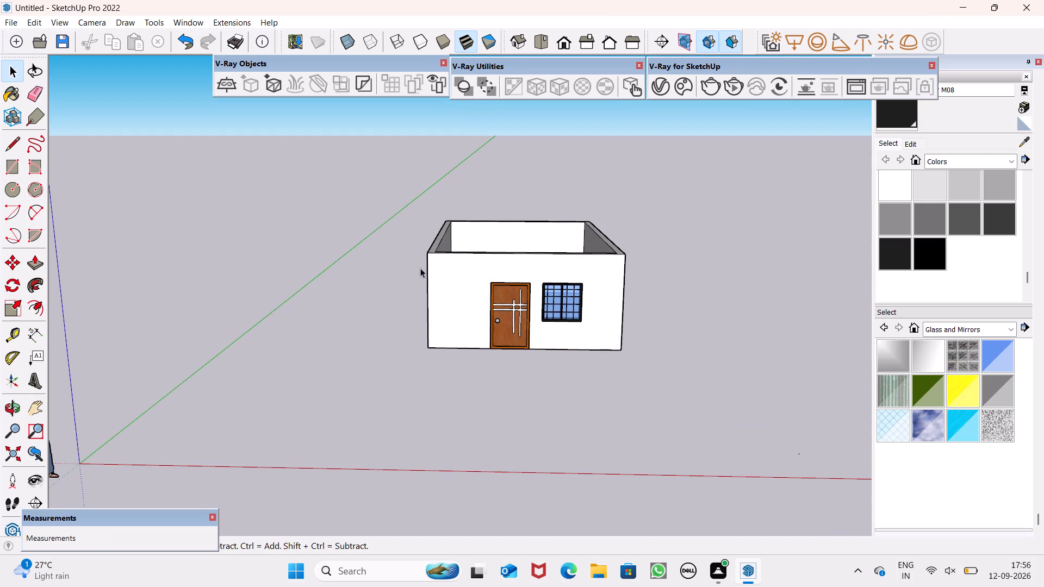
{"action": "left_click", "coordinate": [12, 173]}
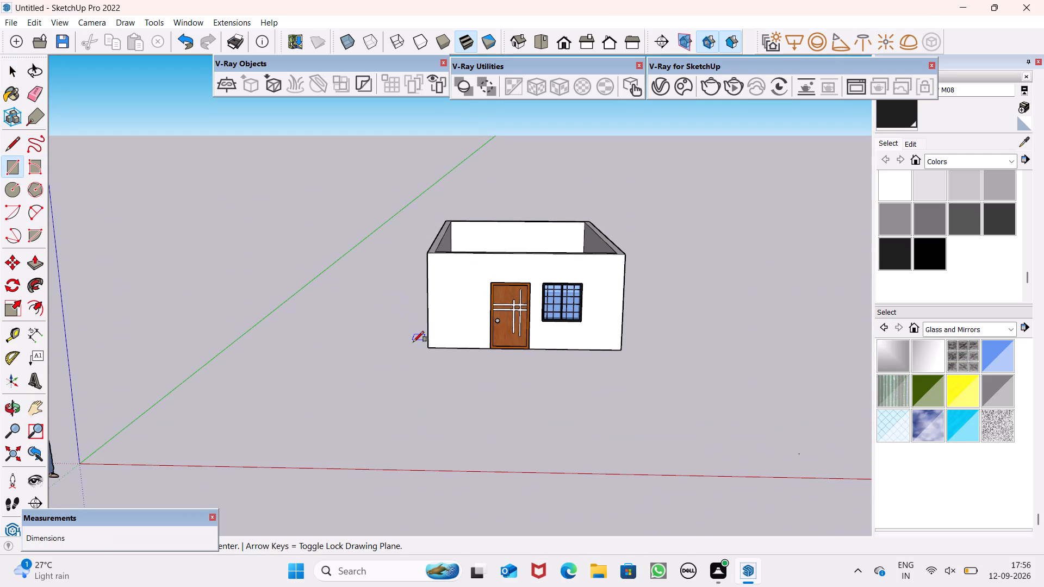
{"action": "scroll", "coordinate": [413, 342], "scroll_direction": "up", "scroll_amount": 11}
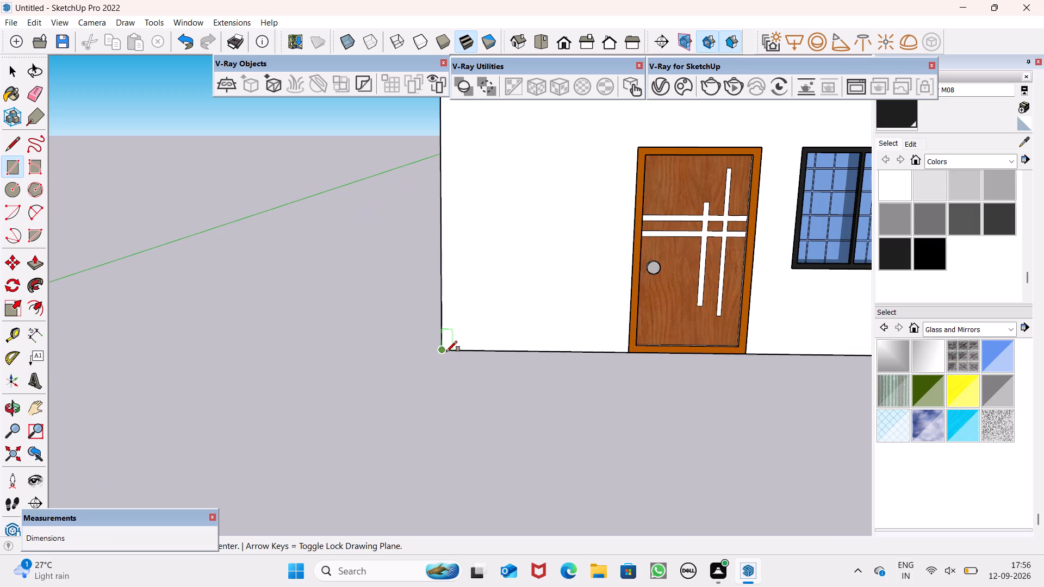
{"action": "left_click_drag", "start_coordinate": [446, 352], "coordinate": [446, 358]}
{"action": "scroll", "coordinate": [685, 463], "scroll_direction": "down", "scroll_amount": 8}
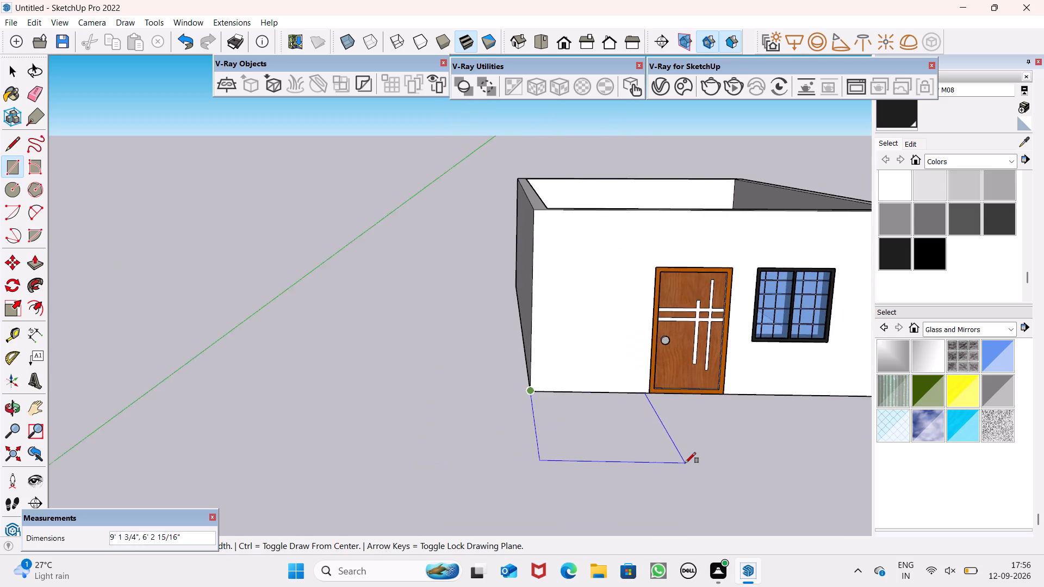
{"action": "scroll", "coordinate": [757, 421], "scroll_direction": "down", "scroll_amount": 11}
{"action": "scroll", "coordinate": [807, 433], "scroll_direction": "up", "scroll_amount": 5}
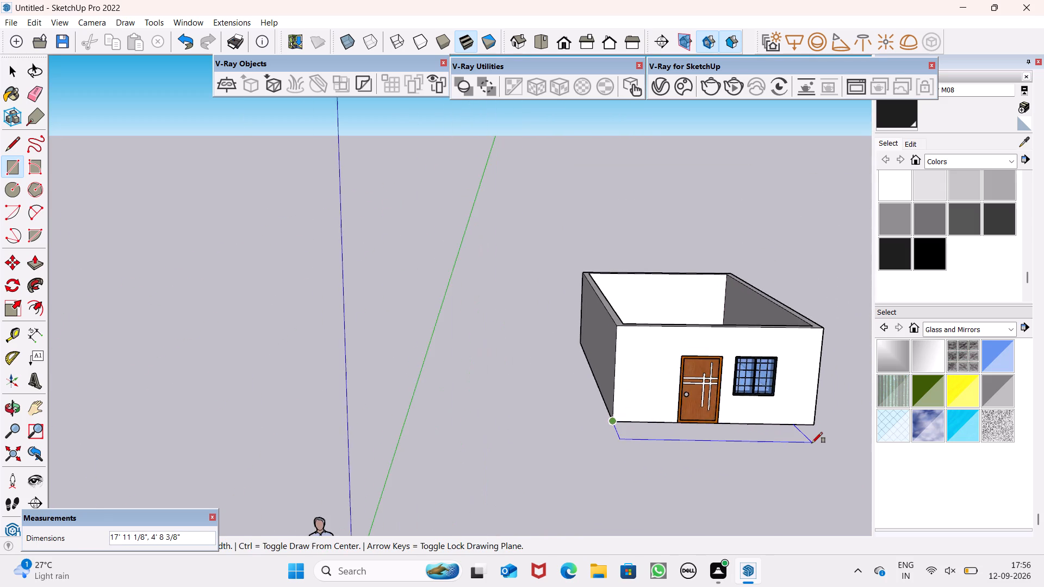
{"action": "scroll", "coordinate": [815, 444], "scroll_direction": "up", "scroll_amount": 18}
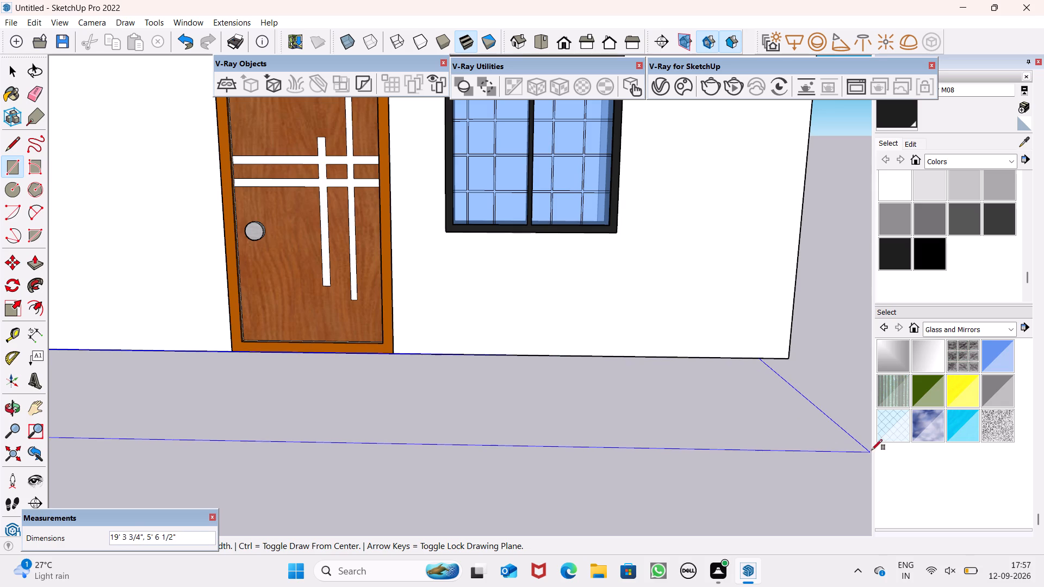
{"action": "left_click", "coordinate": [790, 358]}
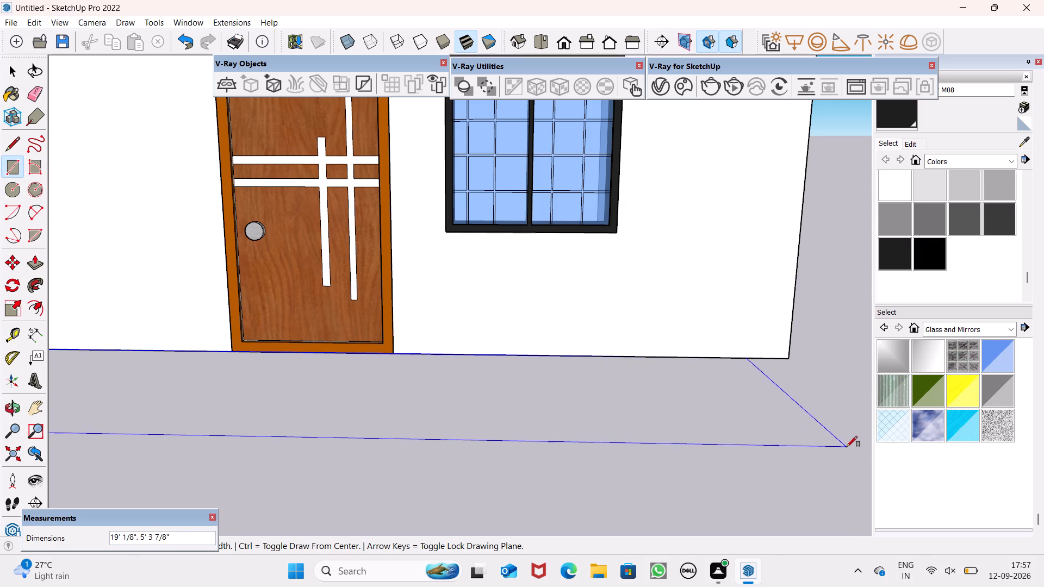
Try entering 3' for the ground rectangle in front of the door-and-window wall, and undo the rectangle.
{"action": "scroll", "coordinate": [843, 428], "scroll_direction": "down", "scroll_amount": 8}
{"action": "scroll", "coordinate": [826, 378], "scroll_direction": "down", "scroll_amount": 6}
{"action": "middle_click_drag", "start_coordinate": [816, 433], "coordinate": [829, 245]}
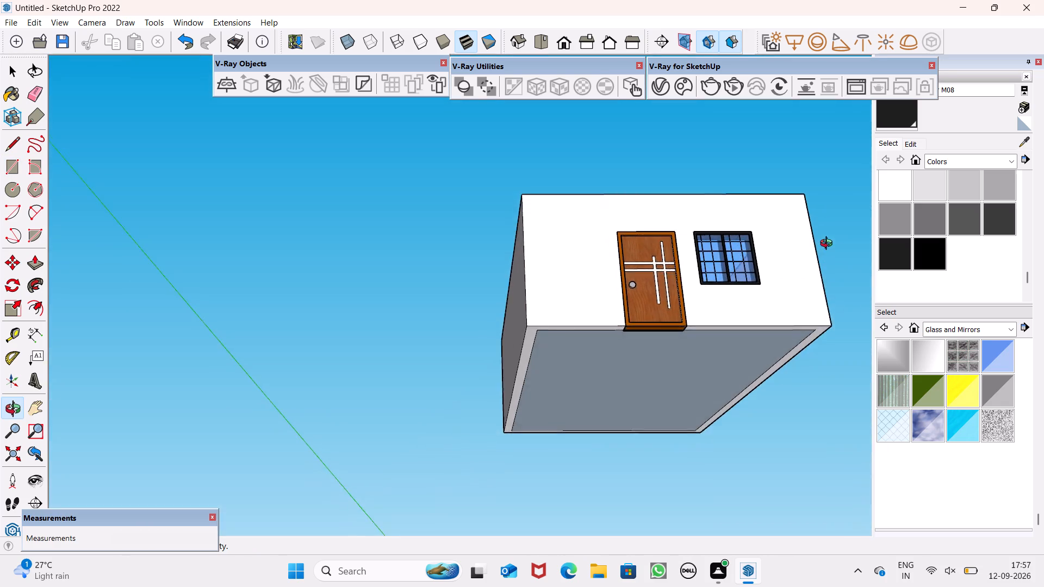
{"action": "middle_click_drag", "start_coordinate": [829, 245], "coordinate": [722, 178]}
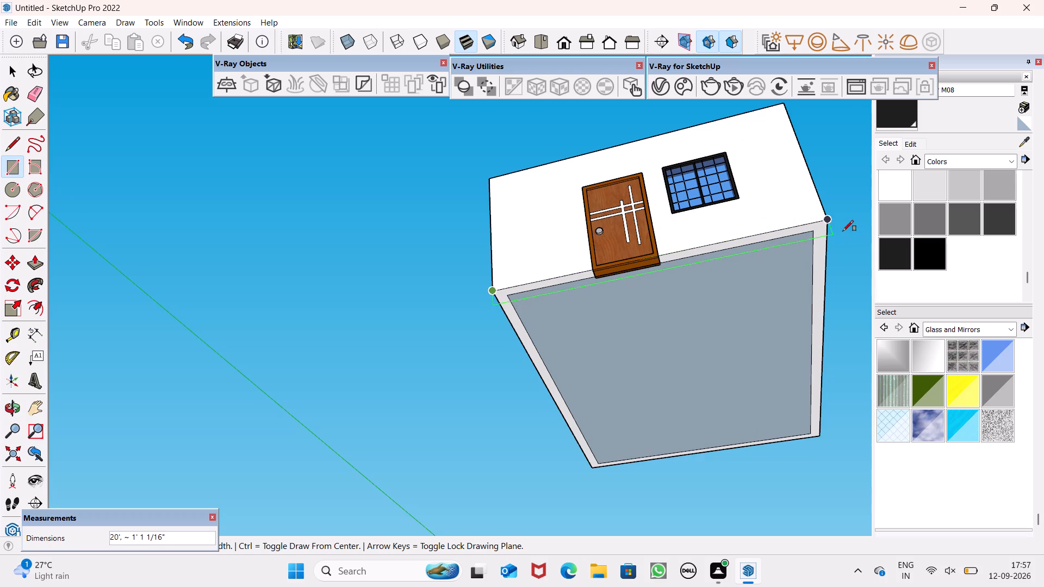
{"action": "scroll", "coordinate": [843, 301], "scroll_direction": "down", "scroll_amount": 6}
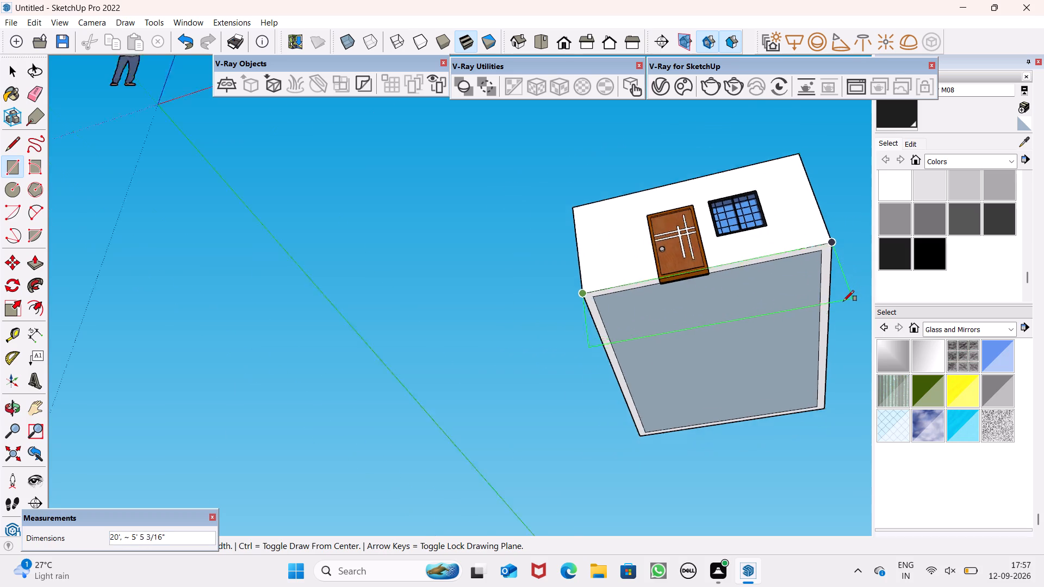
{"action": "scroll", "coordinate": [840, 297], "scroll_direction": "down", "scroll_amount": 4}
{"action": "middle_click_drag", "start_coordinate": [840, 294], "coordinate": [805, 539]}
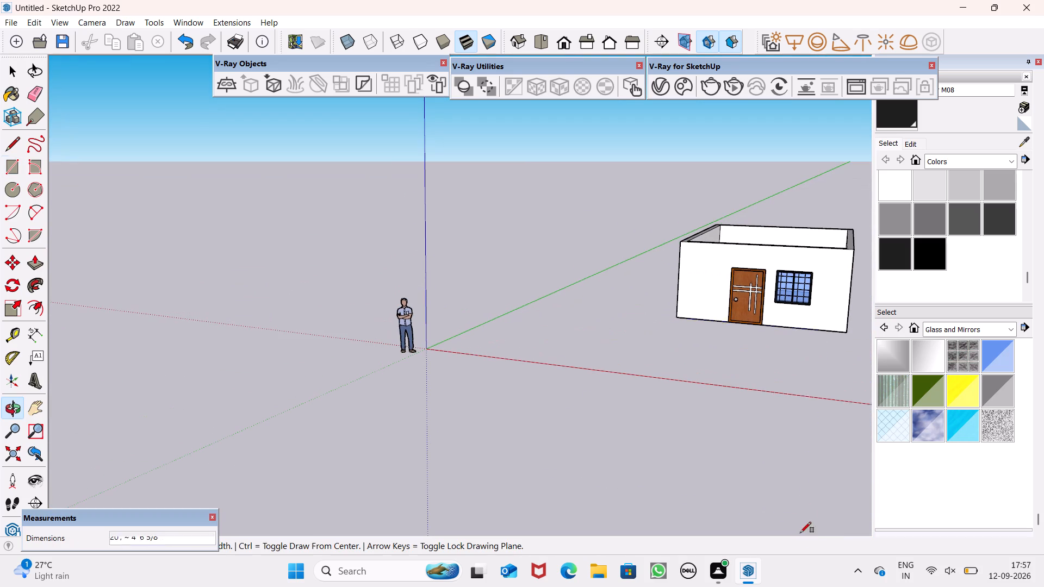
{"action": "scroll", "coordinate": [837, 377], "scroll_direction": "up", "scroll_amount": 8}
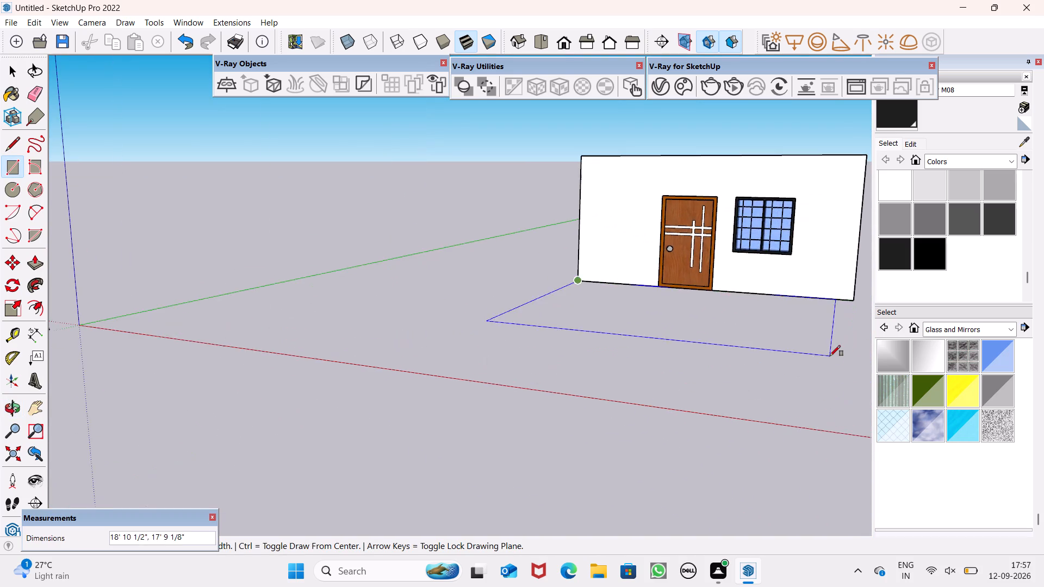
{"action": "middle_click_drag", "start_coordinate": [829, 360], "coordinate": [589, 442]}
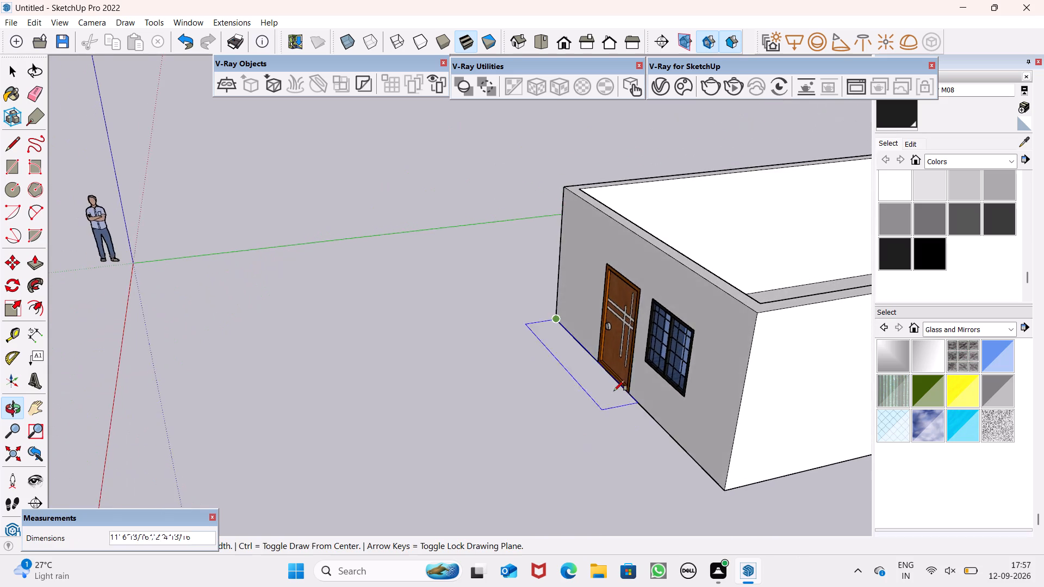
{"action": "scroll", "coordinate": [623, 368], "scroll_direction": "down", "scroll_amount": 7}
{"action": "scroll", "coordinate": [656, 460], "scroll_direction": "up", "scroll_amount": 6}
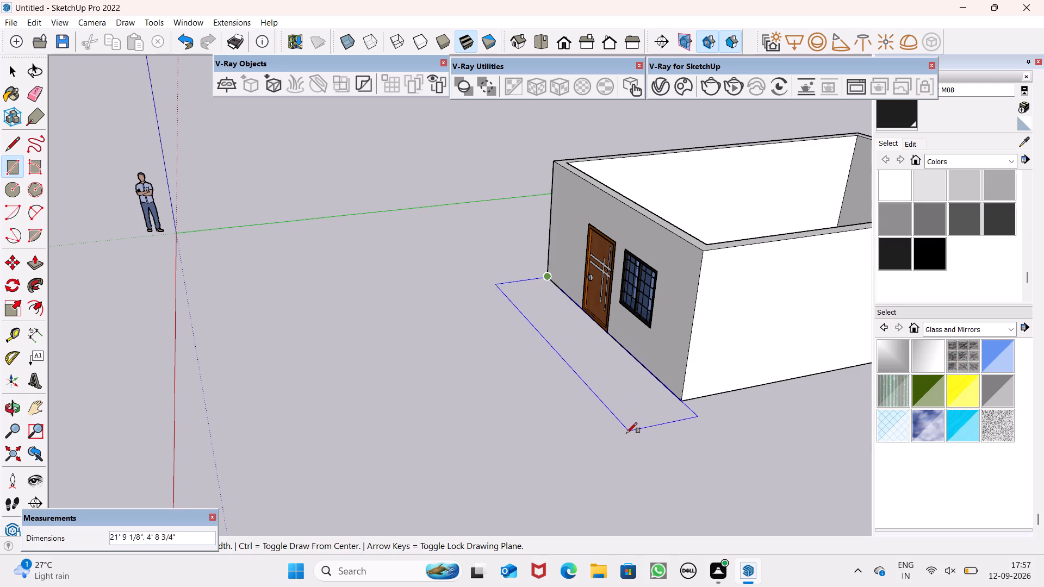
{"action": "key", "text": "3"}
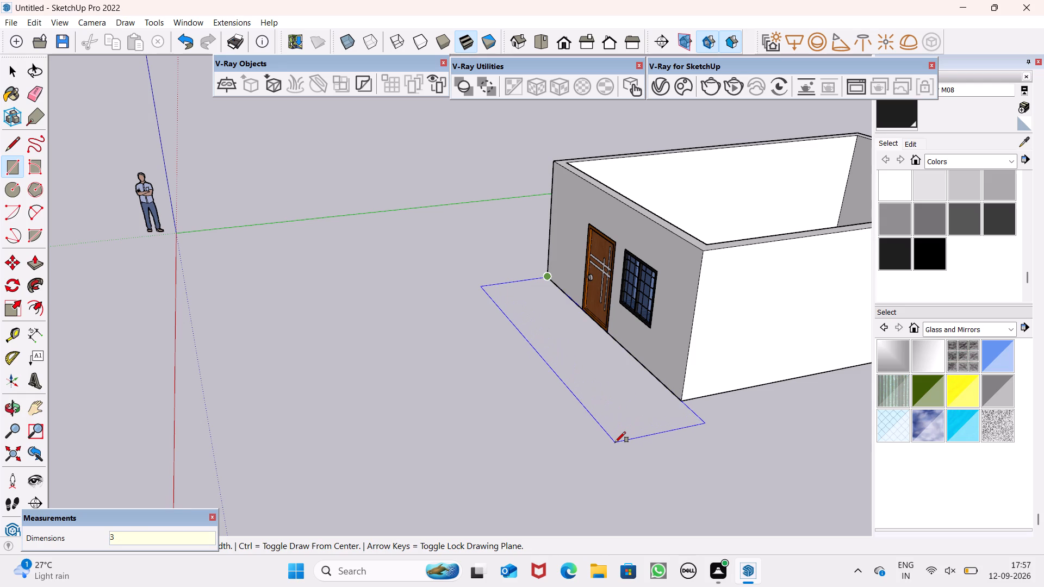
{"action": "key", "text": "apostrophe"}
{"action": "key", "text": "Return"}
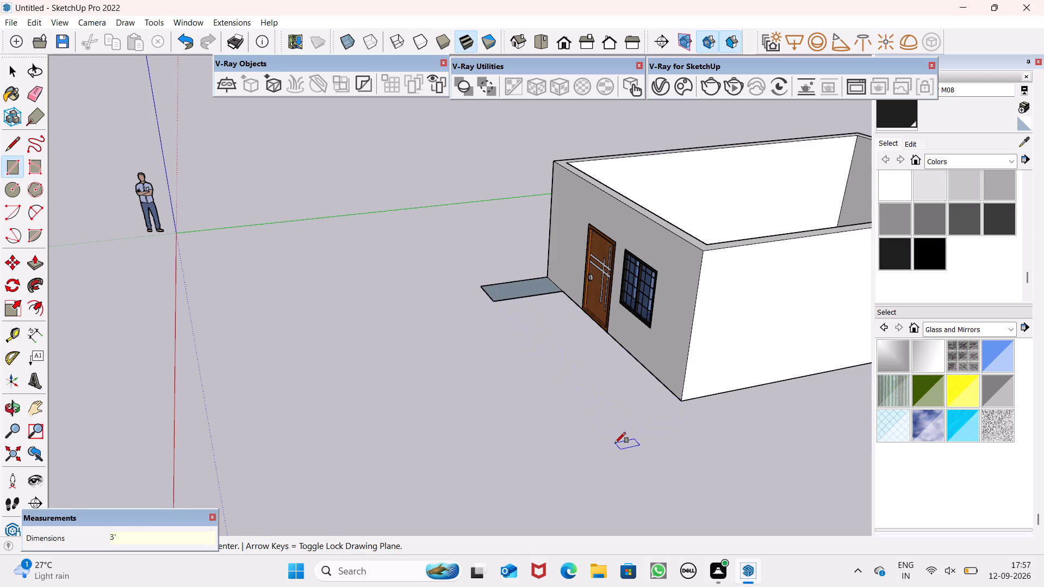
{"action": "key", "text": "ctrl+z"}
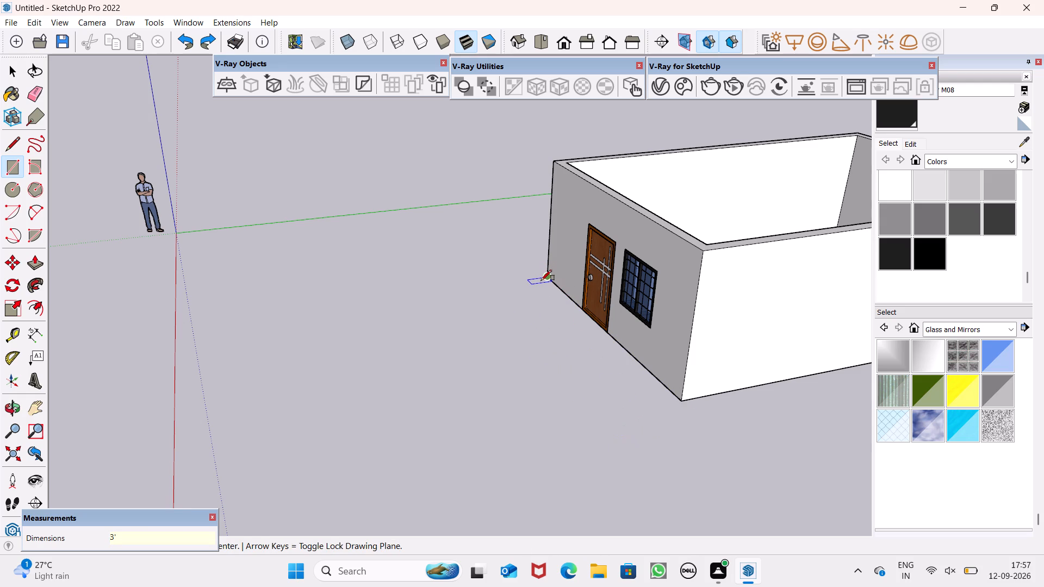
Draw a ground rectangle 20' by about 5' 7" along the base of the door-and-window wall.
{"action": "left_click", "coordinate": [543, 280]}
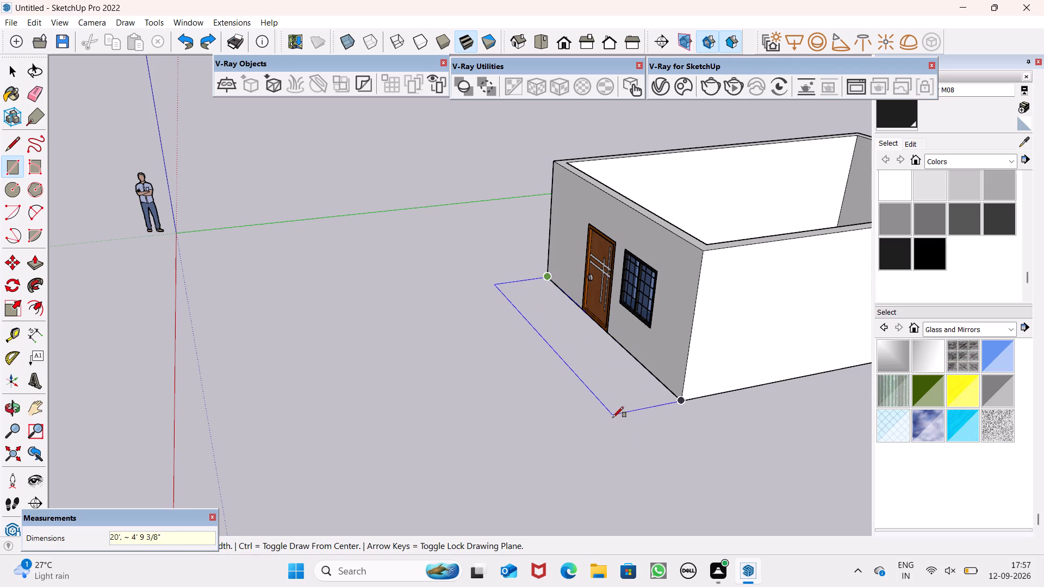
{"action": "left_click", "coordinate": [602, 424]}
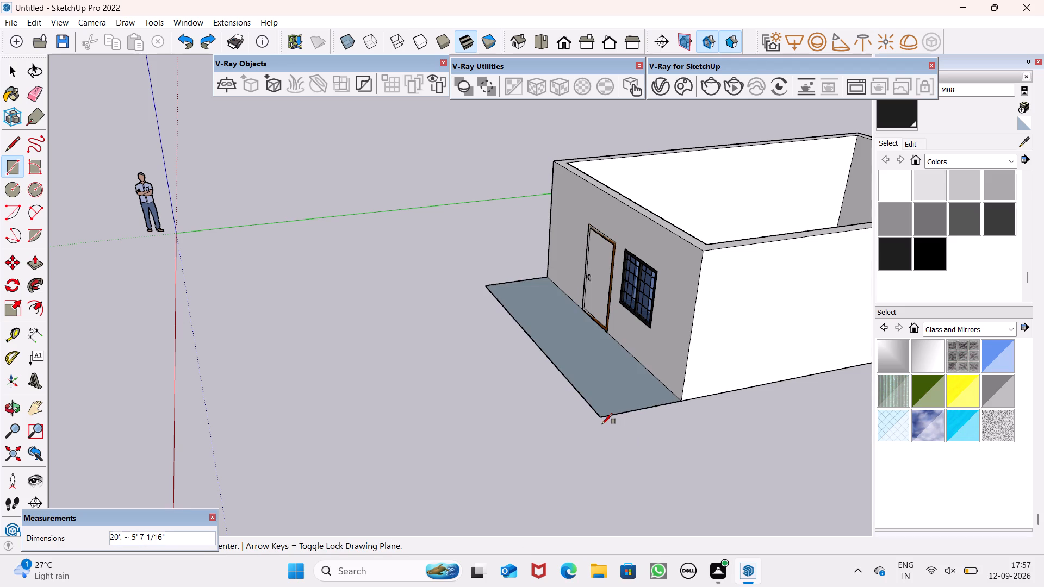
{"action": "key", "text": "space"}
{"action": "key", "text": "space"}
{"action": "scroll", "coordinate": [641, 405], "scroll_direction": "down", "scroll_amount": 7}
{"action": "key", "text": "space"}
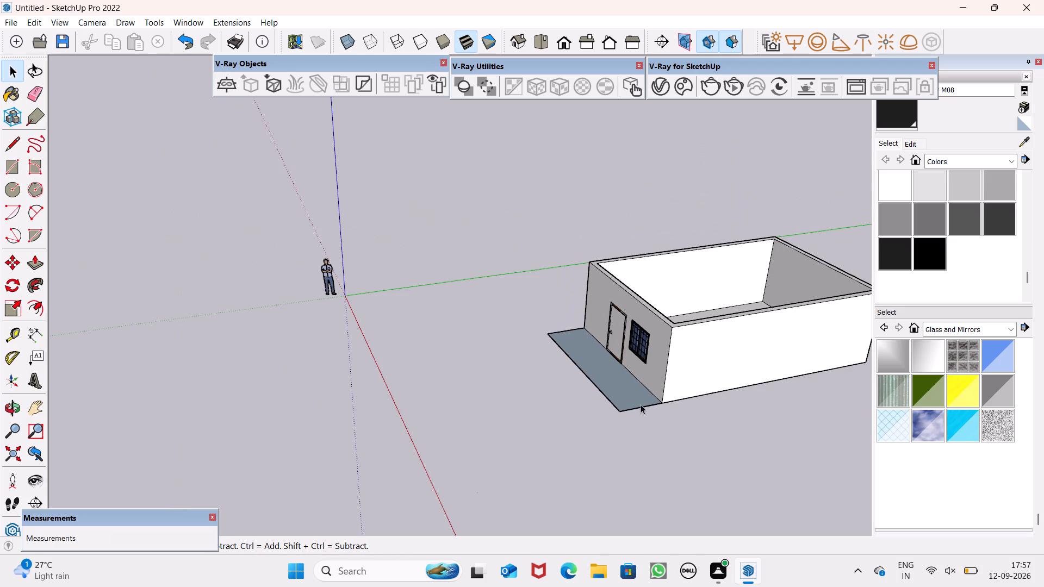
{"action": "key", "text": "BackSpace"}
Examine the door panel and the underside of its threshold where the ground rectangle meets the front wall.
{"action": "scroll", "coordinate": [724, 440], "scroll_direction": "down", "scroll_amount": 5}
{"action": "middle_click_drag", "start_coordinate": [707, 455], "coordinate": [740, 477]}
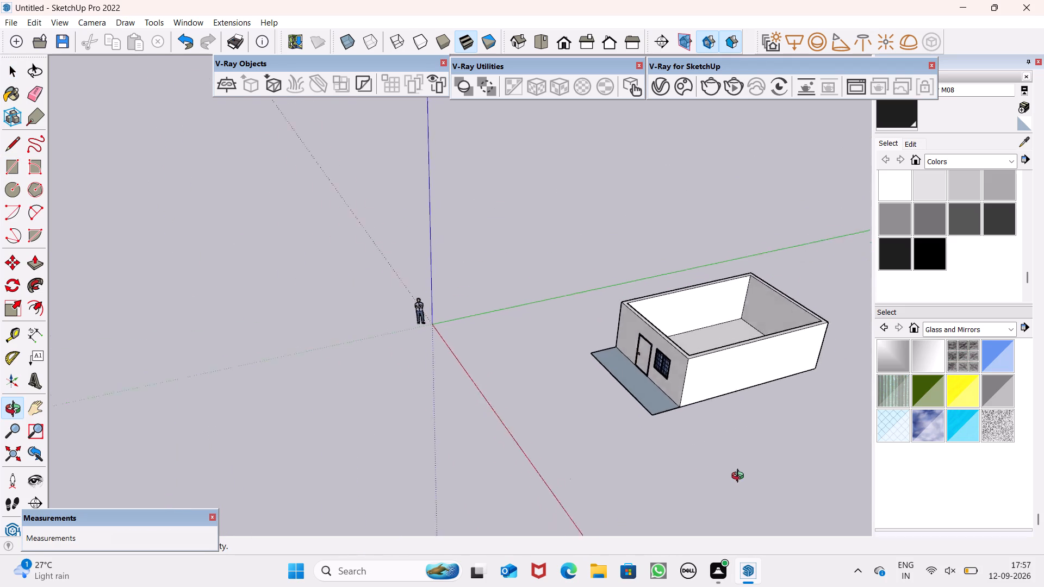
{"action": "middle_click_drag", "start_coordinate": [740, 477], "coordinate": [793, 184]}
{"action": "scroll", "coordinate": [793, 184], "scroll_direction": "up", "scroll_amount": 1}
{"action": "scroll", "coordinate": [614, 370], "scroll_direction": "up", "scroll_amount": 6}
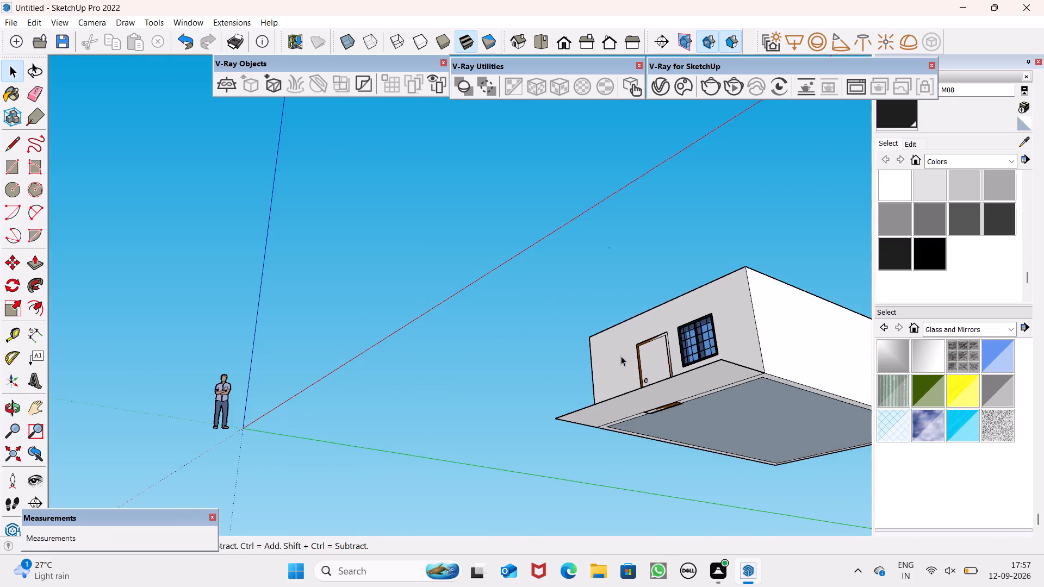
{"action": "scroll", "coordinate": [649, 373], "scroll_direction": "up", "scroll_amount": 6}
{"action": "scroll", "coordinate": [650, 371], "scroll_direction": "down", "scroll_amount": 2}
{"action": "left_click", "coordinate": [674, 343]}
{"action": "scroll", "coordinate": [655, 346], "scroll_direction": "down", "scroll_amount": 14}
{"action": "middle_click_drag", "start_coordinate": [647, 396], "coordinate": [824, 577]}
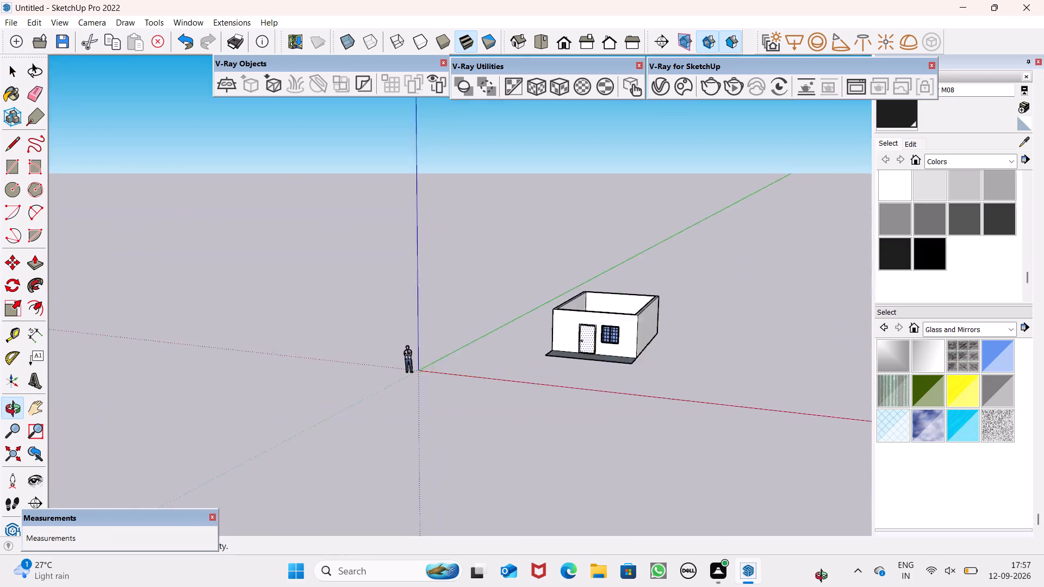
{"action": "middle_click_drag", "start_coordinate": [824, 577], "coordinate": [791, 502]}
{"action": "scroll", "coordinate": [575, 344], "scroll_direction": "up", "scroll_amount": 7}
{"action": "middle_click_drag", "start_coordinate": [600, 402], "coordinate": [611, 452]}
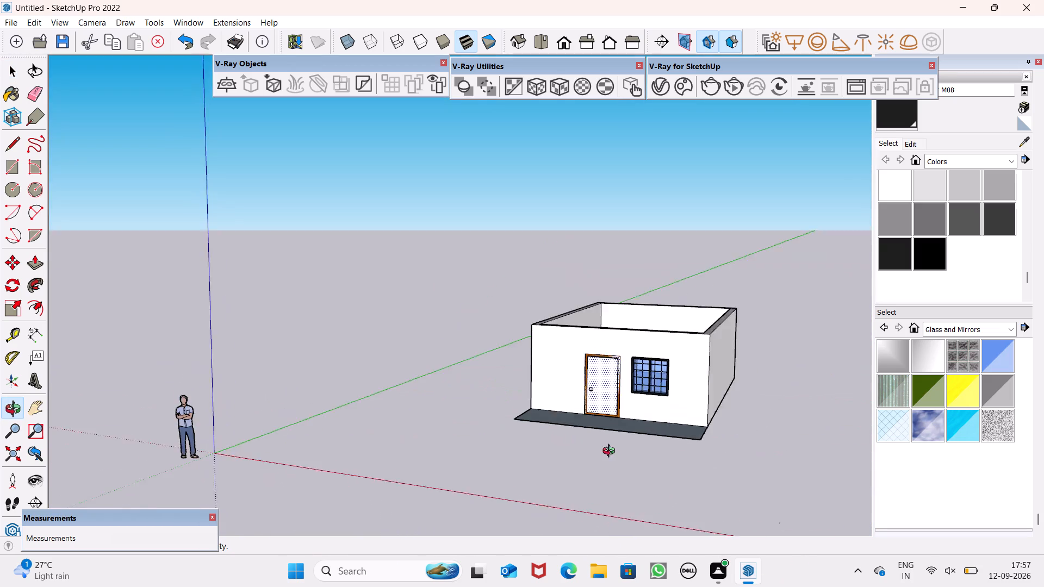
{"action": "middle_click_drag", "start_coordinate": [611, 452], "coordinate": [604, 198]}
{"action": "scroll", "coordinate": [656, 437], "scroll_direction": "up", "scroll_amount": 6}
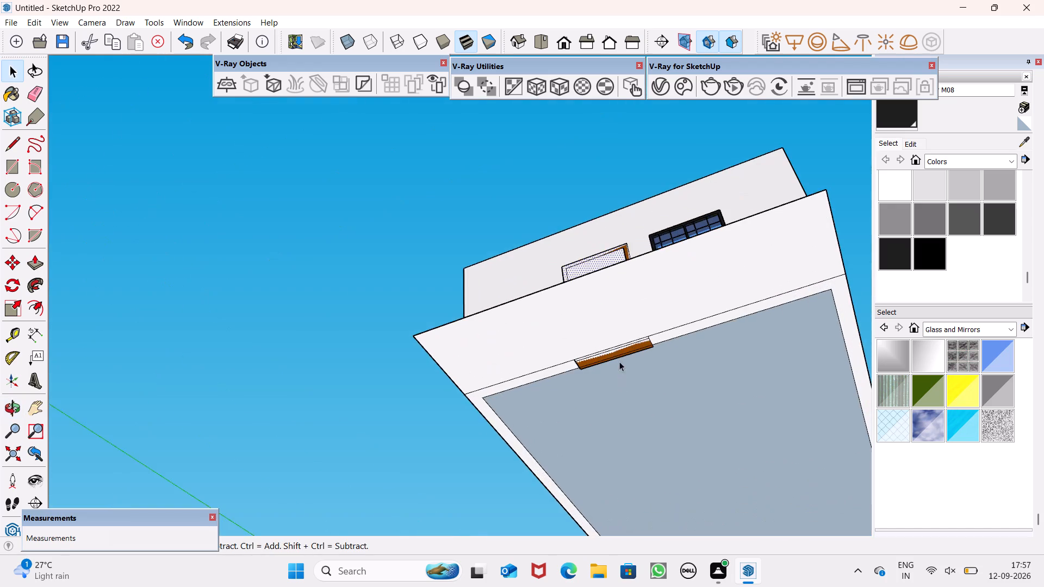
{"action": "scroll", "coordinate": [617, 357], "scroll_direction": "up", "scroll_amount": 13}
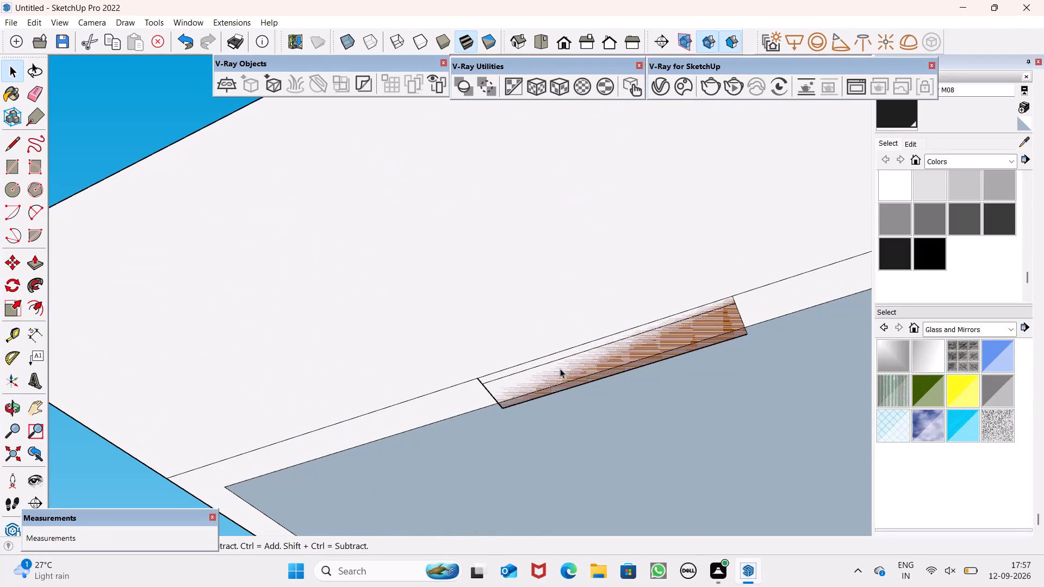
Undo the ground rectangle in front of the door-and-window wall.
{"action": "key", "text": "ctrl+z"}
Draw a ground rectangle 20' by about 7' 10" along the base of the door-and-window wall.
{"action": "scroll", "coordinate": [542, 344], "scroll_direction": "down", "scroll_amount": 7}
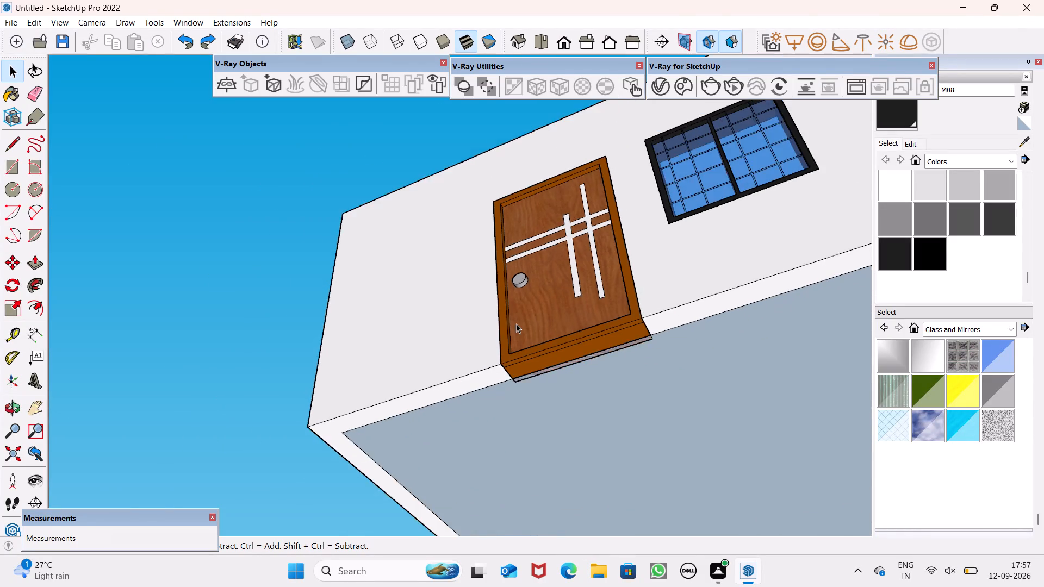
{"action": "scroll", "coordinate": [513, 317], "scroll_direction": "down", "scroll_amount": 7}
{"action": "scroll", "coordinate": [461, 301], "scroll_direction": "down", "scroll_amount": 6}
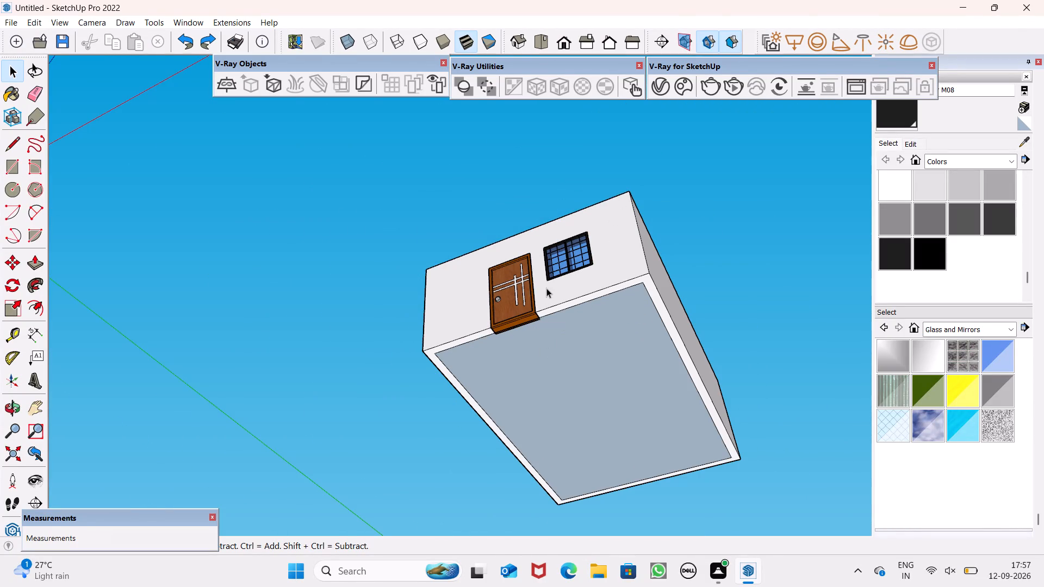
{"action": "scroll", "coordinate": [546, 288], "scroll_direction": "down", "scroll_amount": 5}
{"action": "middle_click_drag", "start_coordinate": [543, 297], "coordinate": [598, 393]}
{"action": "scroll", "coordinate": [351, 238], "scroll_direction": "up", "scroll_amount": 4}
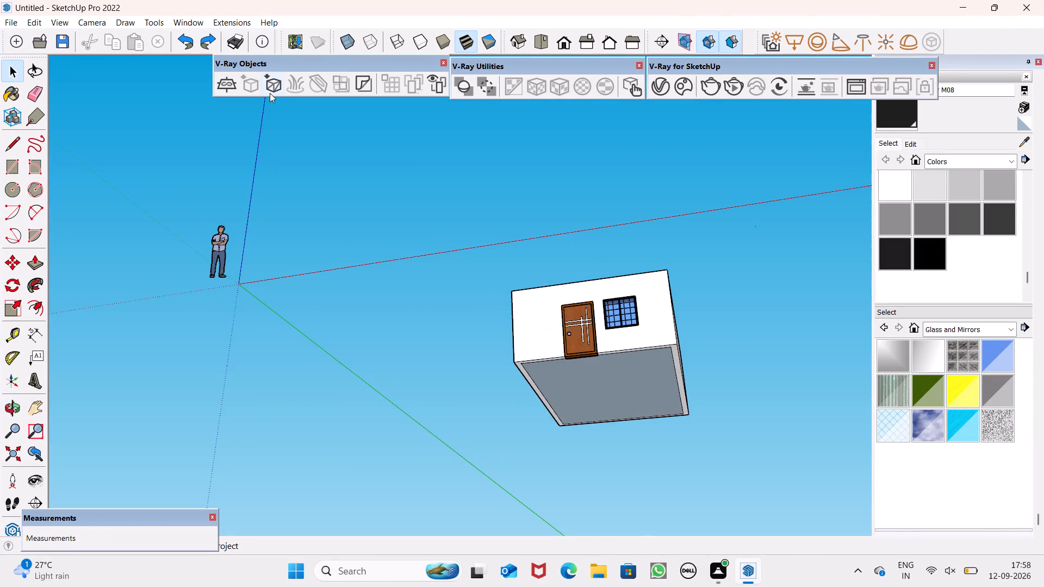
{"action": "scroll", "coordinate": [646, 363], "scroll_direction": "up", "scroll_amount": 3}
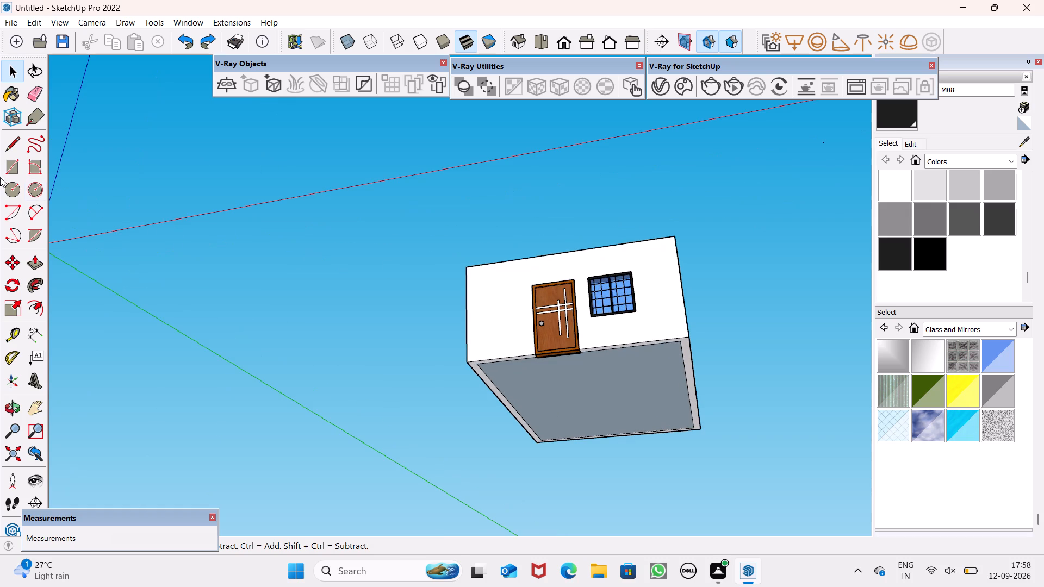
{"action": "left_click", "coordinate": [3, 169]}
{"action": "scroll", "coordinate": [592, 369], "scroll_direction": "up", "scroll_amount": 4}
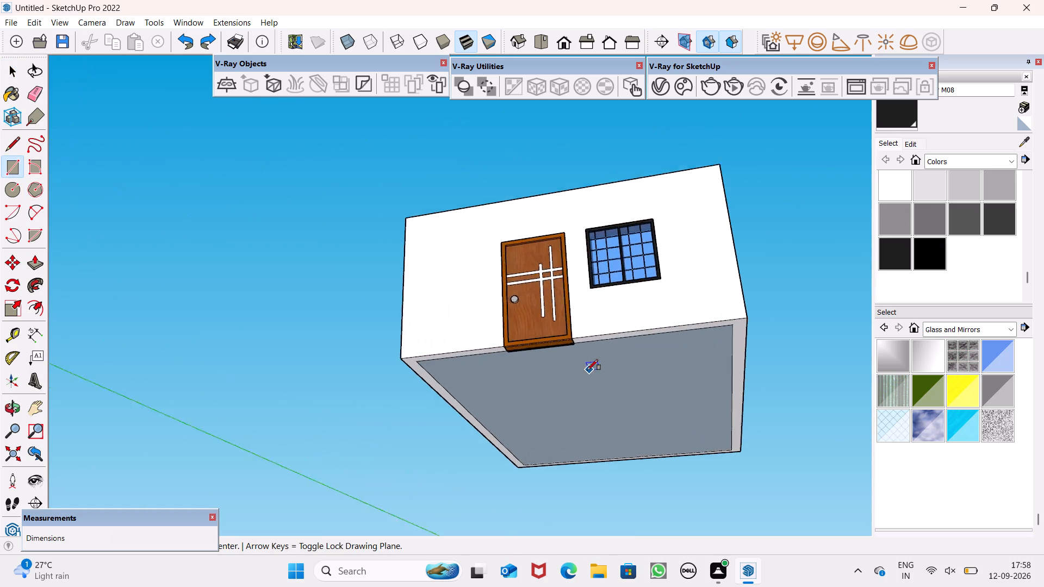
{"action": "scroll", "coordinate": [587, 370], "scroll_direction": "up", "scroll_amount": 2}
{"action": "scroll", "coordinate": [459, 349], "scroll_direction": "up", "scroll_amount": 5}
{"action": "left_click", "coordinate": [284, 363]}
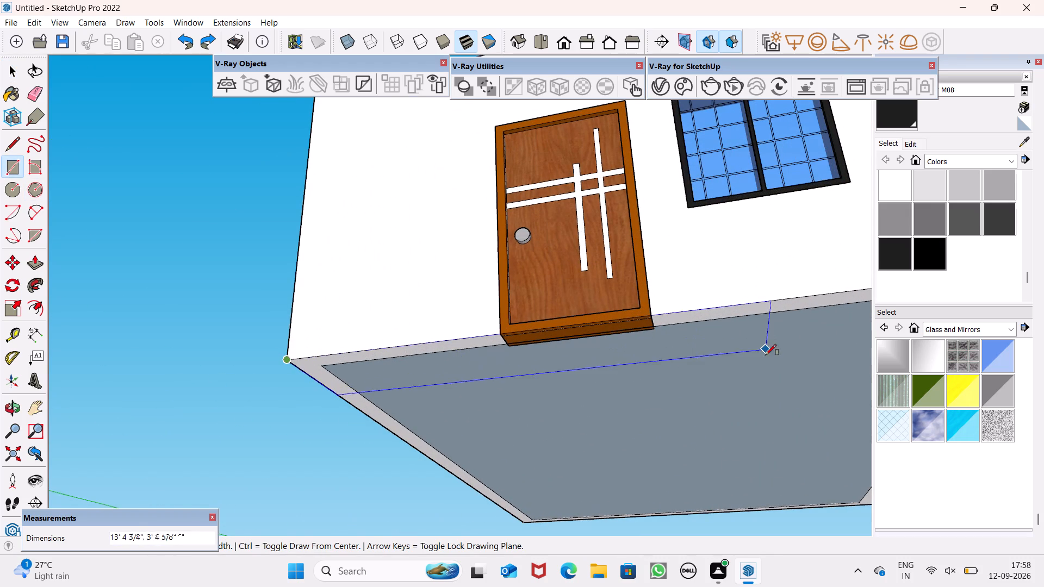
{"action": "scroll", "coordinate": [746, 432], "scroll_direction": "down", "scroll_amount": 13}
{"action": "scroll", "coordinate": [801, 427], "scroll_direction": "down", "scroll_amount": 7}
{"action": "middle_click_drag", "start_coordinate": [799, 444], "coordinate": [798, 461]}
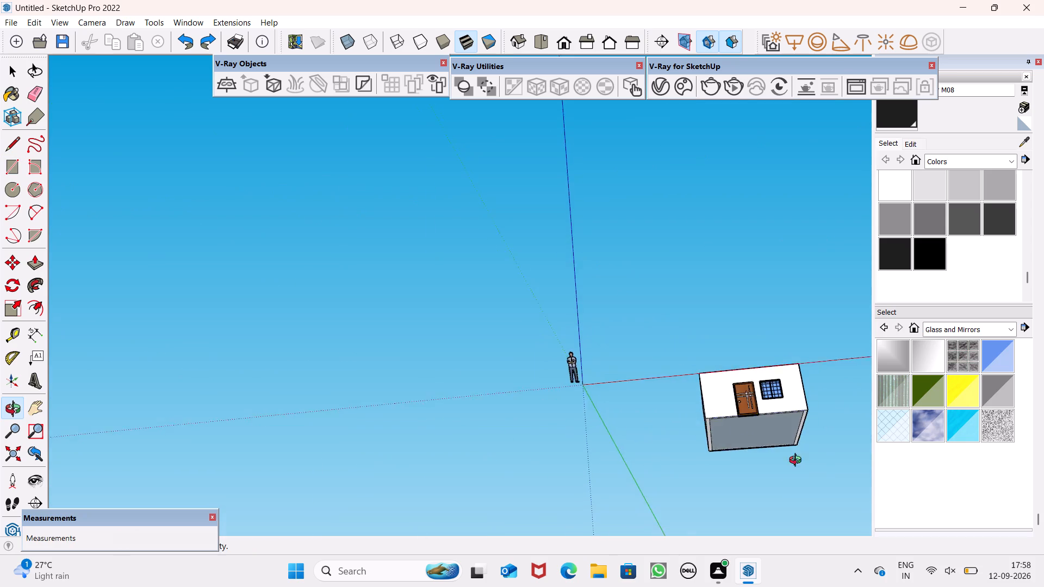
{"action": "middle_click_drag", "start_coordinate": [798, 461], "coordinate": [340, 521]}
{"action": "scroll", "coordinate": [792, 489], "scroll_direction": "down", "scroll_amount": 1}
{"action": "scroll", "coordinate": [562, 447], "scroll_direction": "down", "scroll_amount": 4}
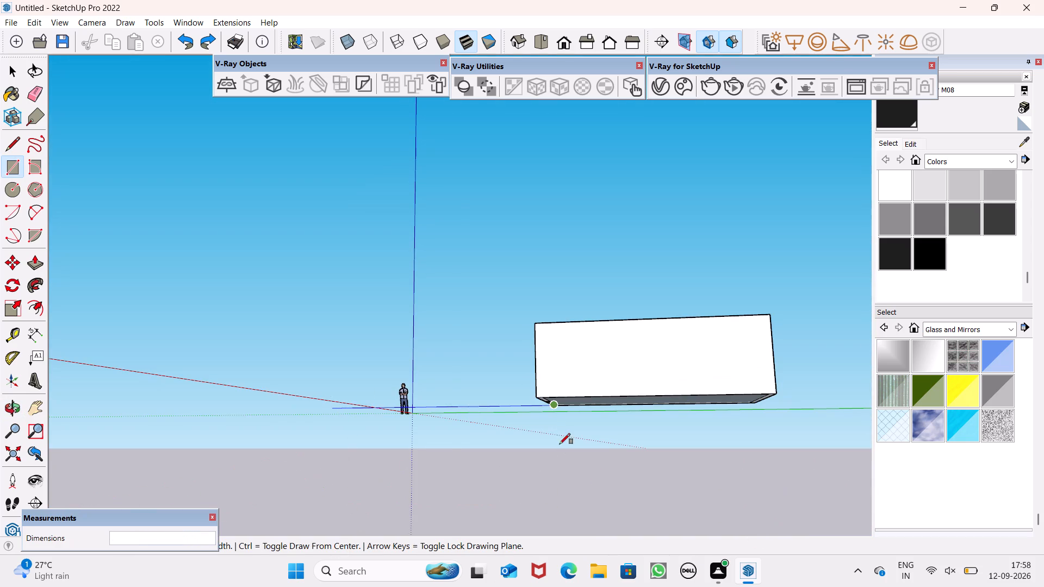
{"action": "scroll", "coordinate": [560, 444], "scroll_direction": "down", "scroll_amount": 2}
{"action": "middle_click_drag", "start_coordinate": [598, 493], "coordinate": [822, 521]}
{"action": "middle_click_drag", "start_coordinate": [518, 385], "coordinate": [655, 476]}
{"action": "scroll", "coordinate": [513, 408], "scroll_direction": "up", "scroll_amount": 8}
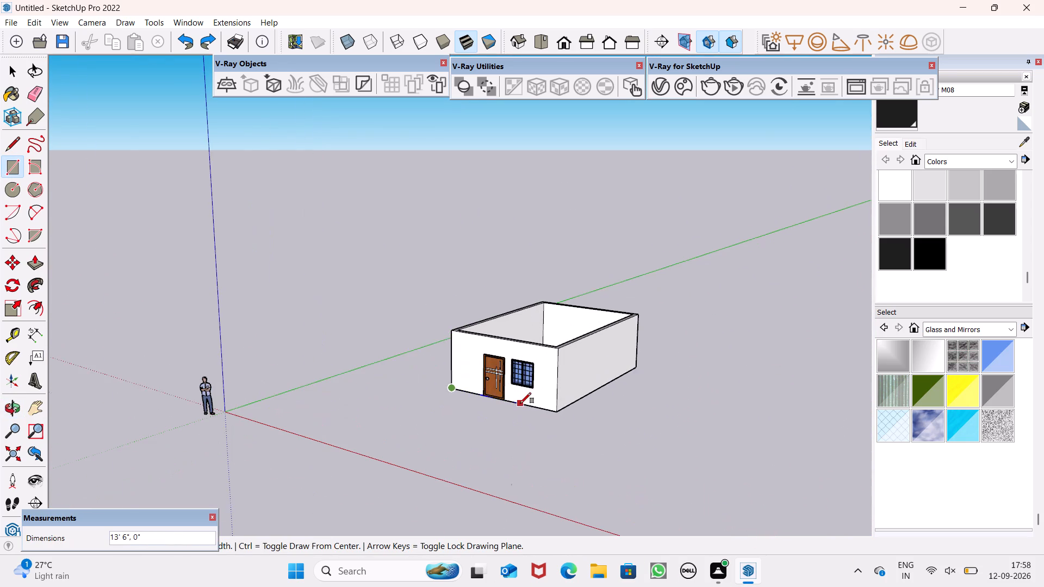
{"action": "scroll", "coordinate": [520, 403], "scroll_direction": "up", "scroll_amount": 20}
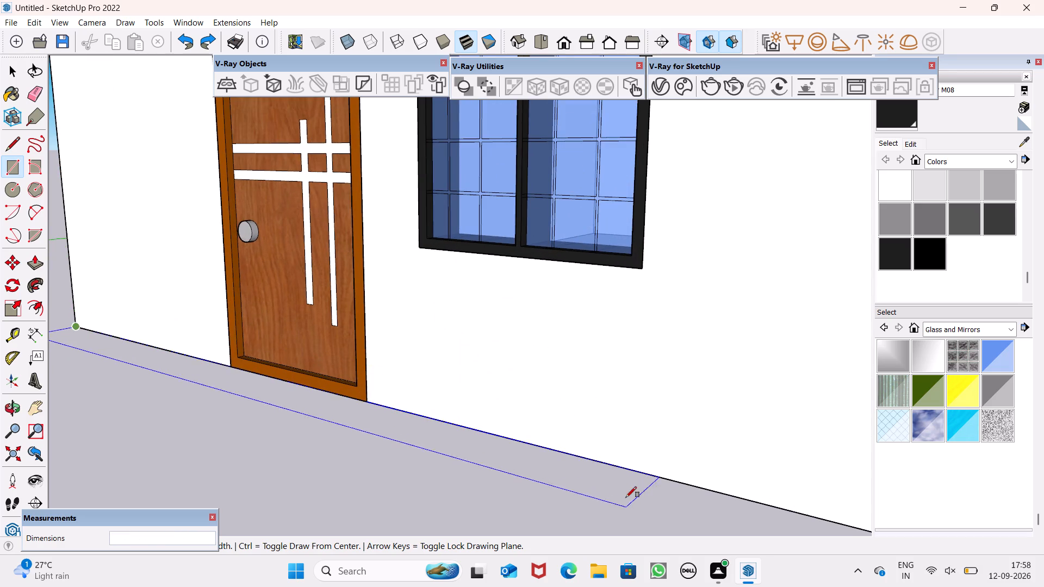
{"action": "scroll", "coordinate": [626, 496], "scroll_direction": "down", "scroll_amount": 7}
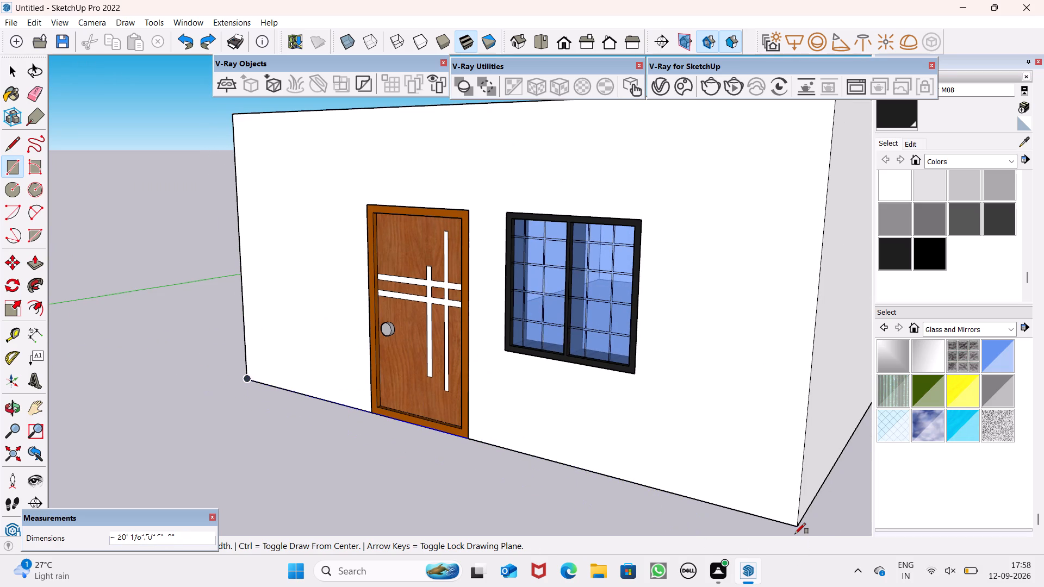
{"action": "scroll", "coordinate": [799, 487], "scroll_direction": "down", "scroll_amount": 6}
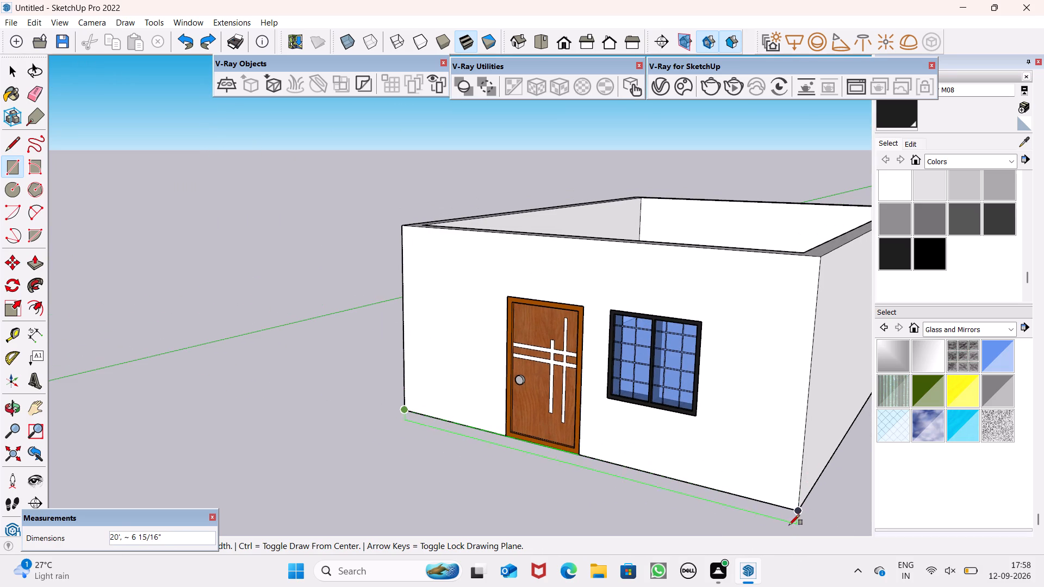
{"action": "scroll", "coordinate": [776, 481], "scroll_direction": "down", "scroll_amount": 7}
{"action": "middle_click_drag", "start_coordinate": [762, 509], "coordinate": [657, 472]}
{"action": "scroll", "coordinate": [761, 511], "scroll_direction": "down", "scroll_amount": 1}
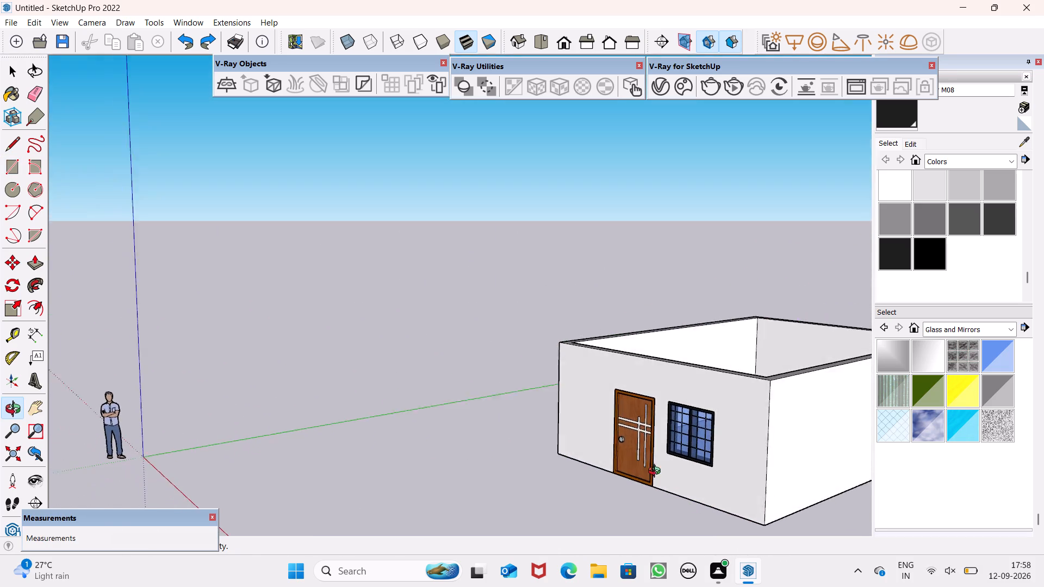
{"action": "middle_click_drag", "start_coordinate": [657, 472], "coordinate": [656, 471]}
{"action": "scroll", "coordinate": [670, 423], "scroll_direction": "down", "scroll_amount": 8}
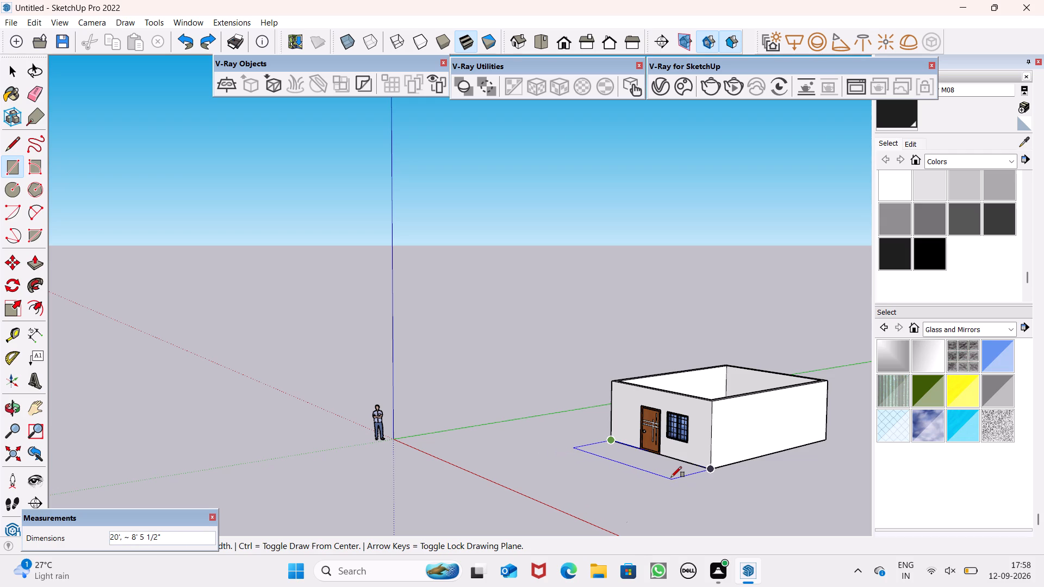
{"action": "left_click", "coordinate": [674, 476]}
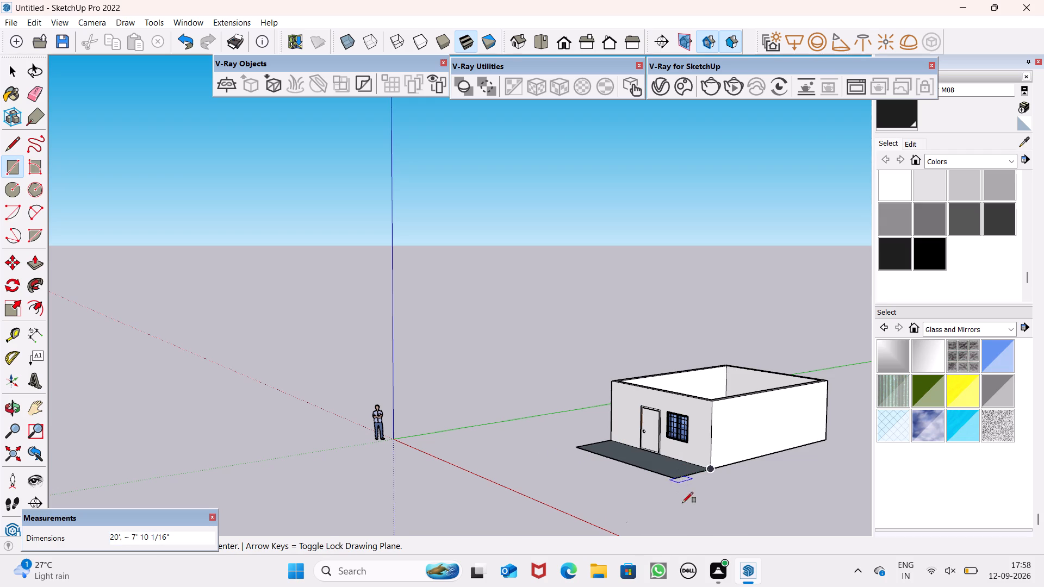
{"action": "key", "text": "space"}
Delete the white face overlapping the brown underside of the door threshold.
{"action": "middle_click_drag", "start_coordinate": [703, 499], "coordinate": [921, 500]}
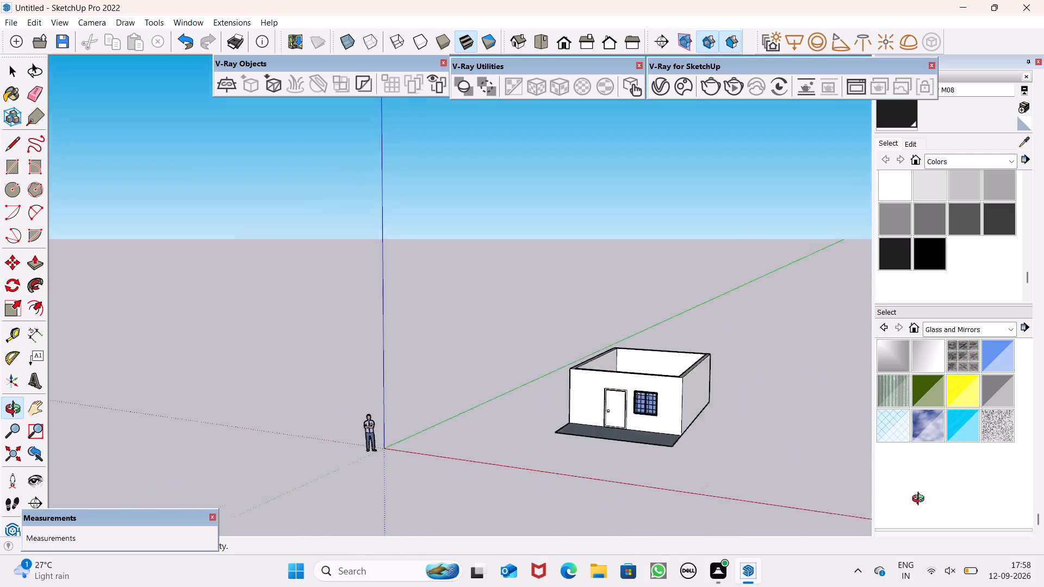
{"action": "middle_click_drag", "start_coordinate": [921, 500], "coordinate": [952, 484]}
{"action": "middle_click_drag", "start_coordinate": [675, 473], "coordinate": [667, 136]}
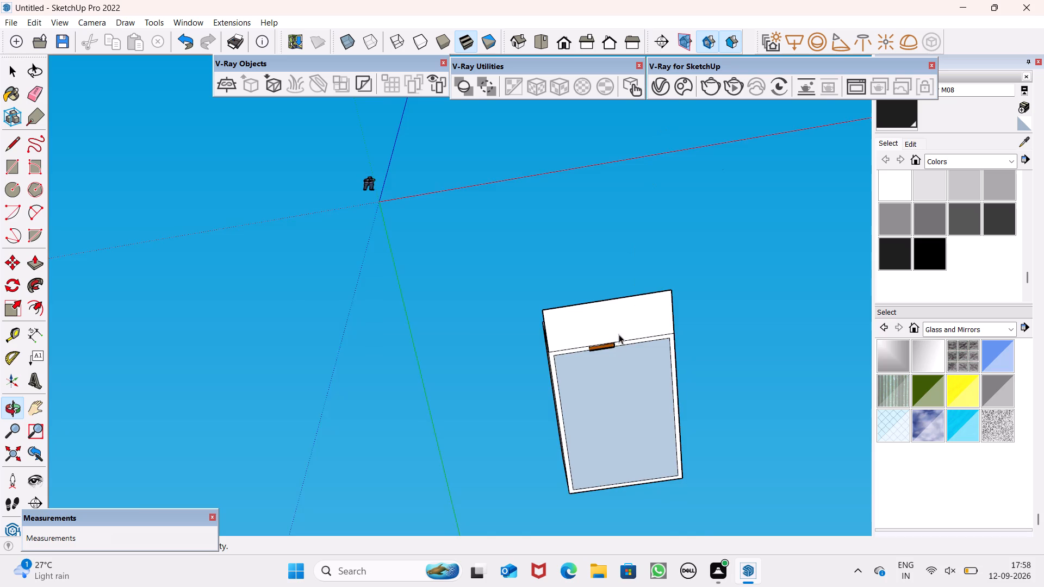
{"action": "scroll", "coordinate": [617, 347], "scroll_direction": "up", "scroll_amount": 8}
{"action": "middle_click_drag", "start_coordinate": [620, 335], "coordinate": [618, 204]}
{"action": "scroll", "coordinate": [604, 328], "scroll_direction": "up", "scroll_amount": 12}
{"action": "scroll", "coordinate": [501, 359], "scroll_direction": "up", "scroll_amount": 2}
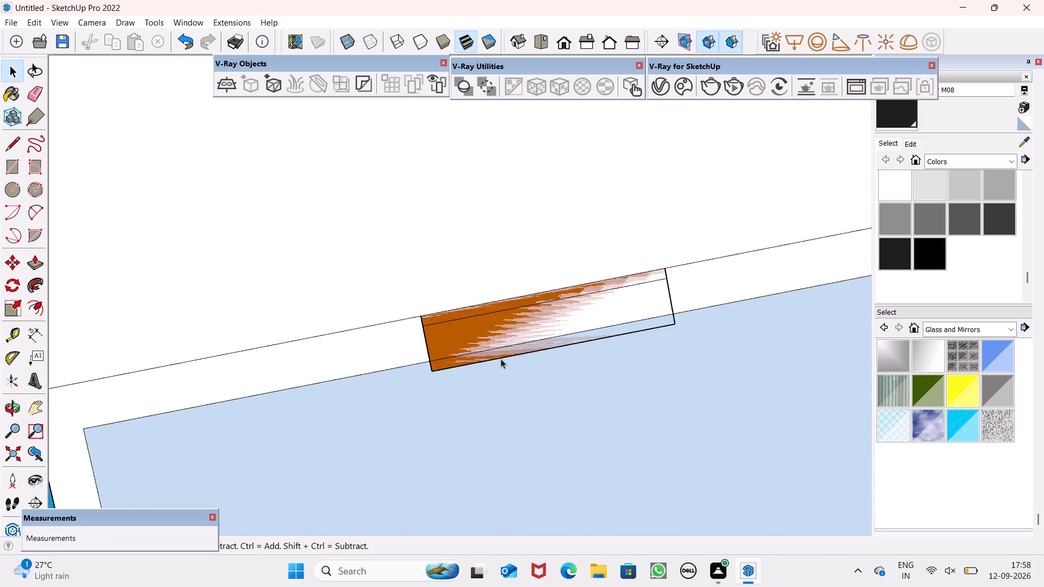
{"action": "scroll", "coordinate": [501, 359], "scroll_direction": "up", "scroll_amount": 1}
{"action": "scroll", "coordinate": [499, 351], "scroll_direction": "down", "scroll_amount": 7}
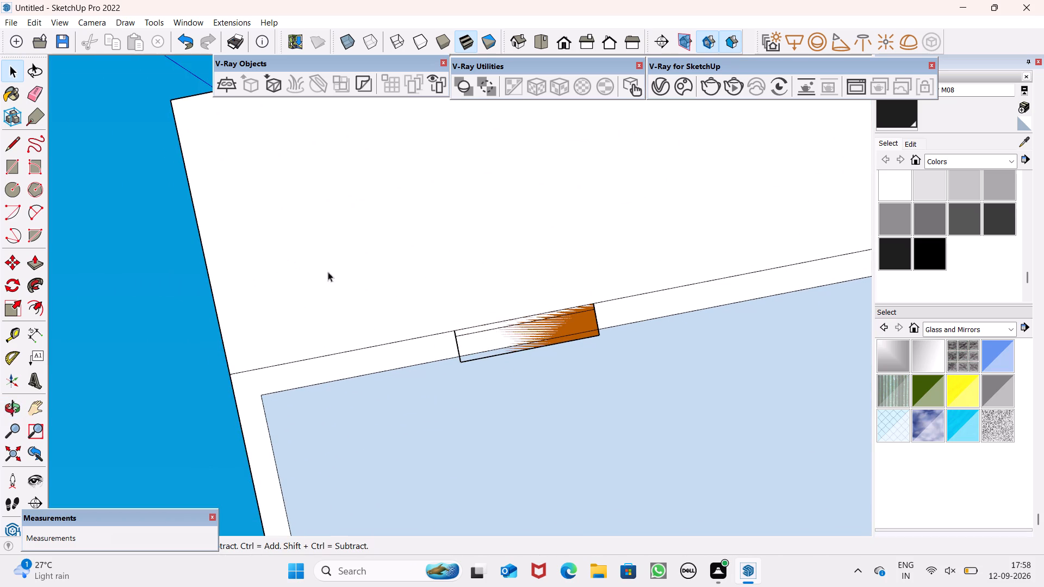
{"action": "left_click", "coordinate": [527, 334]}
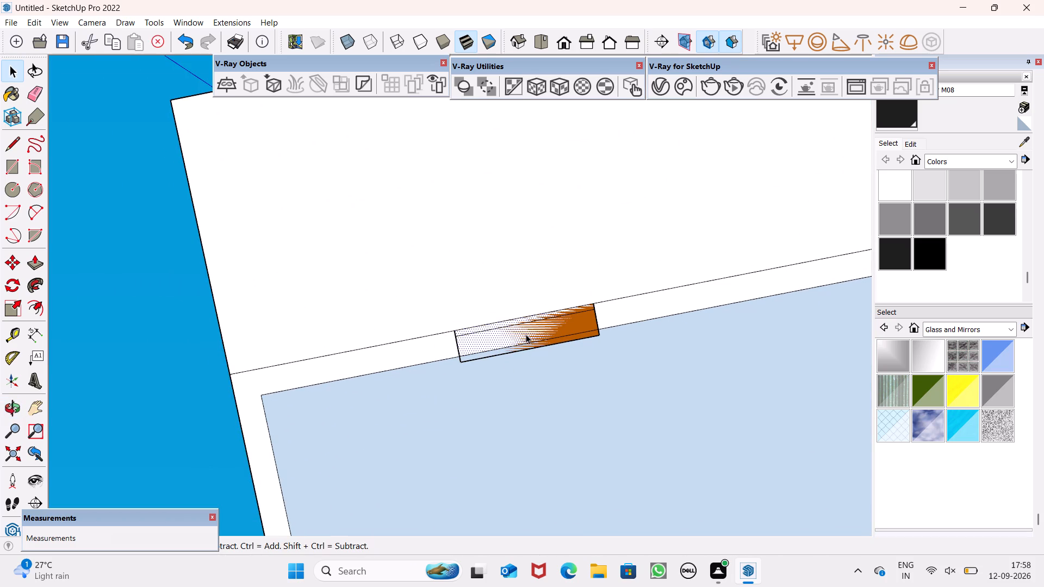
{"action": "key", "text": "Delete"}
Push/Pull the ground rectangle in front of the door wall up by 1" to form the platform.
{"action": "scroll", "coordinate": [526, 334], "scroll_direction": "down", "scroll_amount": 18}
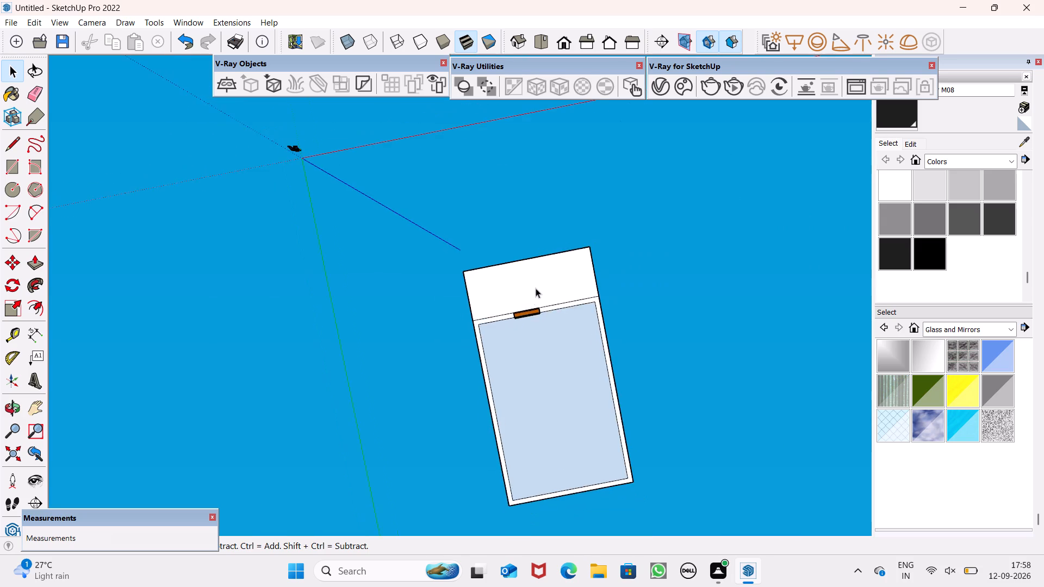
{"action": "scroll", "coordinate": [536, 286], "scroll_direction": "down", "scroll_amount": 5}
{"action": "middle_click_drag", "start_coordinate": [542, 291], "coordinate": [643, 586]}
{"action": "scroll", "coordinate": [573, 227], "scroll_direction": "down", "scroll_amount": 5}
{"action": "middle_click_drag", "start_coordinate": [564, 301], "coordinate": [599, 439]}
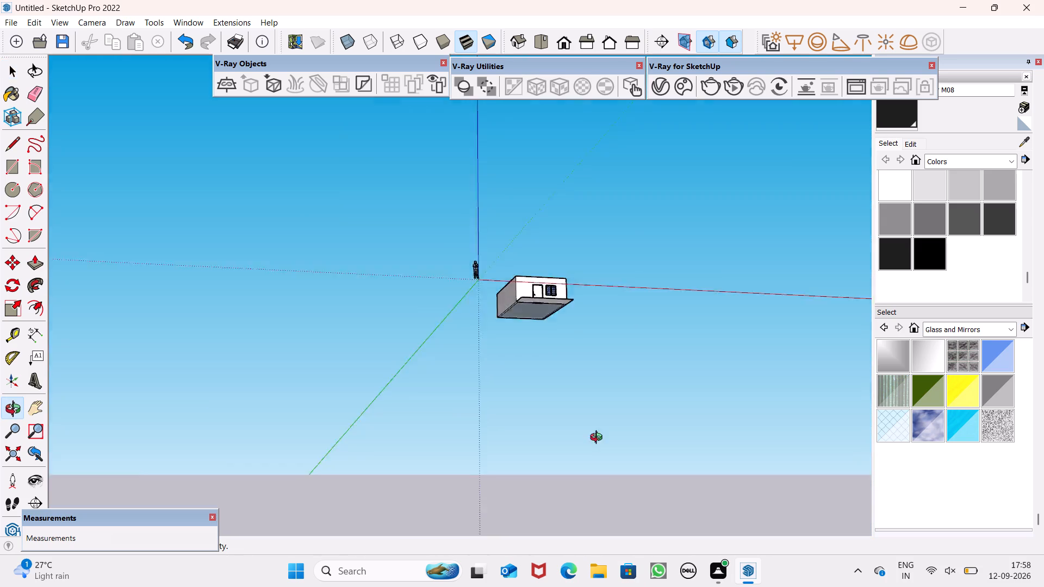
{"action": "middle_click_drag", "start_coordinate": [599, 439], "coordinate": [707, 564]}
{"action": "scroll", "coordinate": [515, 297], "scroll_direction": "up", "scroll_amount": 7}
{"action": "scroll", "coordinate": [623, 266], "scroll_direction": "up", "scroll_amount": 7}
{"action": "scroll", "coordinate": [535, 325], "scroll_direction": "up", "scroll_amount": 5}
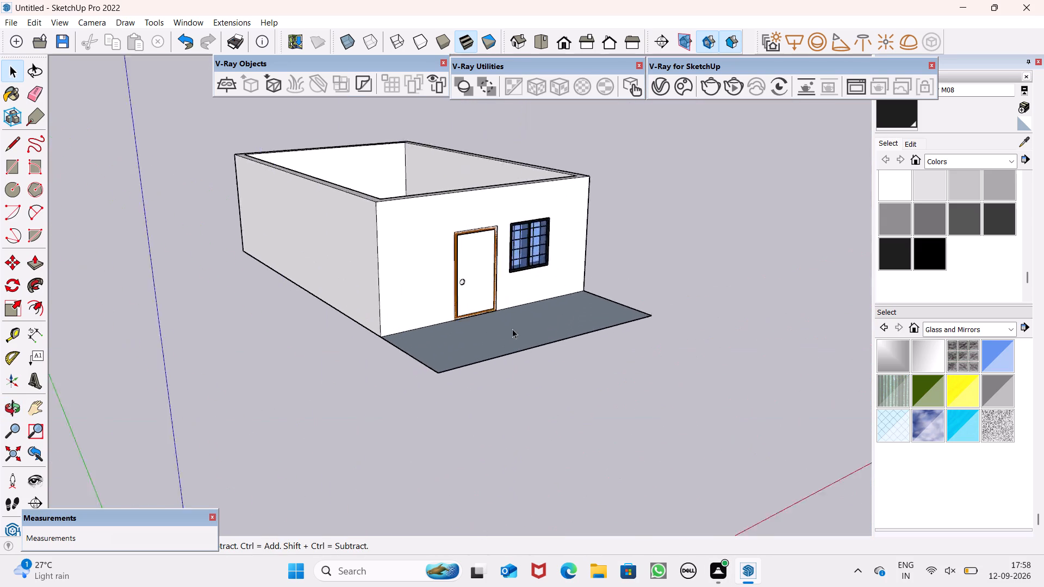
{"action": "scroll", "coordinate": [512, 329], "scroll_direction": "up", "scroll_amount": 4}
{"action": "scroll", "coordinate": [382, 356], "scroll_direction": "up", "scroll_amount": 6}
{"action": "scroll", "coordinate": [356, 404], "scroll_direction": "down", "scroll_amount": 4}
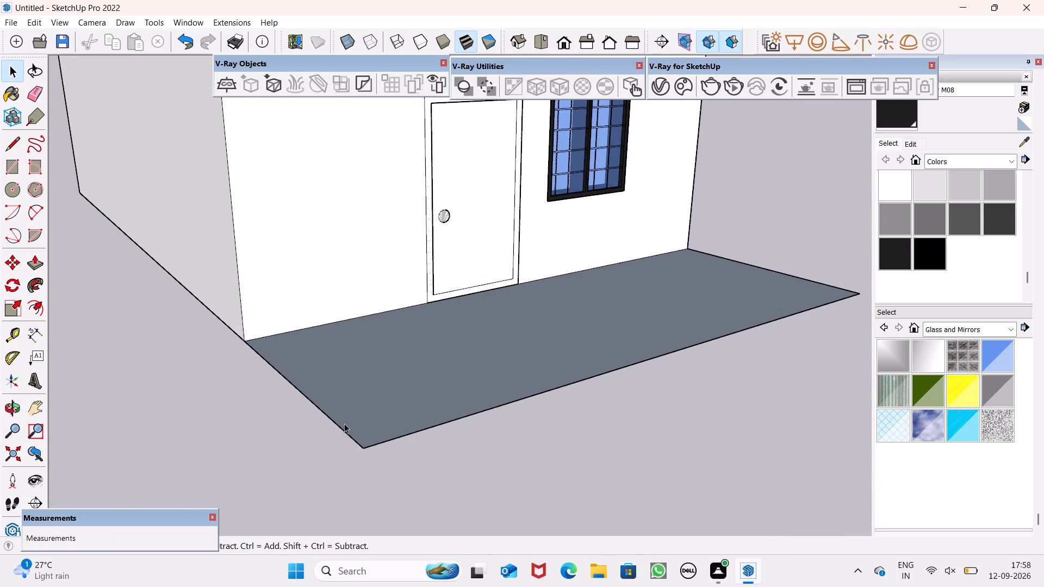
{"action": "scroll", "coordinate": [344, 423], "scroll_direction": "up", "scroll_amount": 6}
{"action": "left_click", "coordinate": [877, 188]}
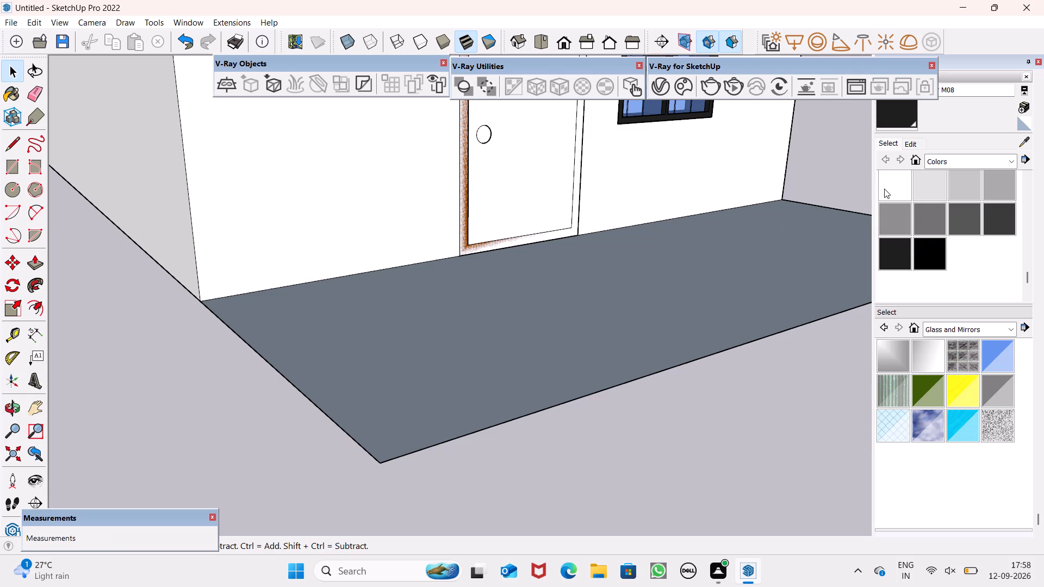
{"action": "left_click", "coordinate": [39, 270]}
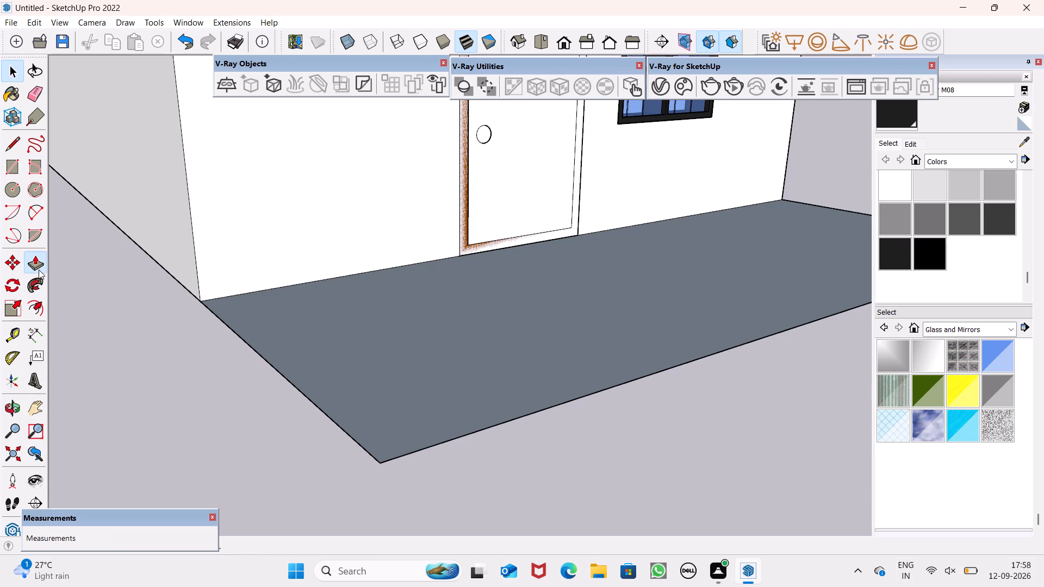
{"action": "left_click_drag", "start_coordinate": [314, 370], "coordinate": [316, 355]}
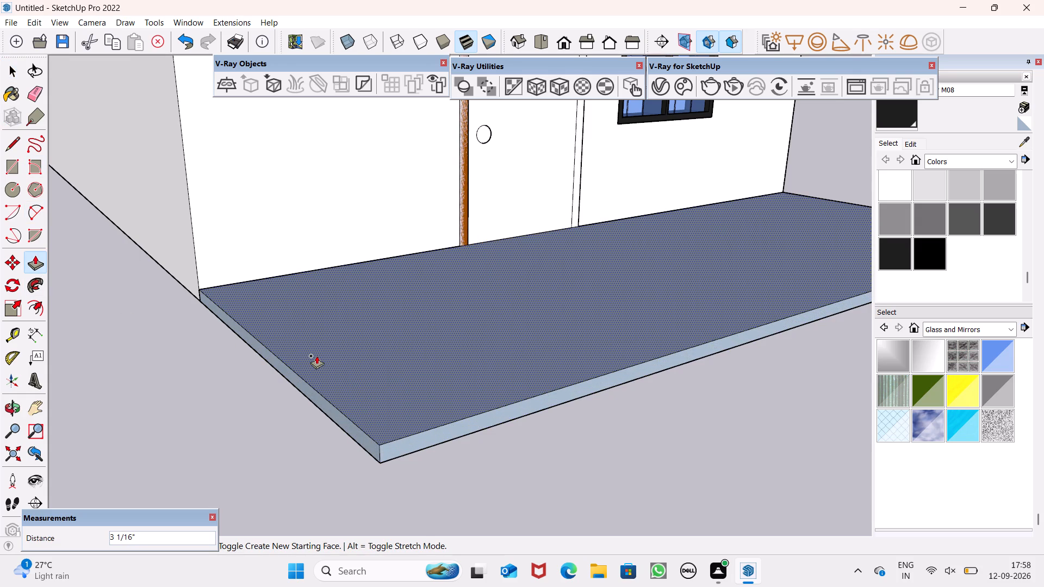
{"action": "left_click_drag", "start_coordinate": [316, 355], "coordinate": [316, 354]}
{"action": "type", "text": "1\""}
{"action": "key", "text": "Return"}
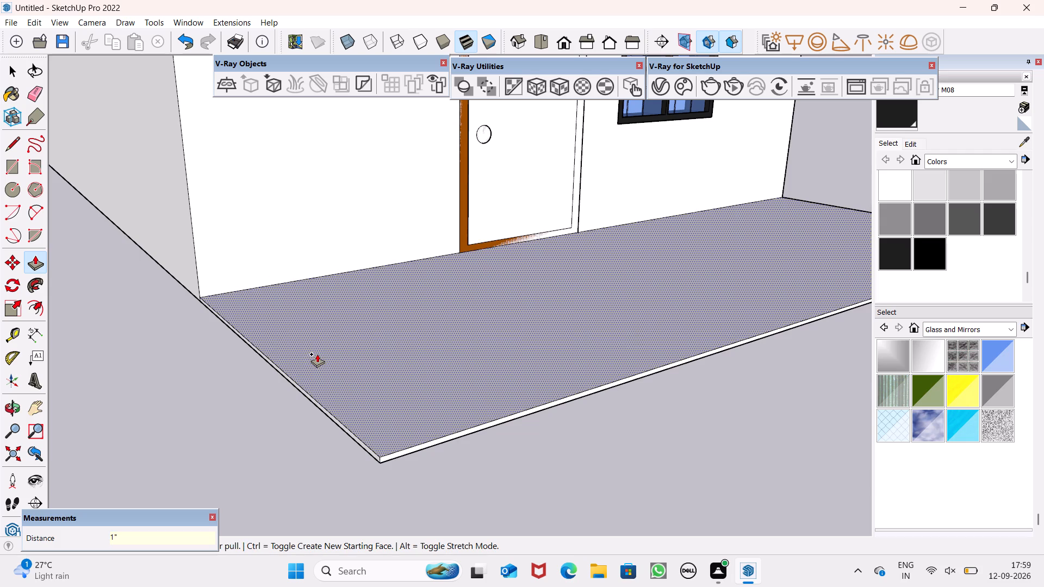
{"action": "key", "text": "space"}
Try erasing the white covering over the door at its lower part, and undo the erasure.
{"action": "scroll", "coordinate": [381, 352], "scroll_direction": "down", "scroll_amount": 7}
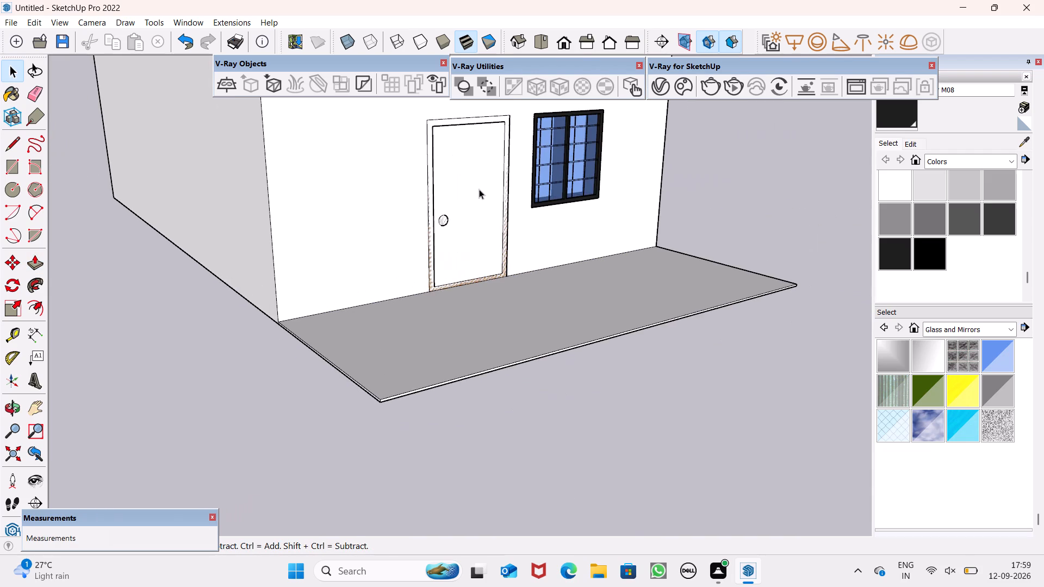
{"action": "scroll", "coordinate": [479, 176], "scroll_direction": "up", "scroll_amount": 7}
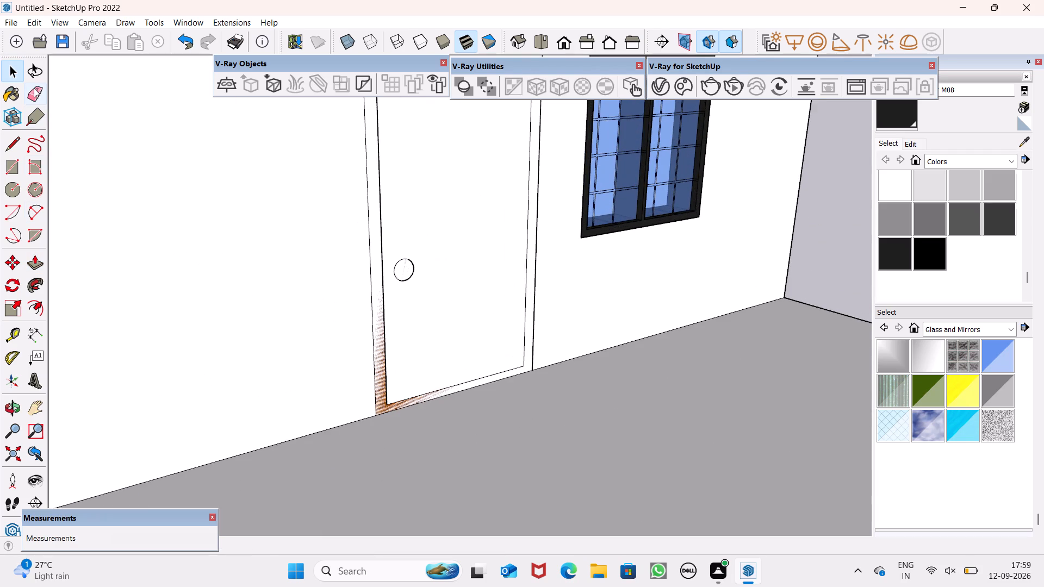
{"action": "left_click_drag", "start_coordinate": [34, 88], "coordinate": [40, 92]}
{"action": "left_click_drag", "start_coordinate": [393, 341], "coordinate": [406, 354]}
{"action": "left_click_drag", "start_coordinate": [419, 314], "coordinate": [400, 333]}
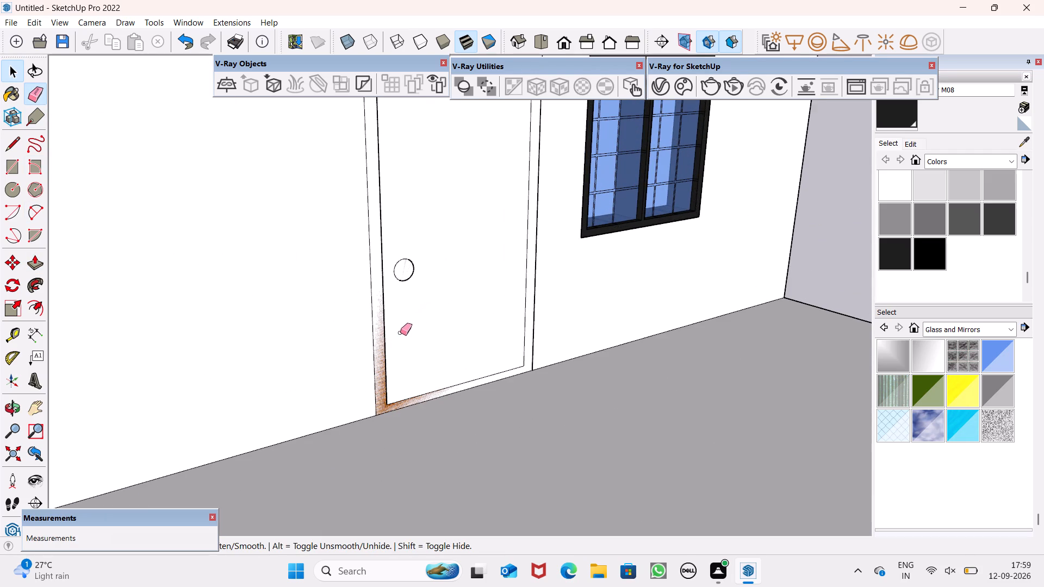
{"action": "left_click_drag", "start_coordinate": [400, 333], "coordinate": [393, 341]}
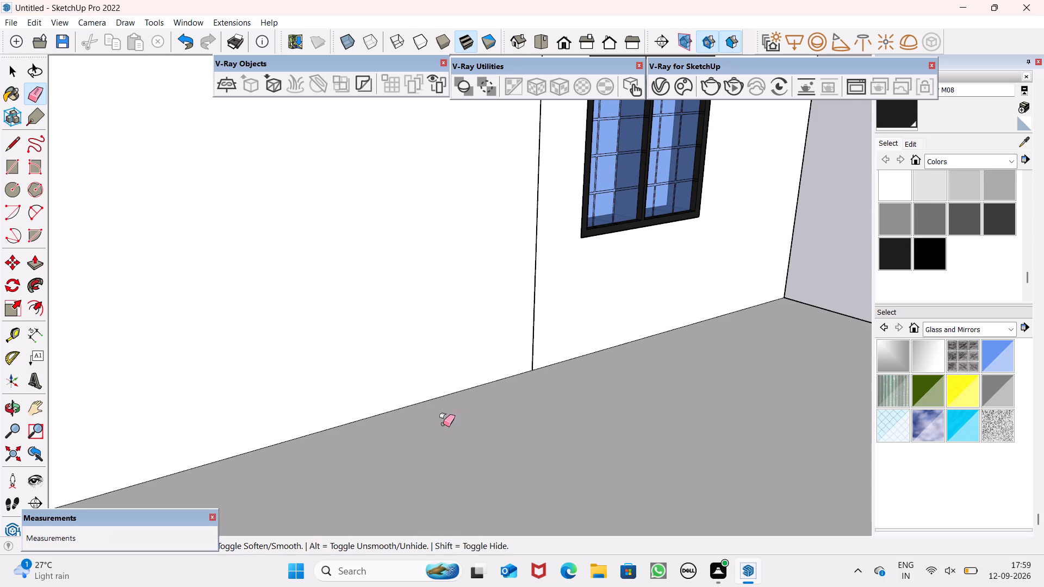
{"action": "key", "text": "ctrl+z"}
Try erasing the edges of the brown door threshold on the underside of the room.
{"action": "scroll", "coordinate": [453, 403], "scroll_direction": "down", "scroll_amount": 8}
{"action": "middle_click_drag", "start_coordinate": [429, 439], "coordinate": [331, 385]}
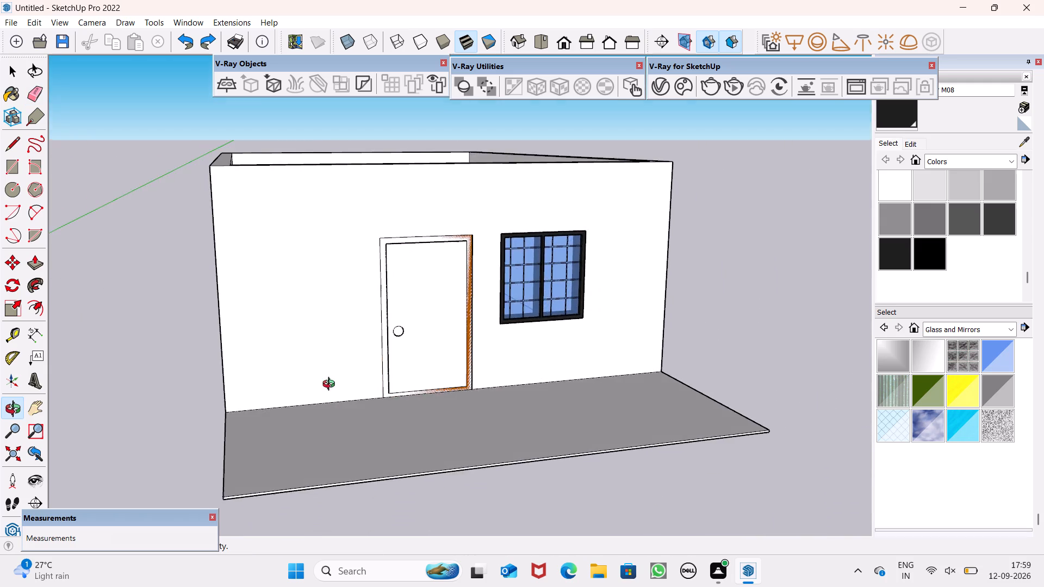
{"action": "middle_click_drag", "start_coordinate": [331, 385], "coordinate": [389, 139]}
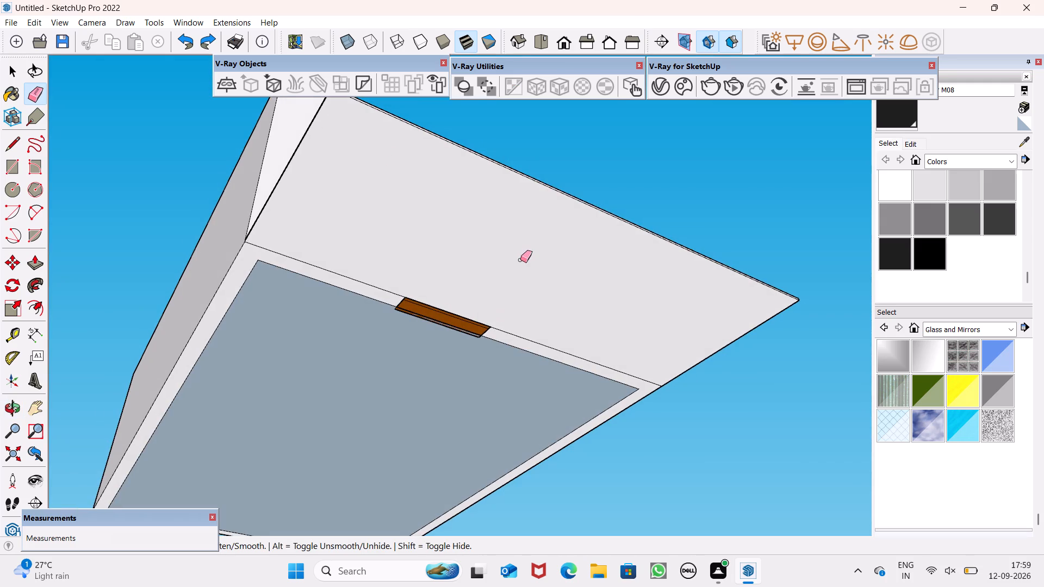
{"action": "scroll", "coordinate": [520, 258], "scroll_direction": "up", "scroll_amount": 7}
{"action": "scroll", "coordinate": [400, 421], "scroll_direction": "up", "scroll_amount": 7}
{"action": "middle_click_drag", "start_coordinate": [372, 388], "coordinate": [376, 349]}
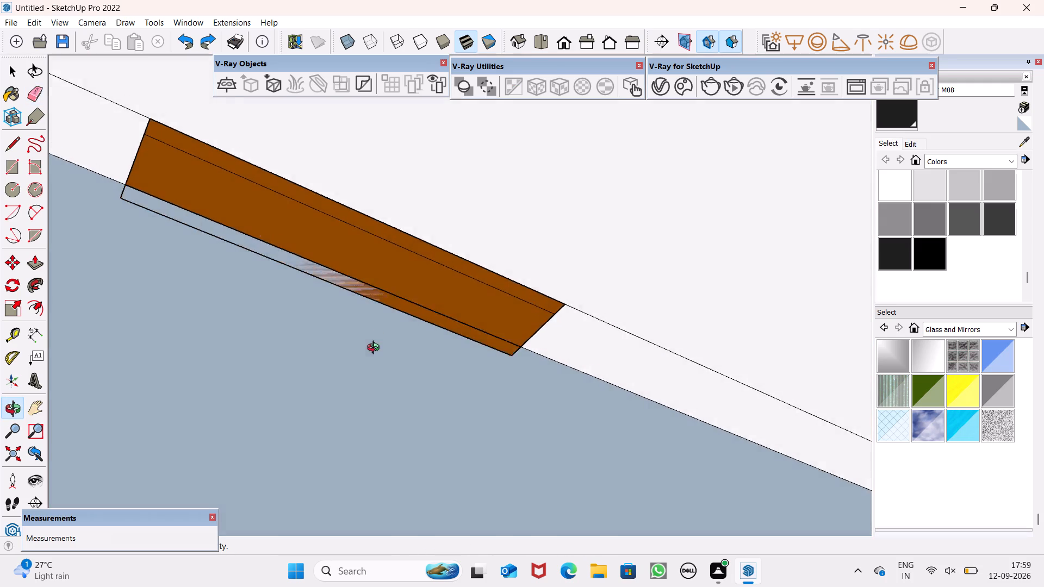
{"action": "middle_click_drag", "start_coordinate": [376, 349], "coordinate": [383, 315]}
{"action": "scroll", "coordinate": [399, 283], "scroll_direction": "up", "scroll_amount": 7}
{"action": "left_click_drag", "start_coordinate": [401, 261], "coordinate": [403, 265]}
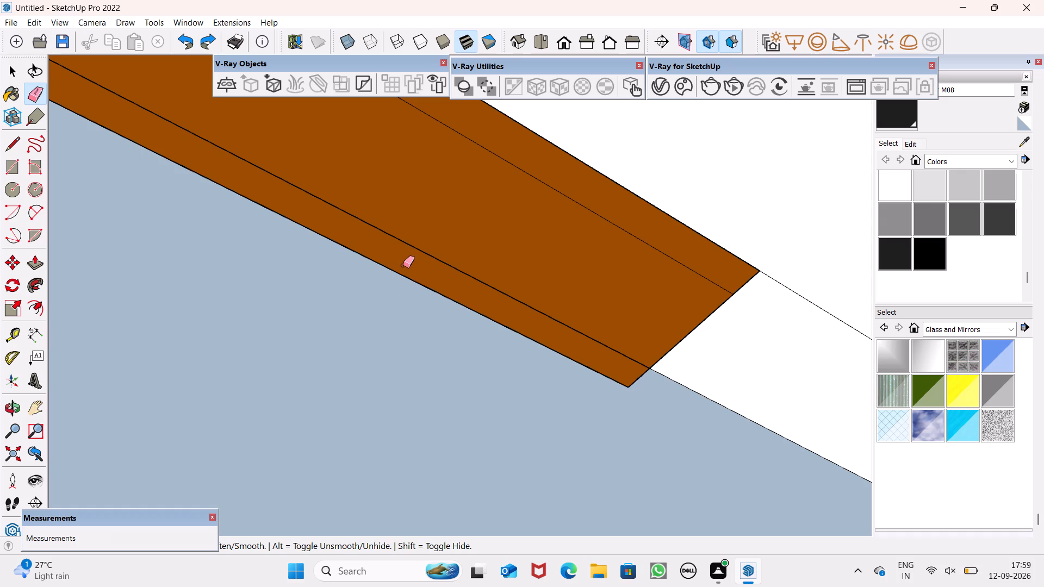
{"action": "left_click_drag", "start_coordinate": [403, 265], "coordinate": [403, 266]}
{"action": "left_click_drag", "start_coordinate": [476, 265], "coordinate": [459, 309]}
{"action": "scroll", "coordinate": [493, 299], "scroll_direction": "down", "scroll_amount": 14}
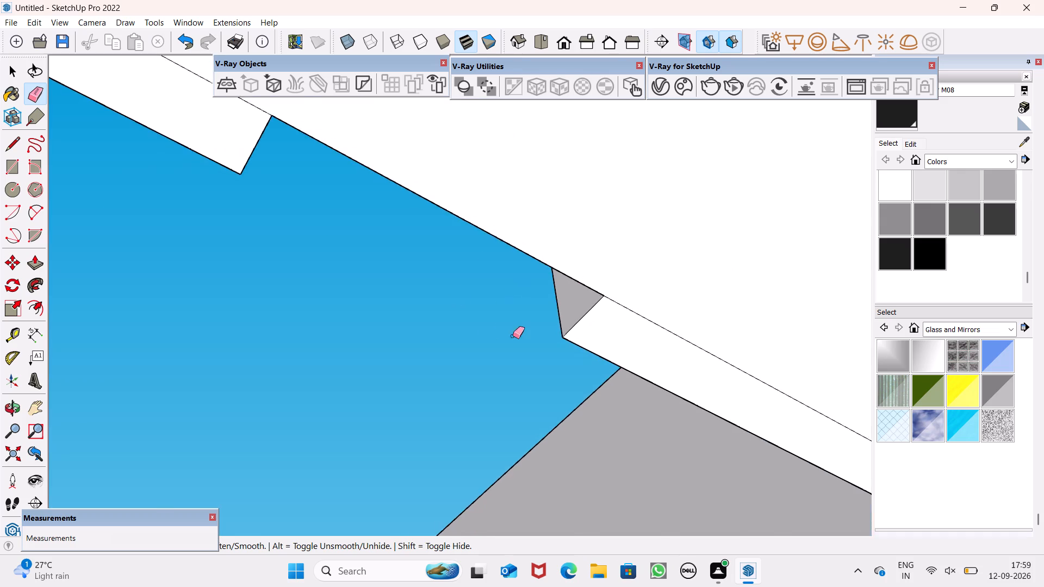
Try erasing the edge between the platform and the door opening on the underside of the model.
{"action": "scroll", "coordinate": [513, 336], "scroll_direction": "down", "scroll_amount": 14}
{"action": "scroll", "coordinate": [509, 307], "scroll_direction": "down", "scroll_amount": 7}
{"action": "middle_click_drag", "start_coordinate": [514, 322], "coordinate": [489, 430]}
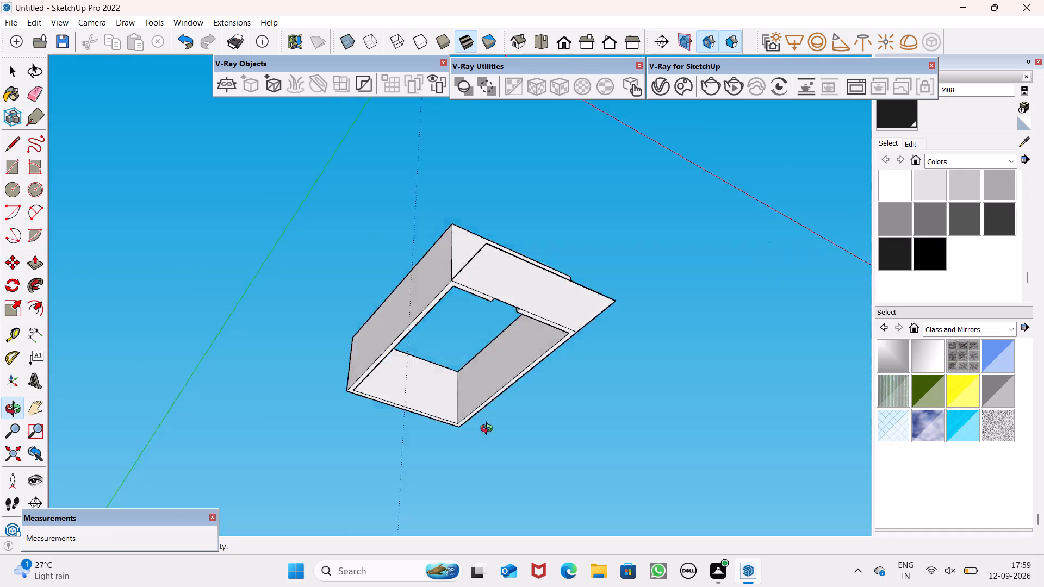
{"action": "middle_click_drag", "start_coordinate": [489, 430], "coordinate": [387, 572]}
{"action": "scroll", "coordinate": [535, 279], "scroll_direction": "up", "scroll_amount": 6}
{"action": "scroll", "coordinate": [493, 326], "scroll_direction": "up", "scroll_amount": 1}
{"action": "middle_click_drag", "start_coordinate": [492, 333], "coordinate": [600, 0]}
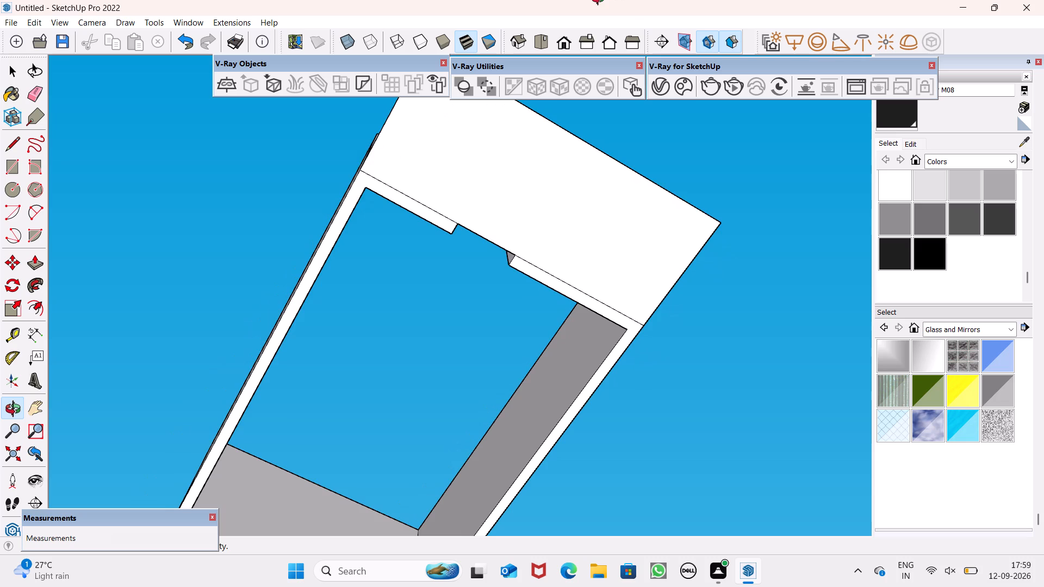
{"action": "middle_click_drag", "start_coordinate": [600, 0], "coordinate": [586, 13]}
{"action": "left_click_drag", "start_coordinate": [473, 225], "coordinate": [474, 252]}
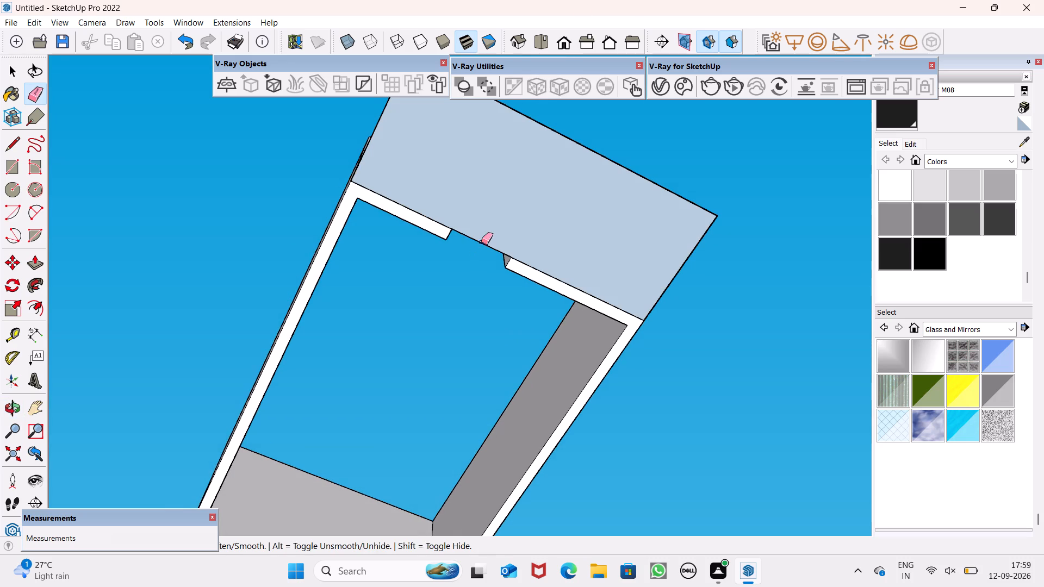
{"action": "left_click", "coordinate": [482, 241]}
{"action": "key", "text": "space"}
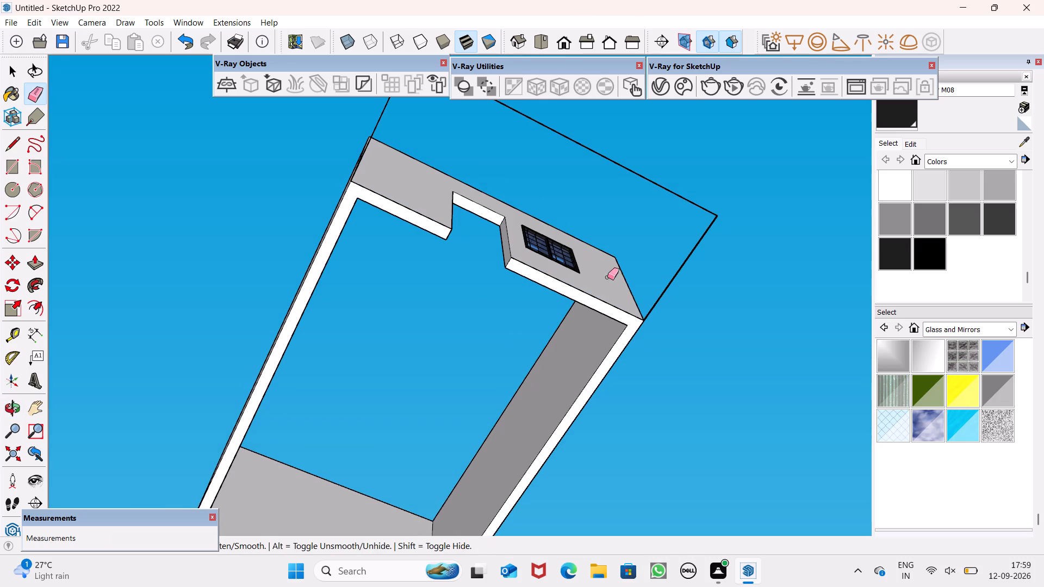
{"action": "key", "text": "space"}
Undo the underside erasures and the ground platform, back to the room with its finished wooden door.
{"action": "scroll", "coordinate": [639, 213], "scroll_direction": "down", "scroll_amount": 7}
{"action": "middle_click_drag", "start_coordinate": [637, 214], "coordinate": [605, 586]}
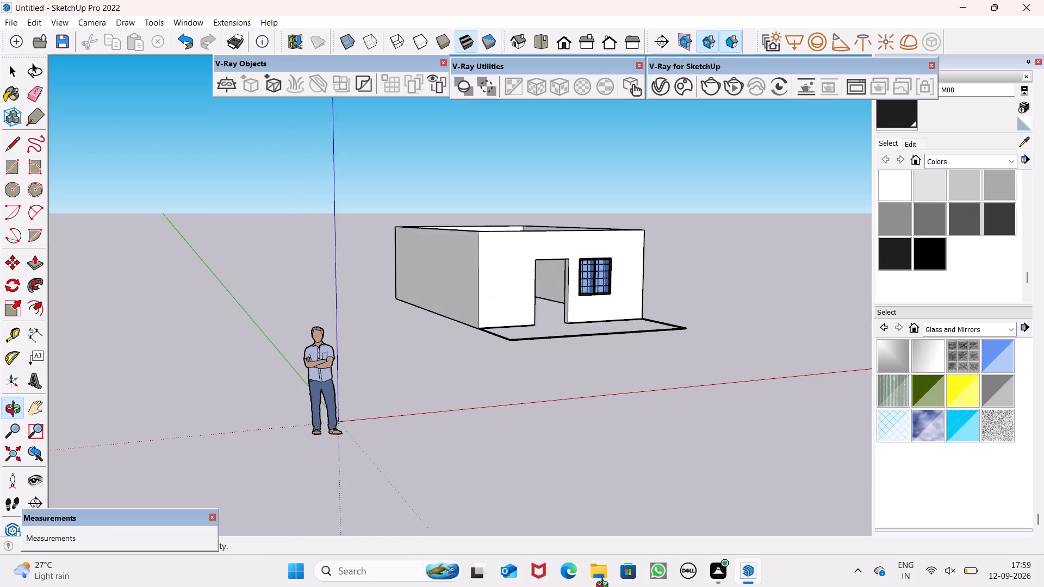
{"action": "middle_click_drag", "start_coordinate": [605, 586], "coordinate": [605, 586]}
{"action": "scroll", "coordinate": [598, 346], "scroll_direction": "up", "scroll_amount": 6}
{"action": "middle_click_drag", "start_coordinate": [599, 338], "coordinate": [351, 533]}
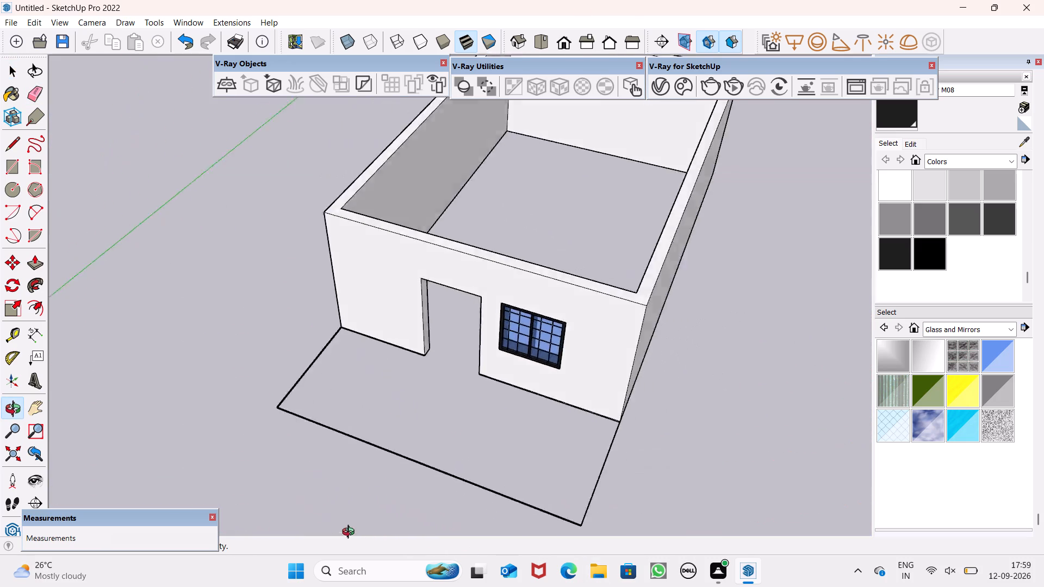
{"action": "middle_click_drag", "start_coordinate": [351, 533], "coordinate": [473, 486]}
{"action": "scroll", "coordinate": [483, 453], "scroll_direction": "up", "scroll_amount": 3}
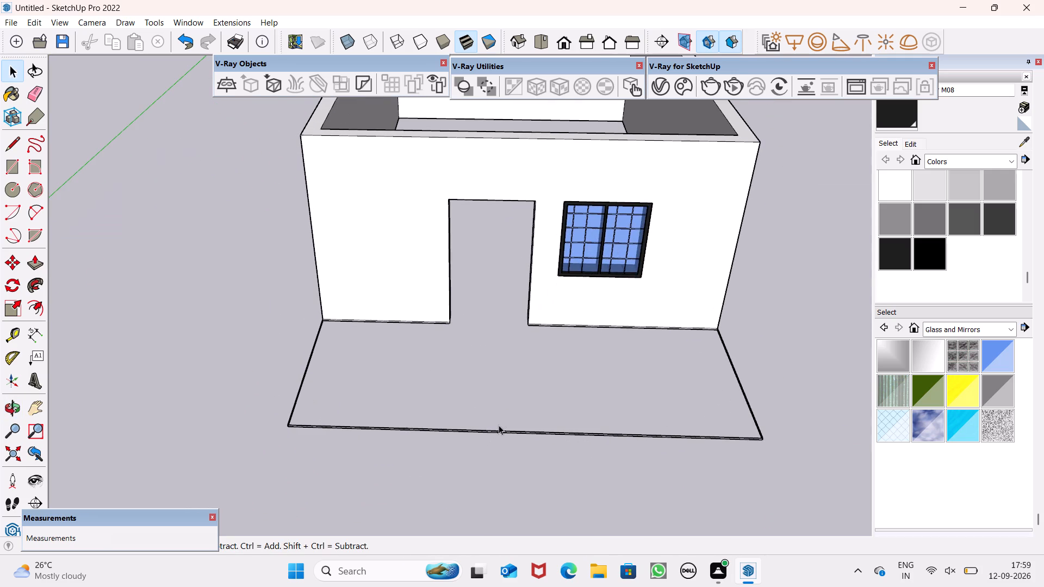
{"action": "key", "text": "ctrl+z"}
{"action": "key", "text": "ctrl+z"}
{"action": "key", "text": "ctrl+z"}
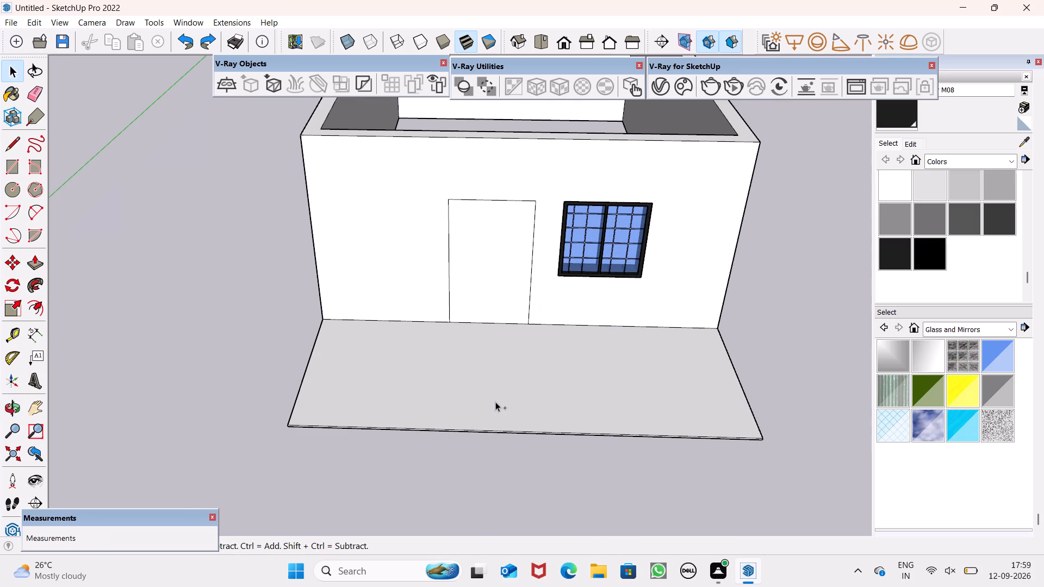
{"action": "key", "text": "ctrl+z"}
{"action": "key", "text": "ctrl+z"}
{"action": "key", "text": "ctrl+z"}
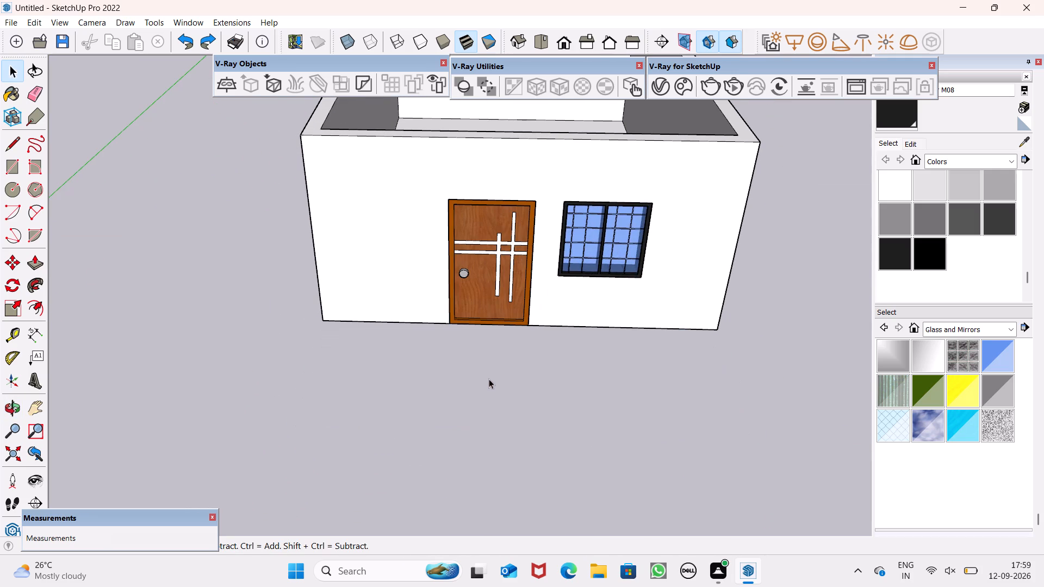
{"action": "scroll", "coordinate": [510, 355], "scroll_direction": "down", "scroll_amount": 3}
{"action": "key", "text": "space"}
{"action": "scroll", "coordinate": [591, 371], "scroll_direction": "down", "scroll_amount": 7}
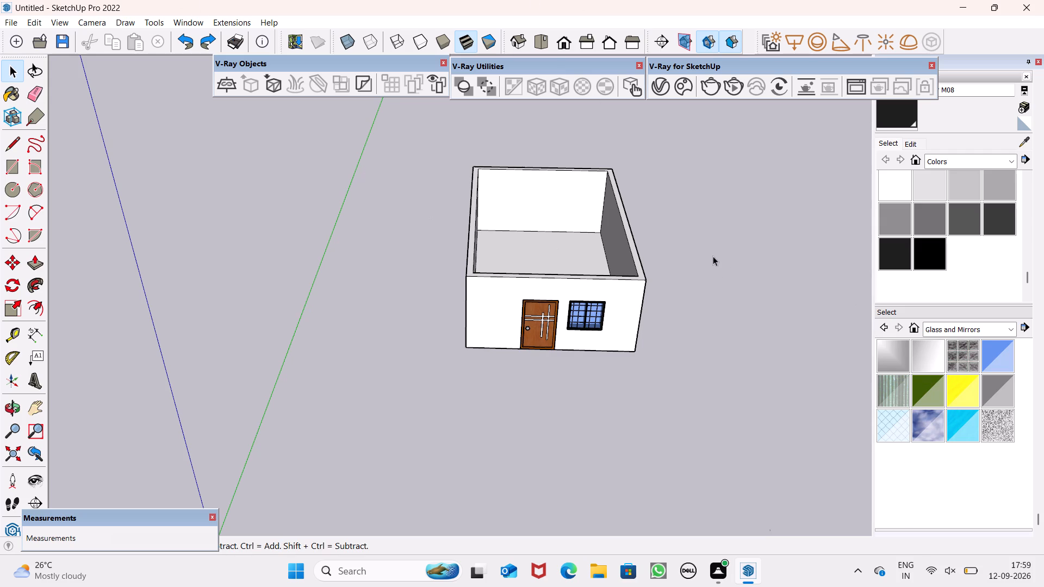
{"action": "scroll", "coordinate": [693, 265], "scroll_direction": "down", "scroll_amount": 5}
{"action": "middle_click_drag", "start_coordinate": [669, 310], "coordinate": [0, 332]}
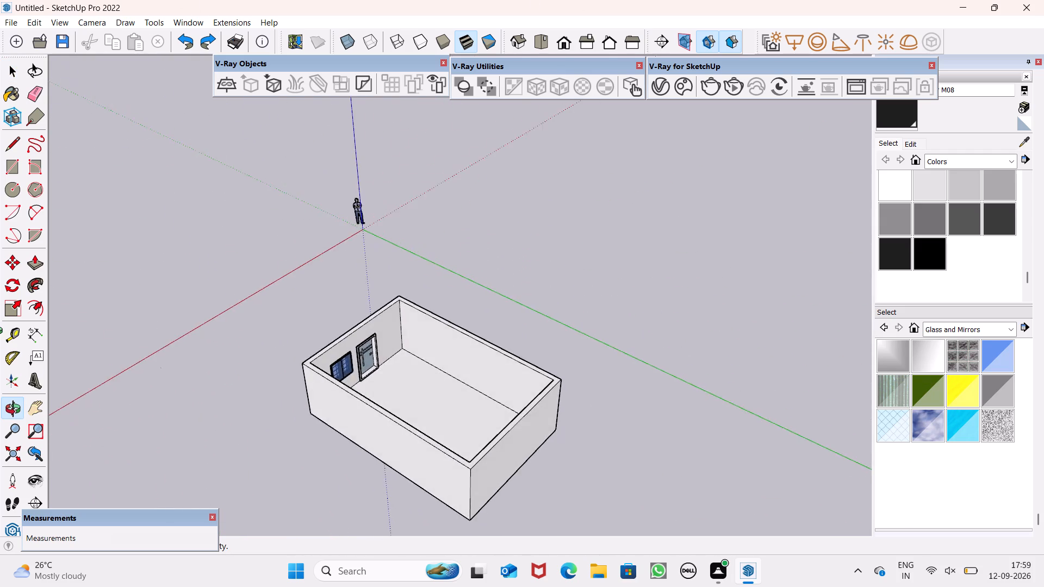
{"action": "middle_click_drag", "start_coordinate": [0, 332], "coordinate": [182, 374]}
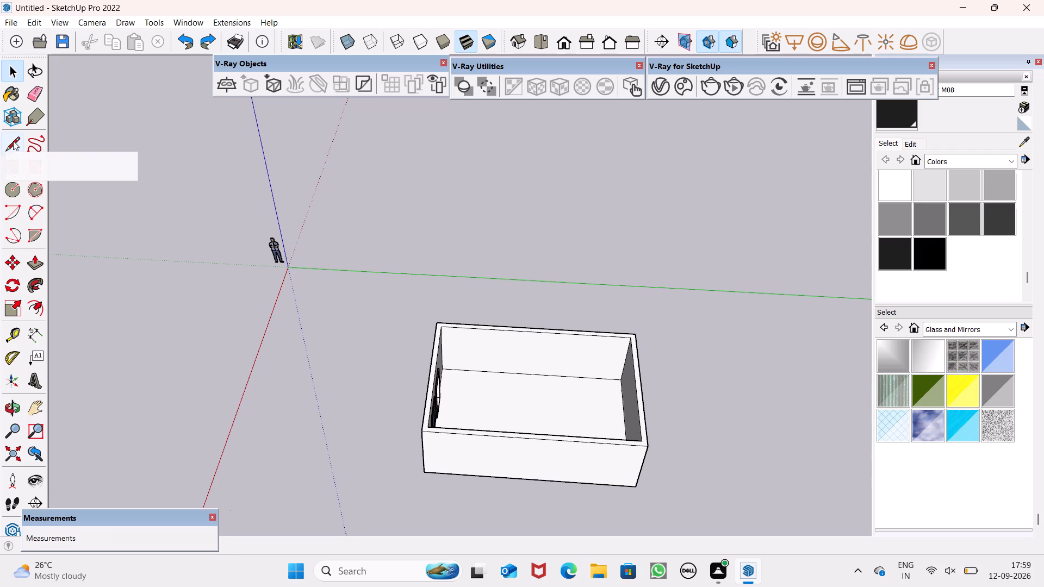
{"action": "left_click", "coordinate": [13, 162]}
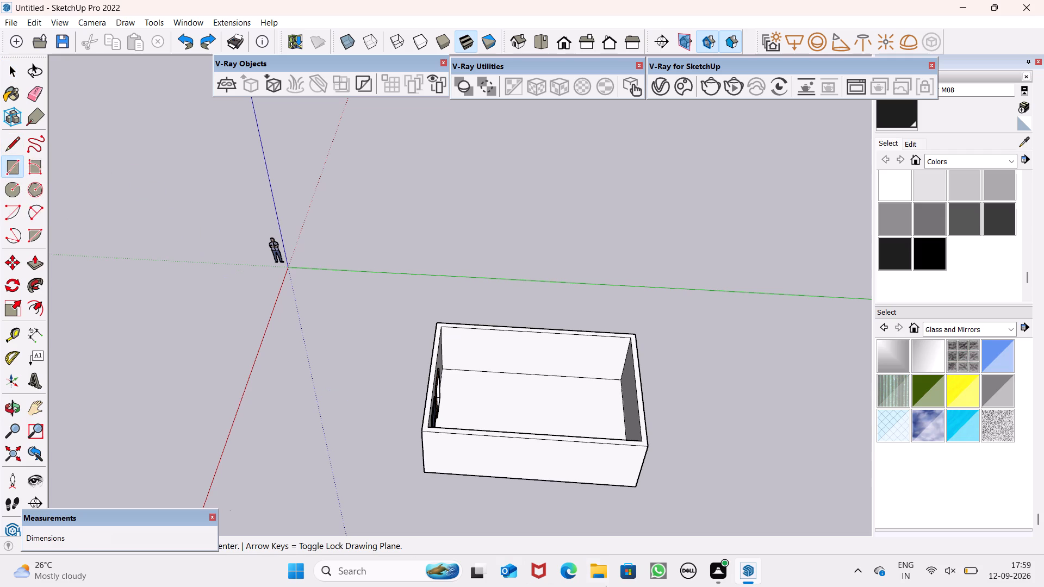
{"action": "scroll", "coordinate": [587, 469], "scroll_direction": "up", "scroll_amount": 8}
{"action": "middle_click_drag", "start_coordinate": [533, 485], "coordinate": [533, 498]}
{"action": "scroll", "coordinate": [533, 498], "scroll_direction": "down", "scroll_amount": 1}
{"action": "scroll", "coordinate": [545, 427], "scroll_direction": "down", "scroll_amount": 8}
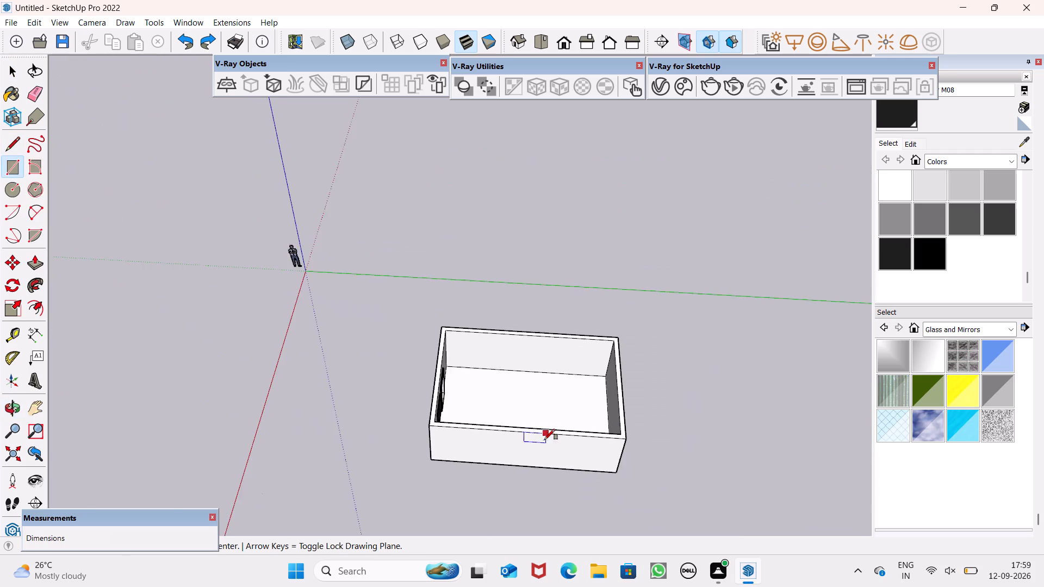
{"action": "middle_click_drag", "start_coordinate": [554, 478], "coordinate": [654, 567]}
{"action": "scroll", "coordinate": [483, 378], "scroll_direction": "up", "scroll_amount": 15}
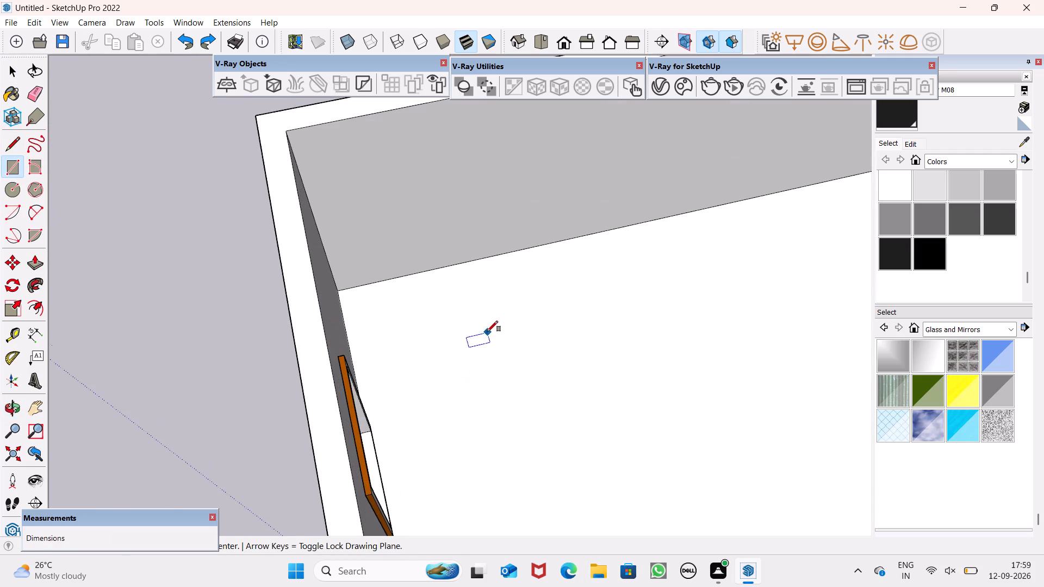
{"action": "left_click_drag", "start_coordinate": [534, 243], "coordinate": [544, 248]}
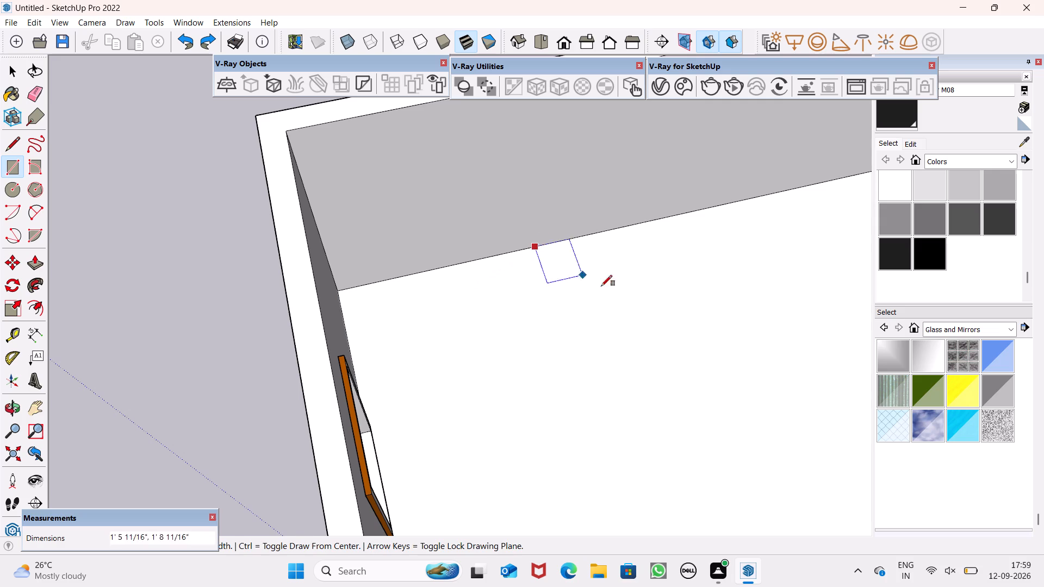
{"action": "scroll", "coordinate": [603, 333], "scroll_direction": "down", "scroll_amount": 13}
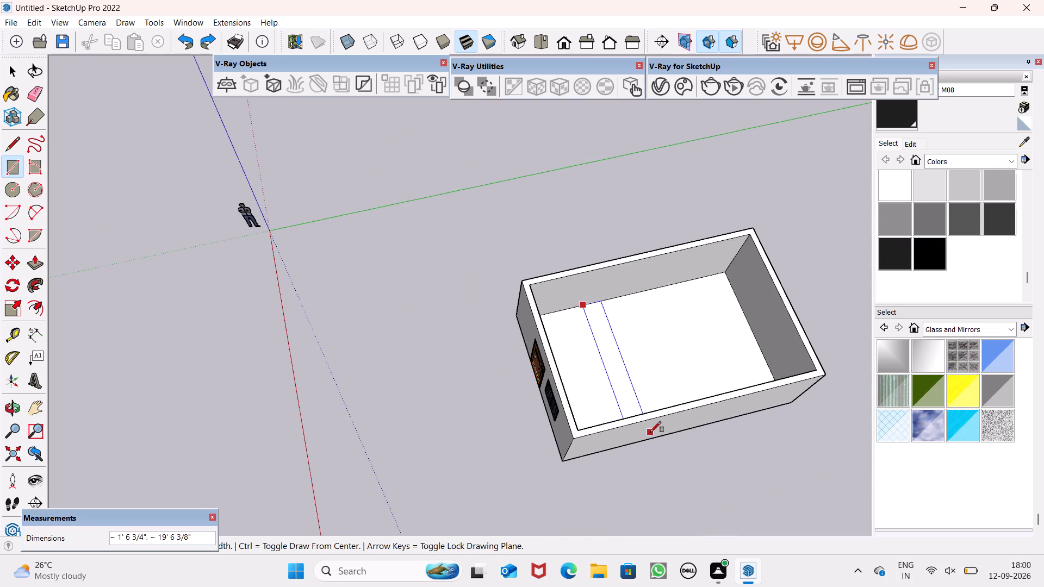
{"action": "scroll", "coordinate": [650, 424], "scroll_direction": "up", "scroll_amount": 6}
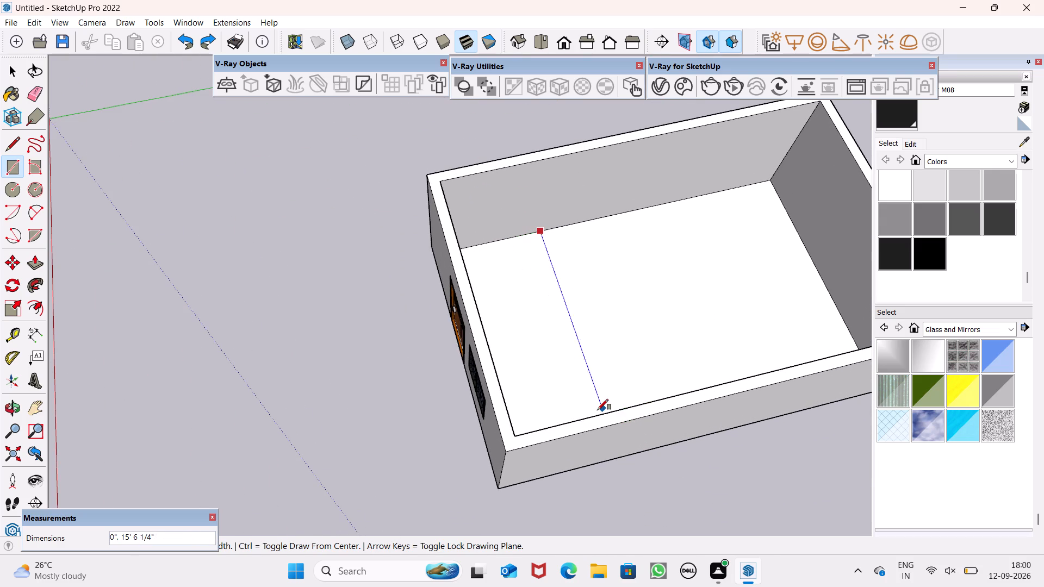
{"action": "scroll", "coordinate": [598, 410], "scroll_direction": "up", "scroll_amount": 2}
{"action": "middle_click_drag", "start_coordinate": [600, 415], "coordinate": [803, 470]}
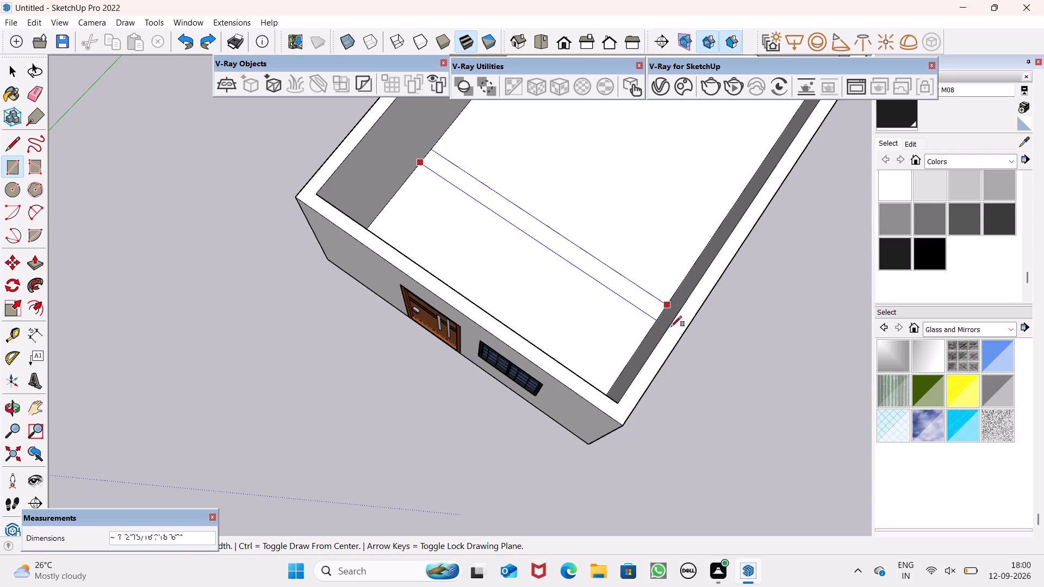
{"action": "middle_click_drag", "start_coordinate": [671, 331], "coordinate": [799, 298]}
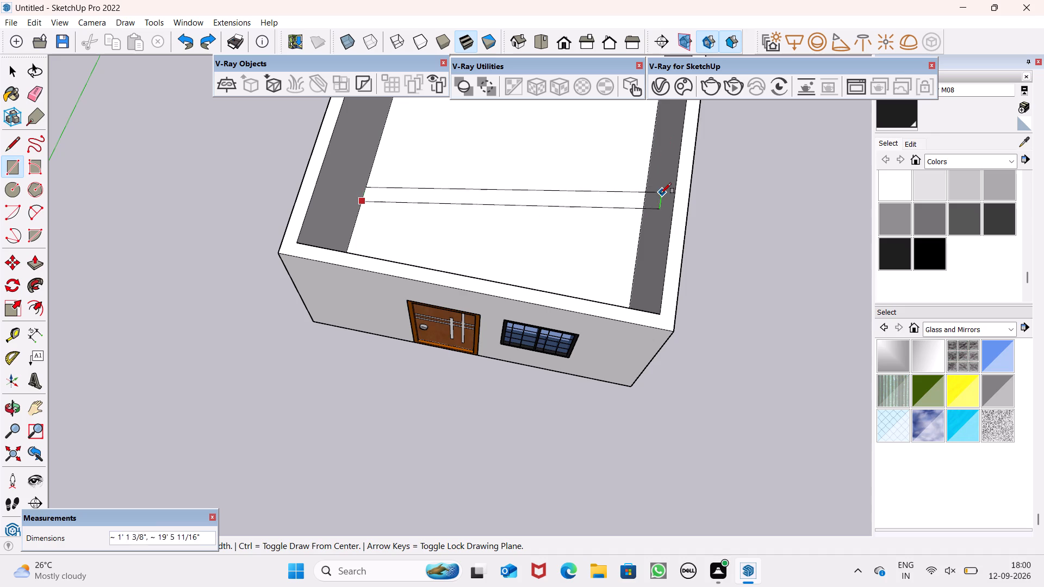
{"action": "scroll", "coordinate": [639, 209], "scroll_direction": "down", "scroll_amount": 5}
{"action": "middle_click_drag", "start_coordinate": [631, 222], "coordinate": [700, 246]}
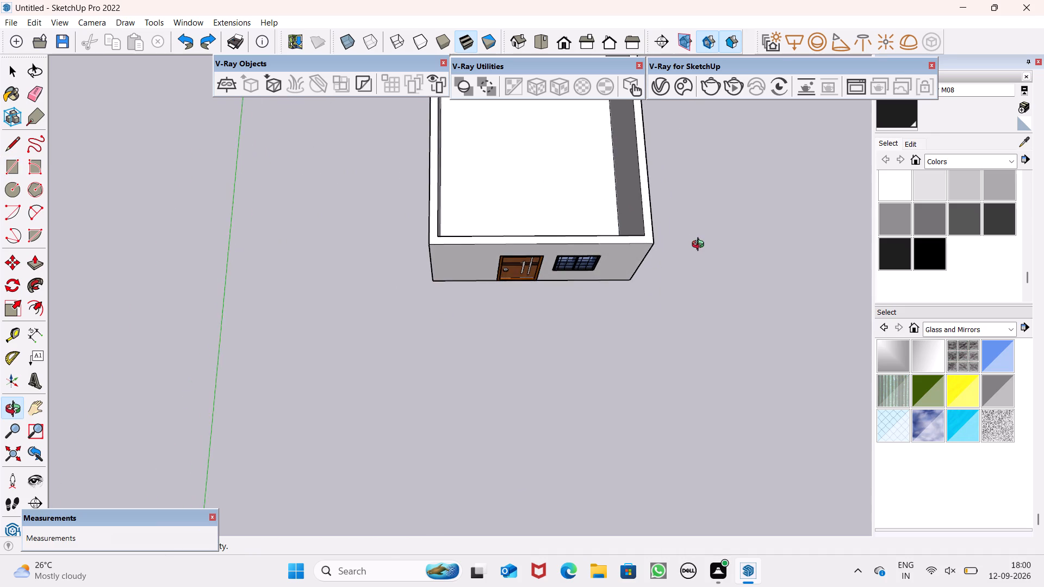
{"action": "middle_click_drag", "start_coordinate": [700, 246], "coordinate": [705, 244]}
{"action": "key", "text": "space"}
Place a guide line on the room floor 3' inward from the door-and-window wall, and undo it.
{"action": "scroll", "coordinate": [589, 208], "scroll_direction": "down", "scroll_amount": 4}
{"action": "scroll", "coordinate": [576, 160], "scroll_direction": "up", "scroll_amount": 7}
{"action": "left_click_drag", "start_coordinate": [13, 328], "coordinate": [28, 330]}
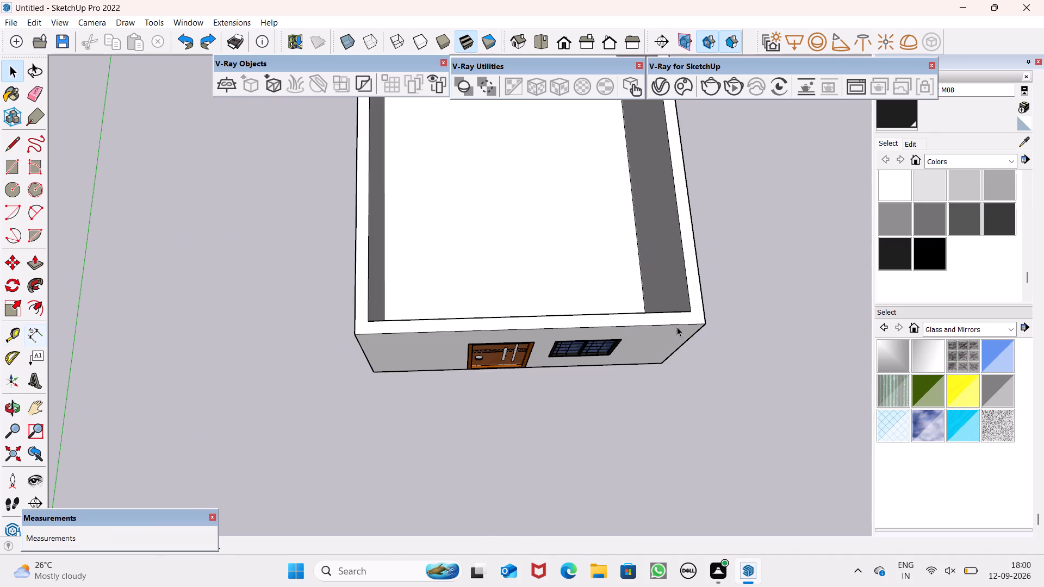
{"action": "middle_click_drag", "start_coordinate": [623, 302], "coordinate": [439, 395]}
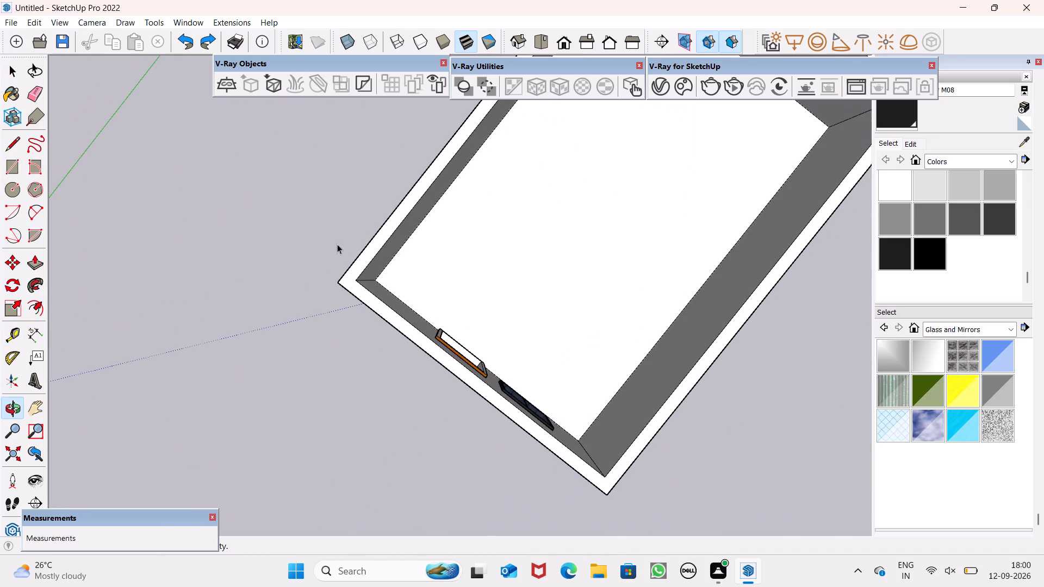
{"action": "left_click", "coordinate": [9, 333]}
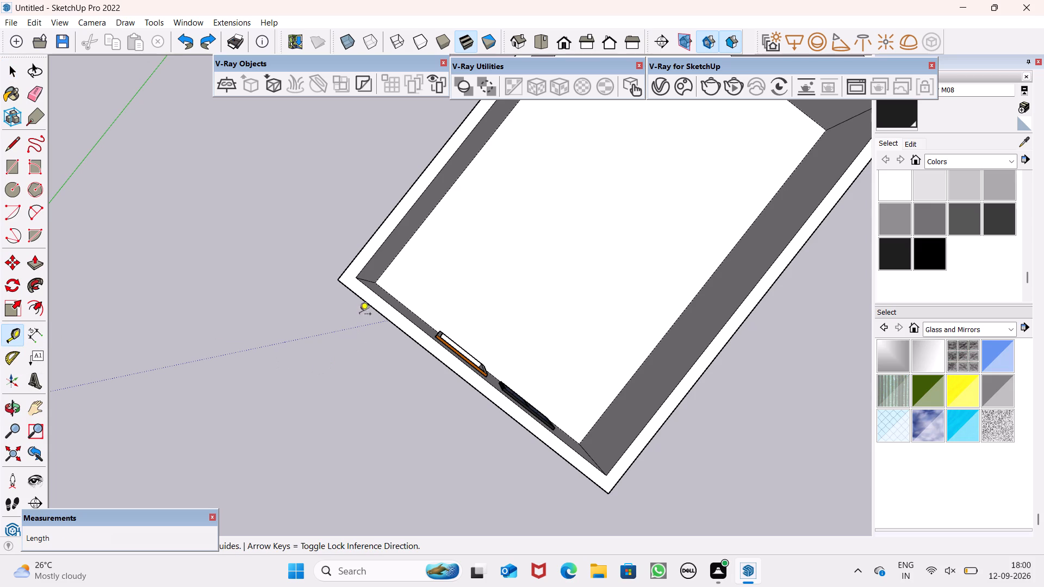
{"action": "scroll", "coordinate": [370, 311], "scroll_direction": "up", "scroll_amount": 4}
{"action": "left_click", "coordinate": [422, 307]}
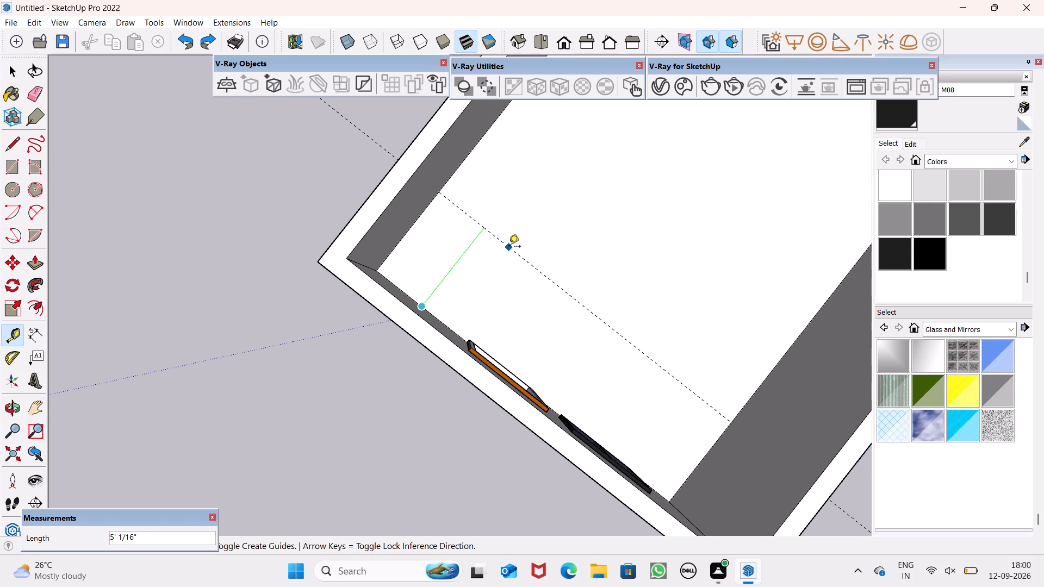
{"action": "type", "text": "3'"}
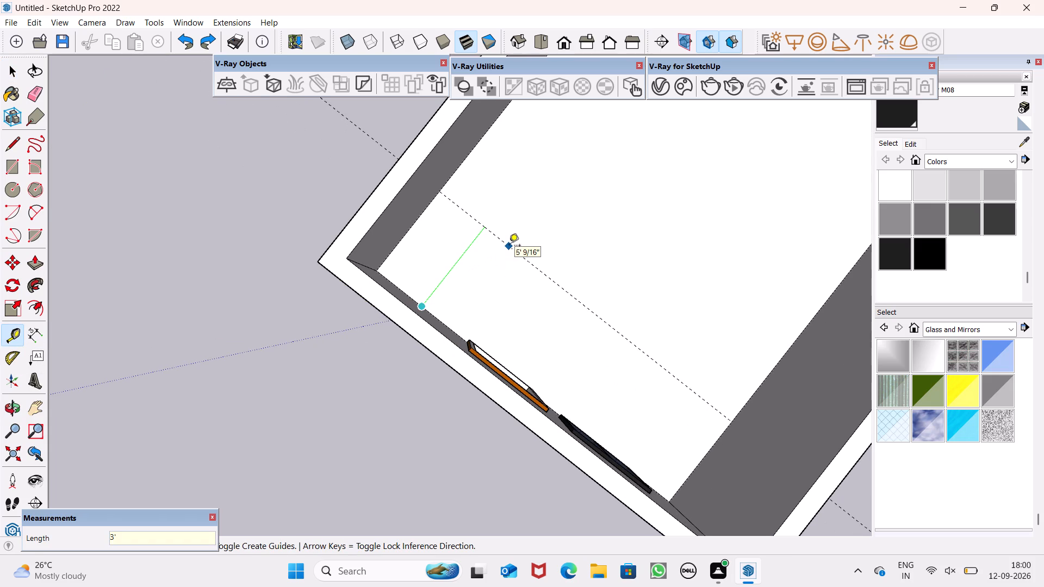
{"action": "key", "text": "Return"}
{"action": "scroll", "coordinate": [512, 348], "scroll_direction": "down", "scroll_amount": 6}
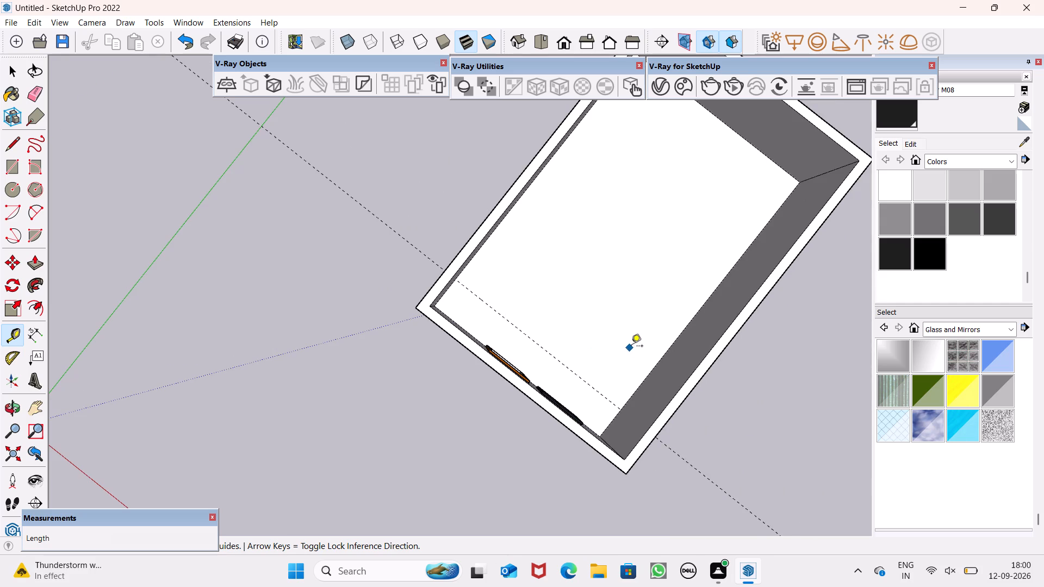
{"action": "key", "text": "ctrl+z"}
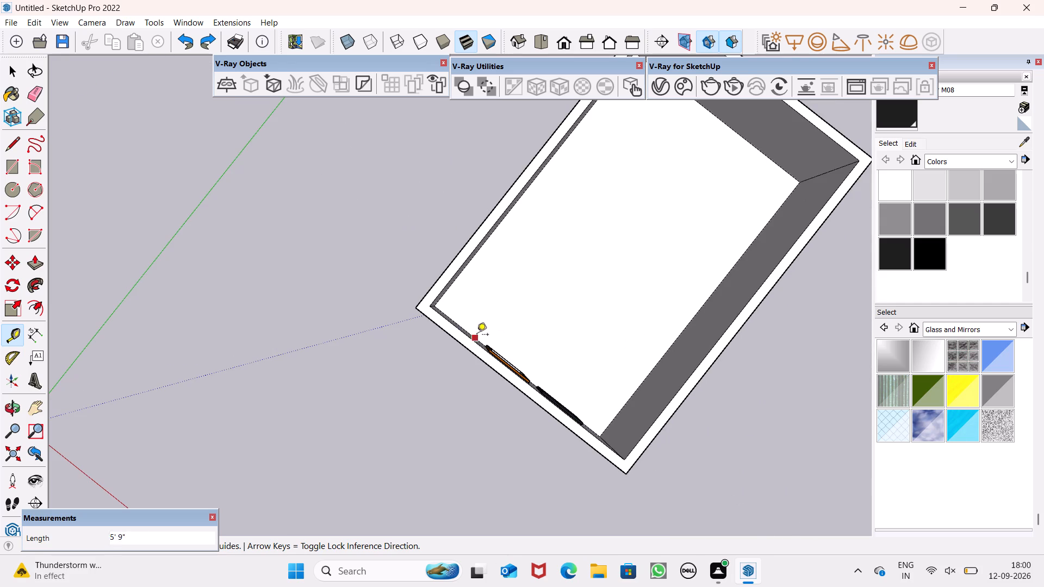
Place a guide line on the room floor 4' inward from the inner base edge of the door-and-window wall.
{"action": "scroll", "coordinate": [462, 329], "scroll_direction": "up", "scroll_amount": 8}
{"action": "middle_click", "coordinate": [462, 326]}
{"action": "left_click", "coordinate": [461, 329]}
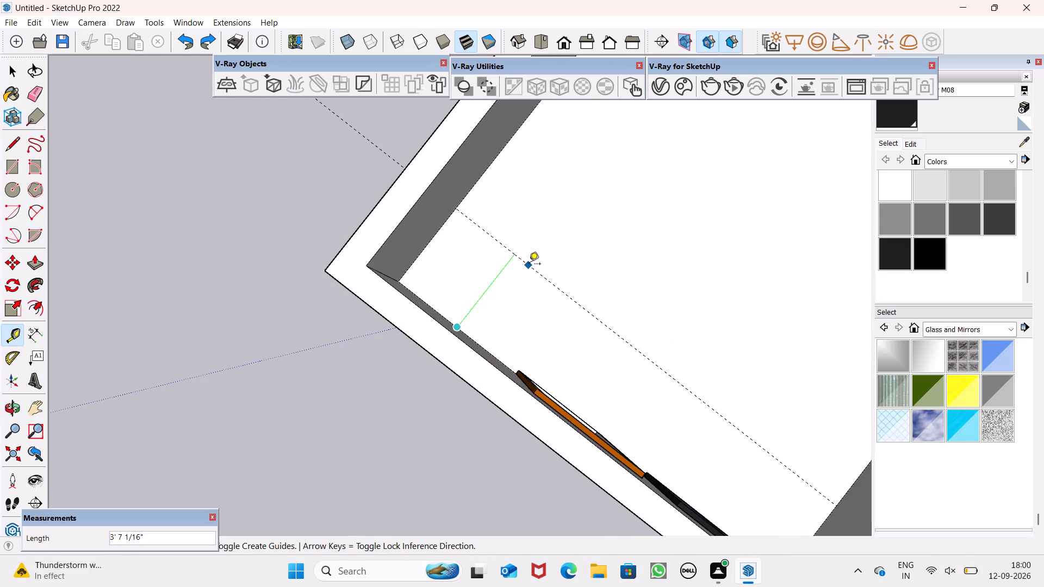
{"action": "type", "text": "4'"}
{"action": "key", "text": "Return"}
{"action": "scroll", "coordinate": [517, 287], "scroll_direction": "down", "scroll_amount": 5}
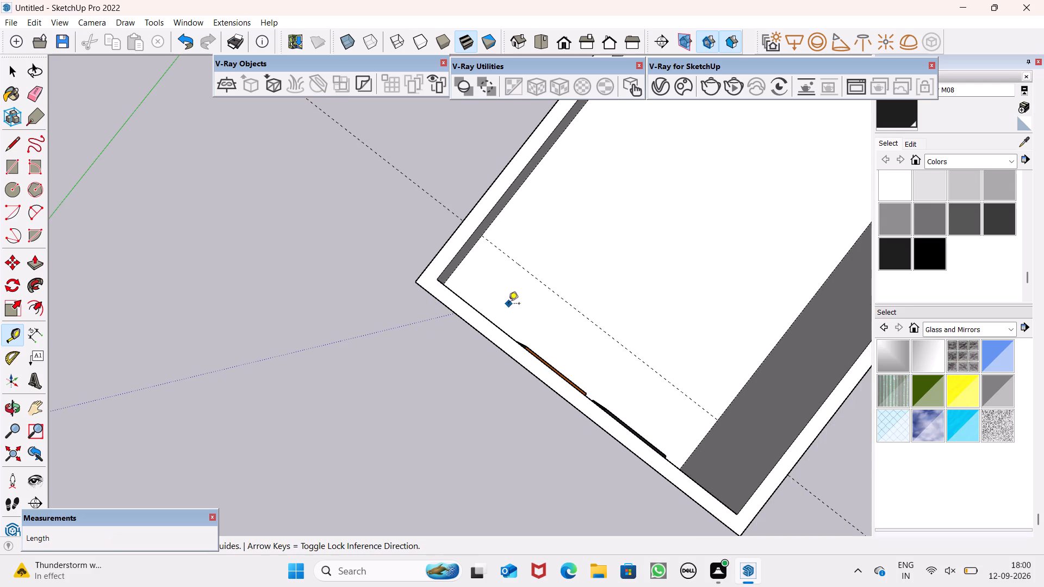
Place a second guide line on the room floor 9" inward from the existing guide.
{"action": "scroll", "coordinate": [608, 221], "scroll_direction": "up", "scroll_amount": 4}
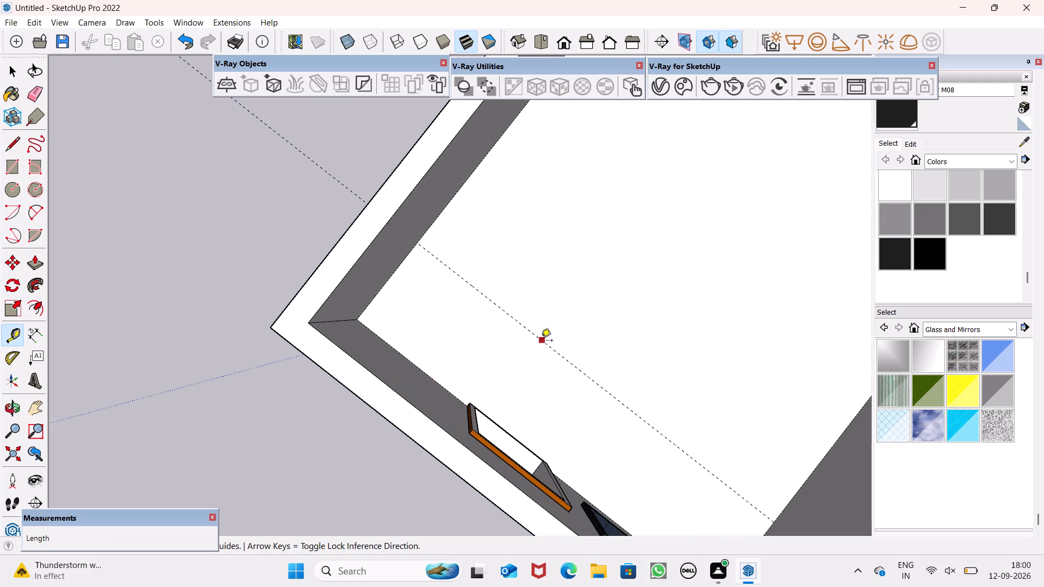
{"action": "left_click_drag", "start_coordinate": [540, 341], "coordinate": [540, 334]}
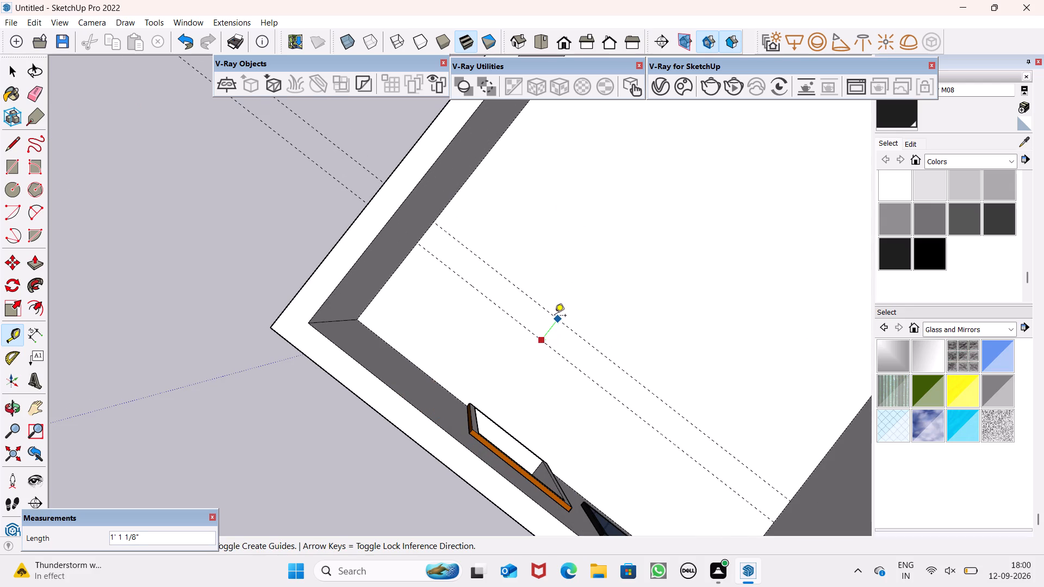
{"action": "key", "text": "9"}
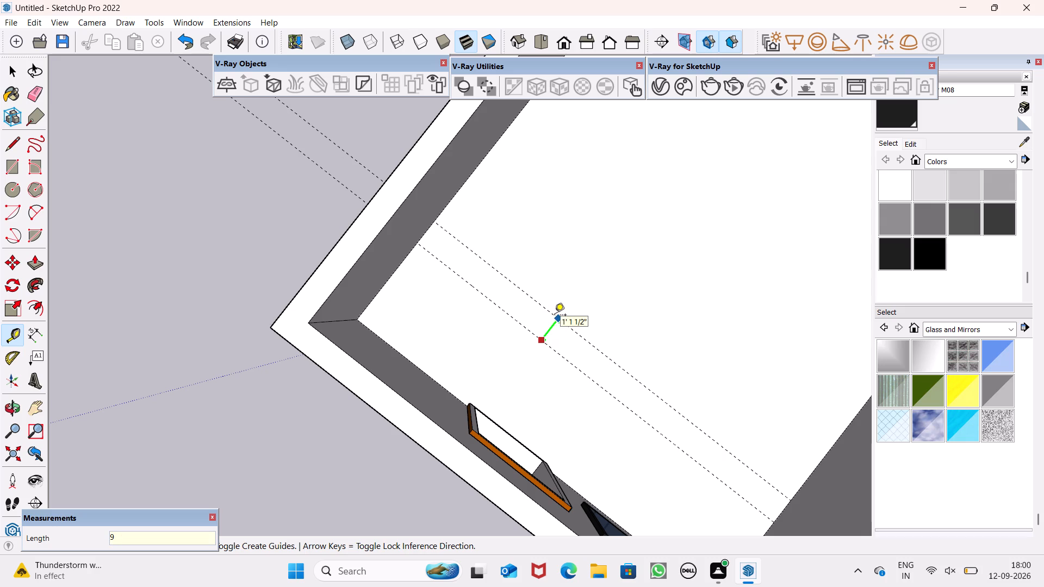
{"action": "key", "text": "shift+Return"}
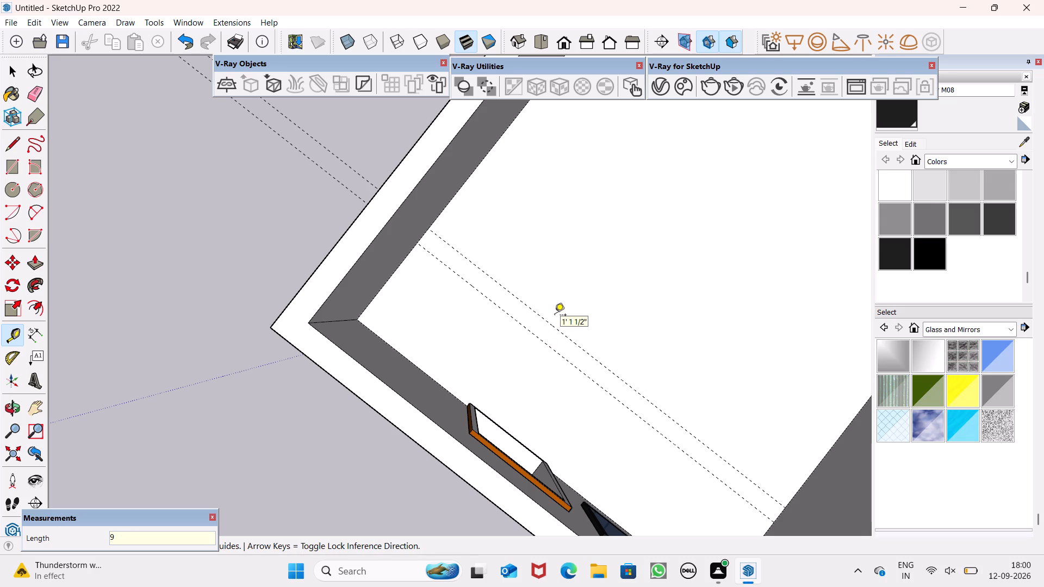
{"action": "key", "text": "BackSpace"}
{"action": "key", "text": "9"}
{"action": "key", "text": "shift+quotedbl"}
{"action": "key", "text": "Return"}
{"action": "key", "text": "space"}
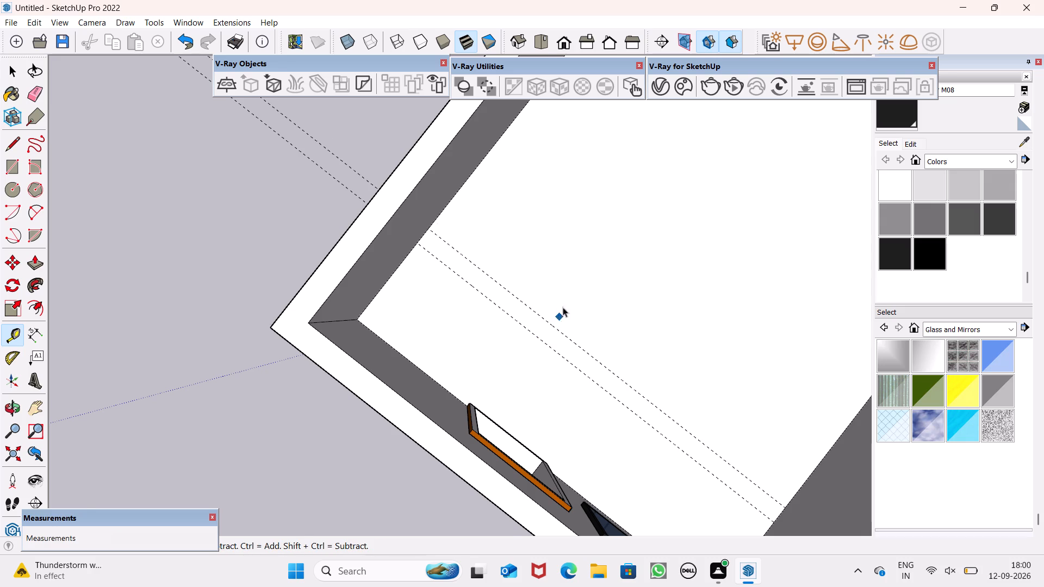
Draw a 9" by 18' 6" rectangle on the floor between the two guides, spanning from one side wall to the other.
{"action": "scroll", "coordinate": [570, 292], "scroll_direction": "down", "scroll_amount": 7}
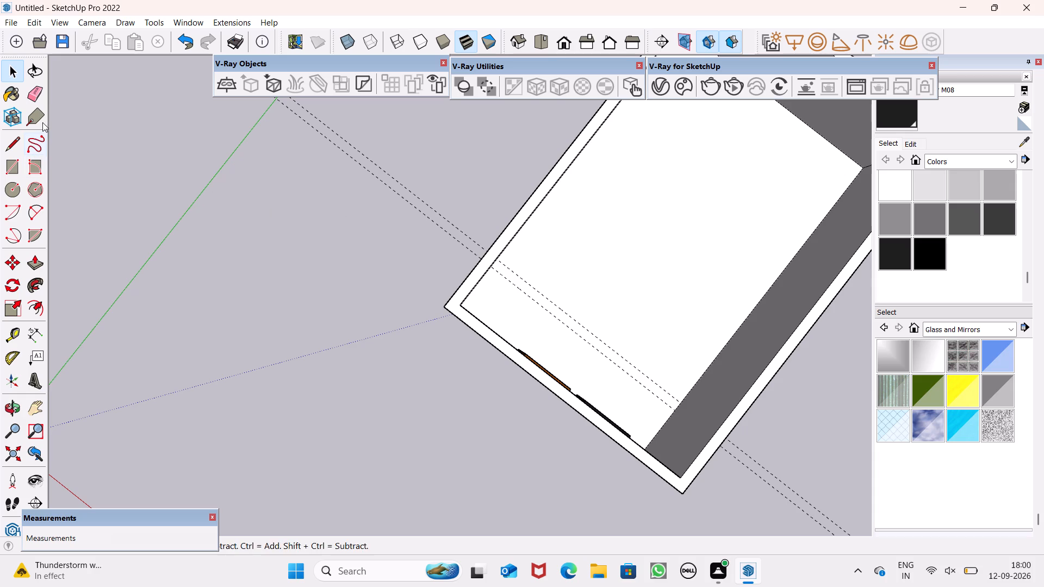
{"action": "left_click_drag", "start_coordinate": [15, 172], "coordinate": [24, 175]}
{"action": "scroll", "coordinate": [636, 307], "scroll_direction": "up", "scroll_amount": 6}
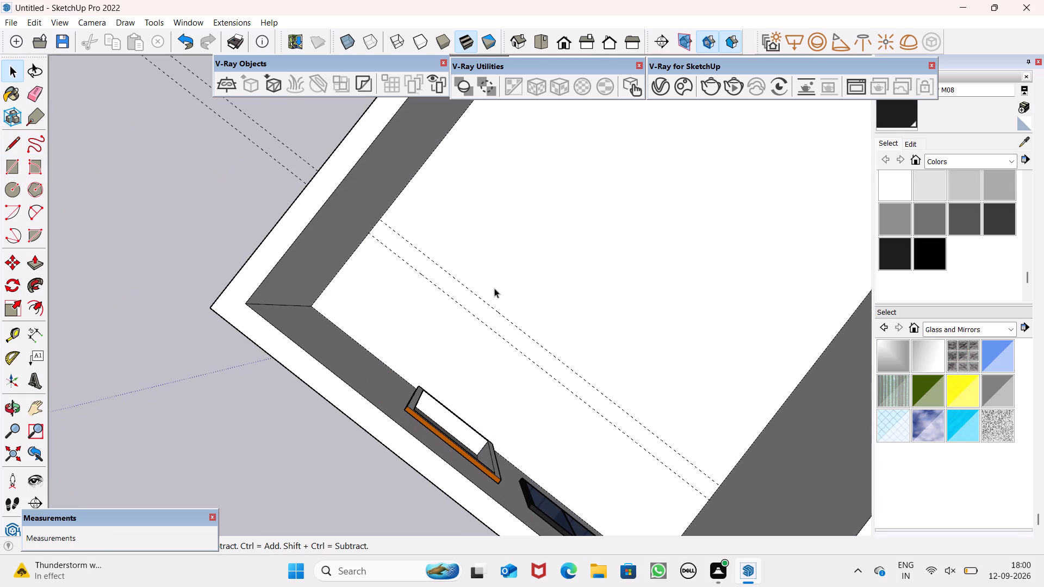
{"action": "left_click", "coordinate": [6, 168]}
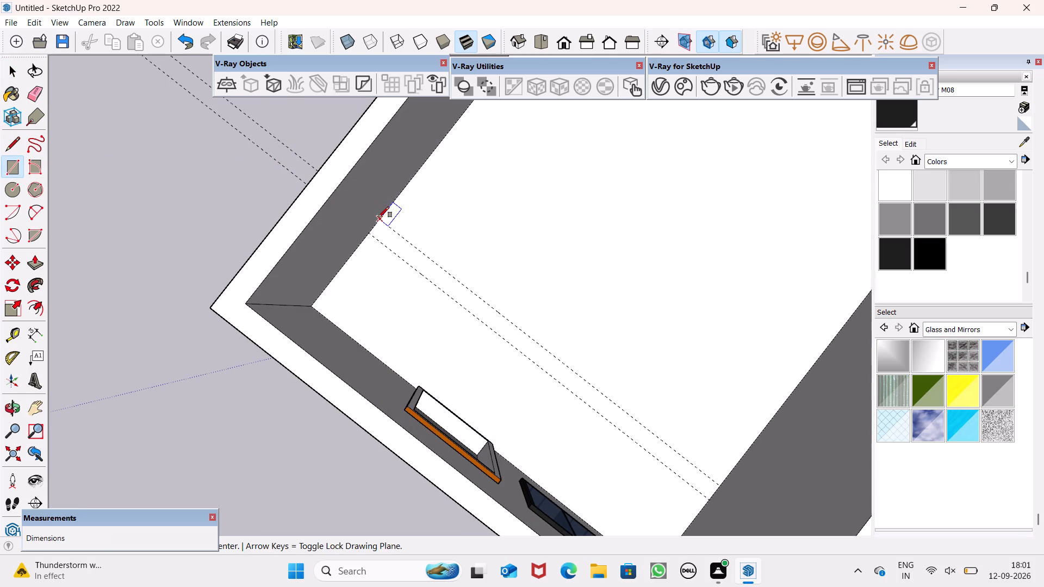
{"action": "left_click", "coordinate": [378, 217]}
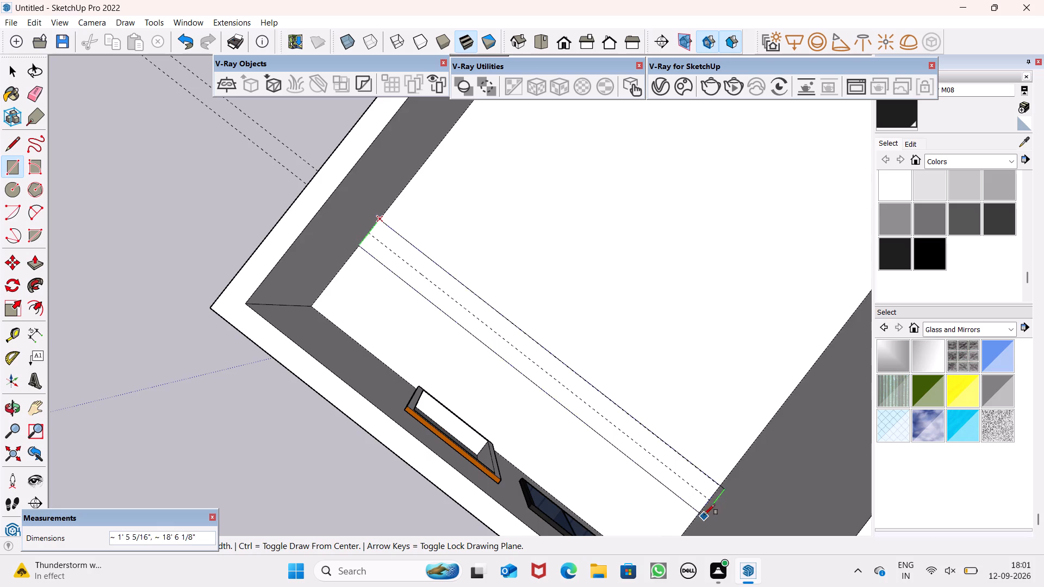
{"action": "scroll", "coordinate": [716, 509], "scroll_direction": "up", "scroll_amount": 15}
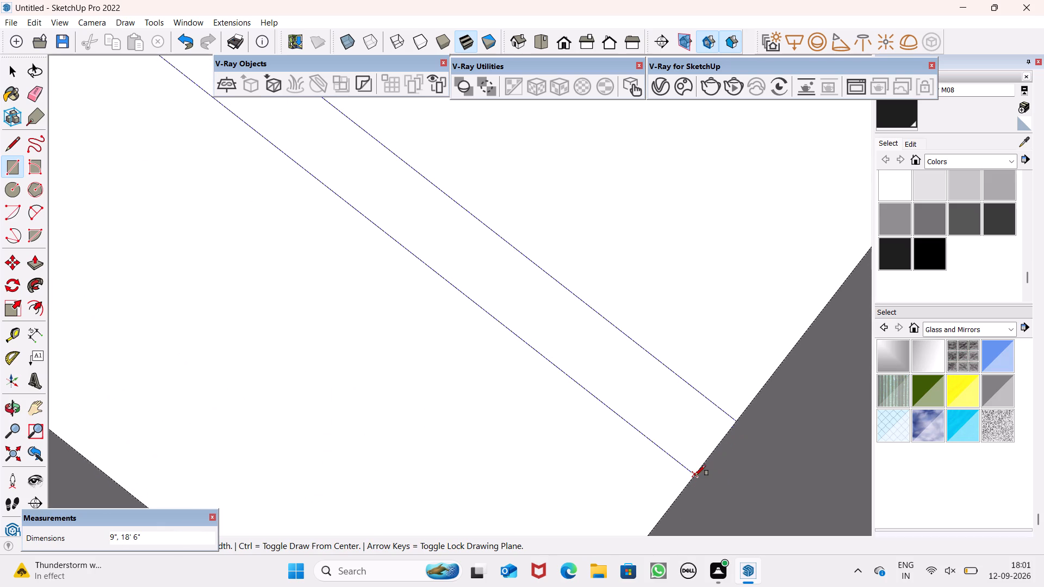
{"action": "left_click", "coordinate": [695, 476]}
{"action": "scroll", "coordinate": [734, 452], "scroll_direction": "down", "scroll_amount": 18}
{"action": "key", "text": "space"}
{"action": "key", "text": "space"}
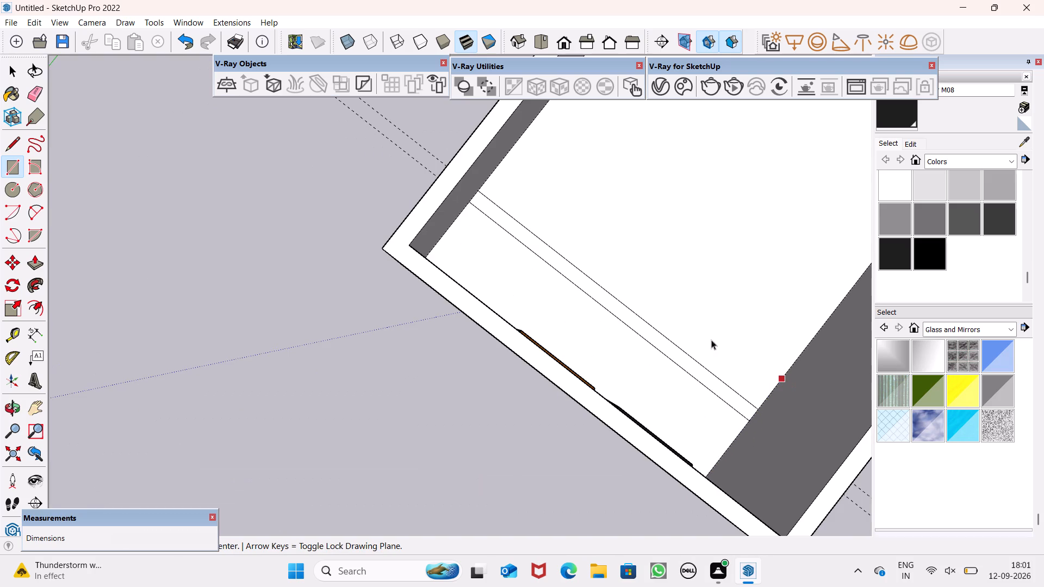
Draw a floor rectangle about 4' 7" by 3' 10 5/16" from the door frame's base corner to the far edge of the strip.
{"action": "scroll", "coordinate": [796, 307], "scroll_direction": "up", "scroll_amount": 1}
{"action": "scroll", "coordinate": [789, 310], "scroll_direction": "down", "scroll_amount": 3}
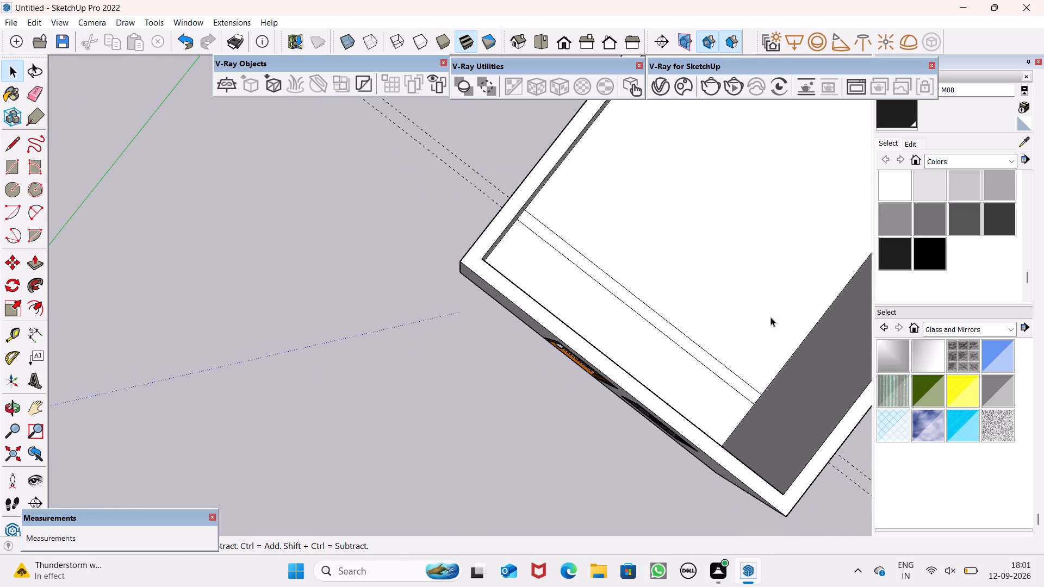
{"action": "scroll", "coordinate": [754, 316], "scroll_direction": "down", "scroll_amount": 2}
{"action": "middle_click_drag", "start_coordinate": [737, 376], "coordinate": [702, 363]}
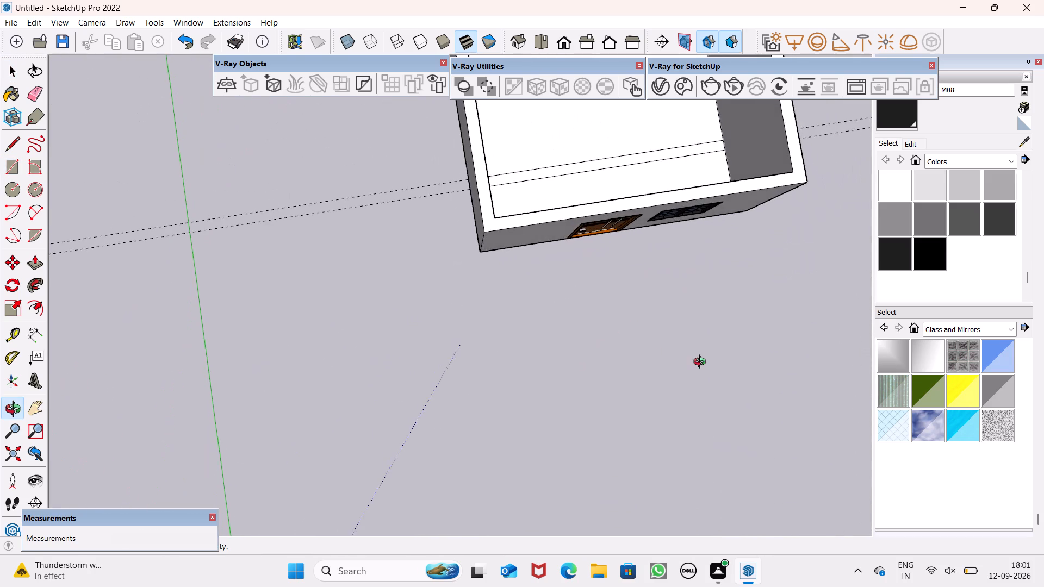
{"action": "middle_click_drag", "start_coordinate": [702, 363], "coordinate": [592, 423]}
{"action": "scroll", "coordinate": [599, 317], "scroll_direction": "down", "scroll_amount": 8}
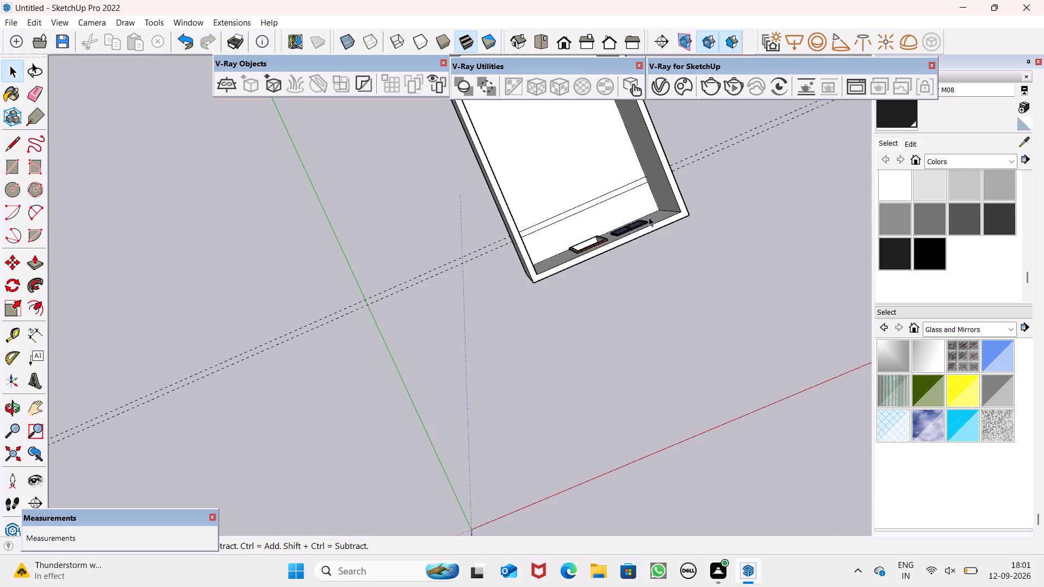
{"action": "scroll", "coordinate": [664, 105], "scroll_direction": "up", "scroll_amount": 6}
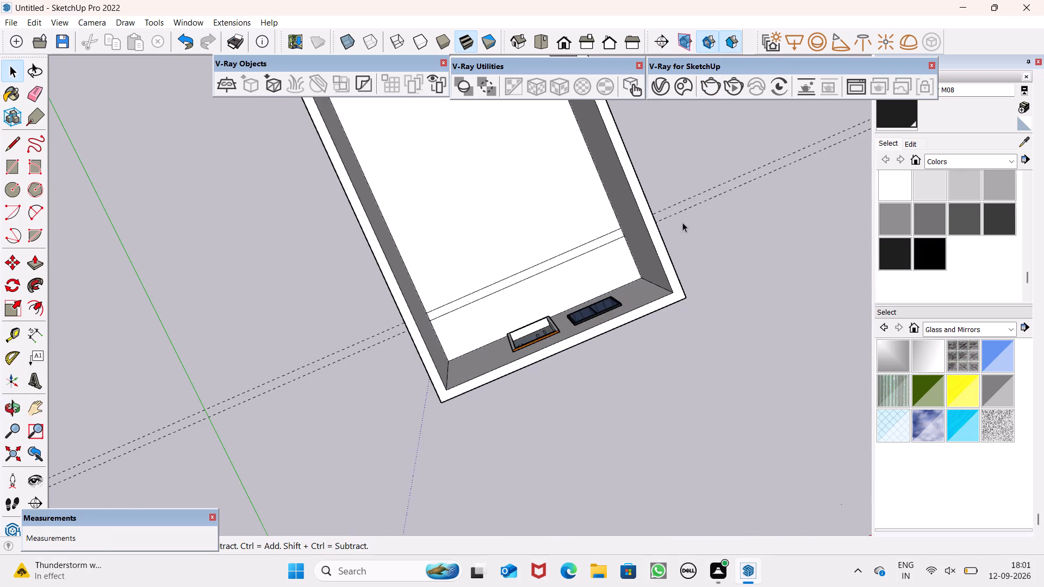
{"action": "scroll", "coordinate": [687, 236], "scroll_direction": "down", "scroll_amount": 2}
{"action": "middle_click_drag", "start_coordinate": [700, 269], "coordinate": [631, 83]}
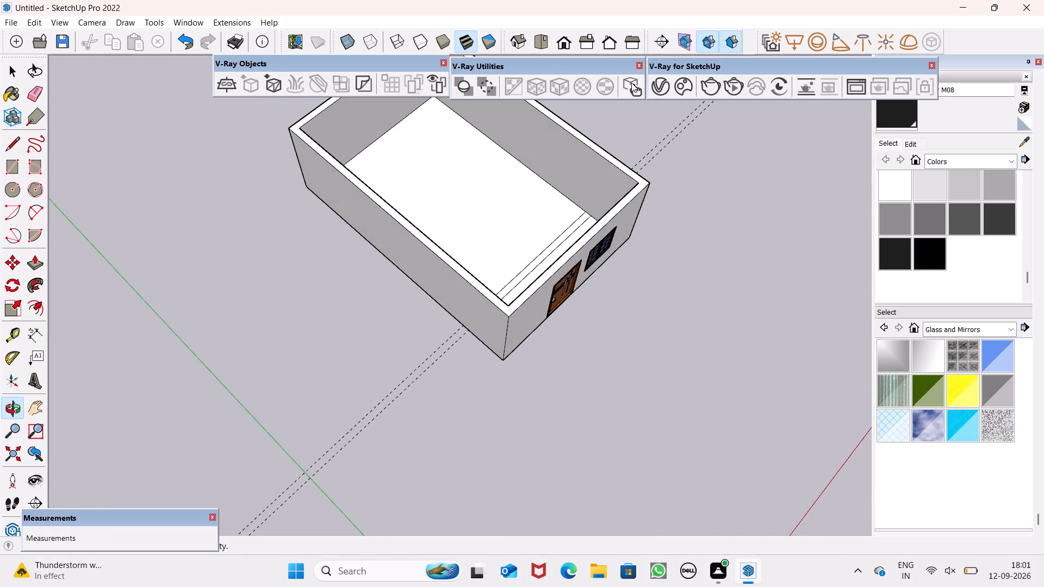
{"action": "scroll", "coordinate": [663, 165], "scroll_direction": "up", "scroll_amount": 6}
{"action": "scroll", "coordinate": [539, 253], "scroll_direction": "down", "scroll_amount": 7}
{"action": "middle_click_drag", "start_coordinate": [525, 286], "coordinate": [519, 364]}
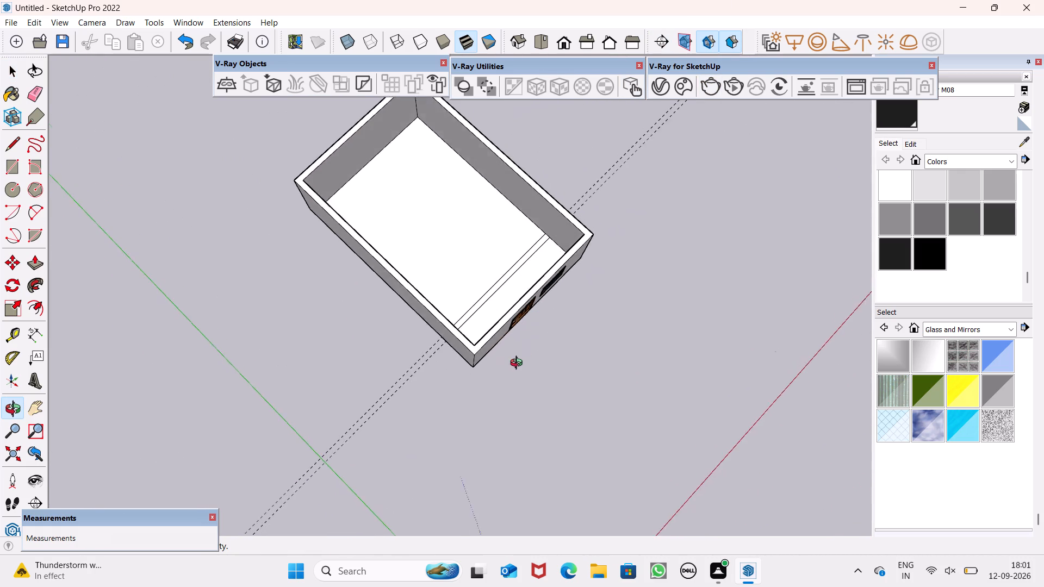
{"action": "middle_click_drag", "start_coordinate": [519, 364], "coordinate": [270, 340]}
{"action": "scroll", "coordinate": [510, 293], "scroll_direction": "up", "scroll_amount": 6}
{"action": "scroll", "coordinate": [515, 290], "scroll_direction": "down", "scroll_amount": 8}
{"action": "scroll", "coordinate": [560, 342], "scroll_direction": "up", "scroll_amount": 1}
{"action": "middle_click_drag", "start_coordinate": [560, 342], "coordinate": [0, 223]}
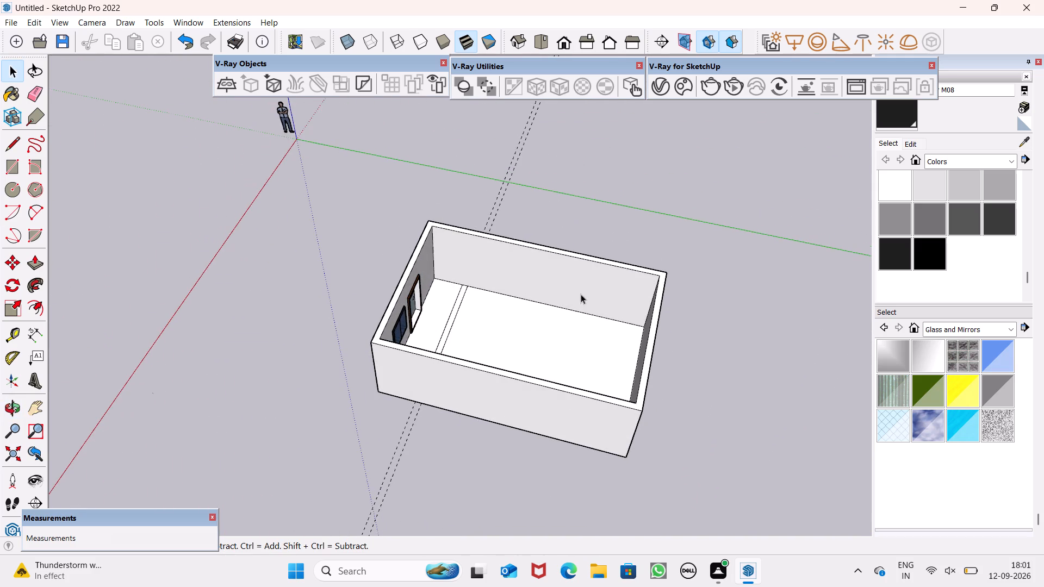
{"action": "scroll", "coordinate": [580, 292], "scroll_direction": "up", "scroll_amount": 6}
{"action": "scroll", "coordinate": [538, 338], "scroll_direction": "up", "scroll_amount": 1}
{"action": "middle_click_drag", "start_coordinate": [538, 338], "coordinate": [204, 290]}
{"action": "scroll", "coordinate": [211, 263], "scroll_direction": "up", "scroll_amount": 1}
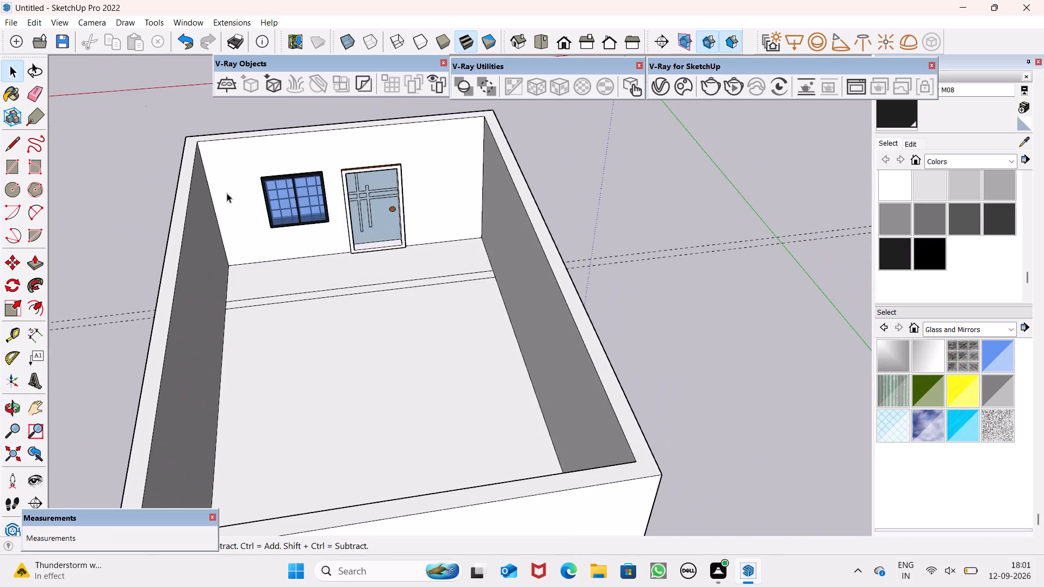
{"action": "left_click", "coordinate": [16, 177]}
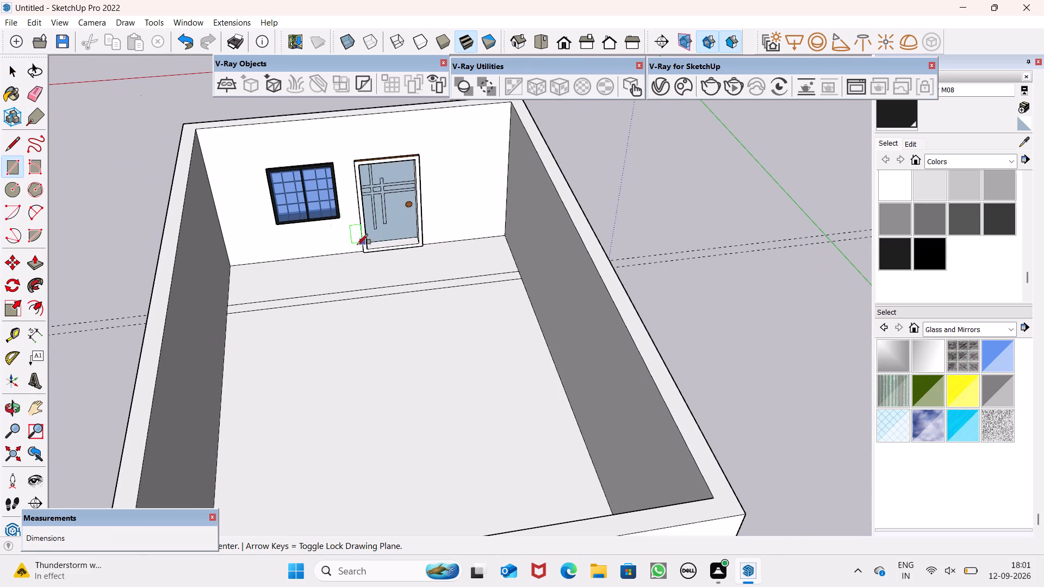
{"action": "scroll", "coordinate": [381, 269], "scroll_direction": "up", "scroll_amount": 14}
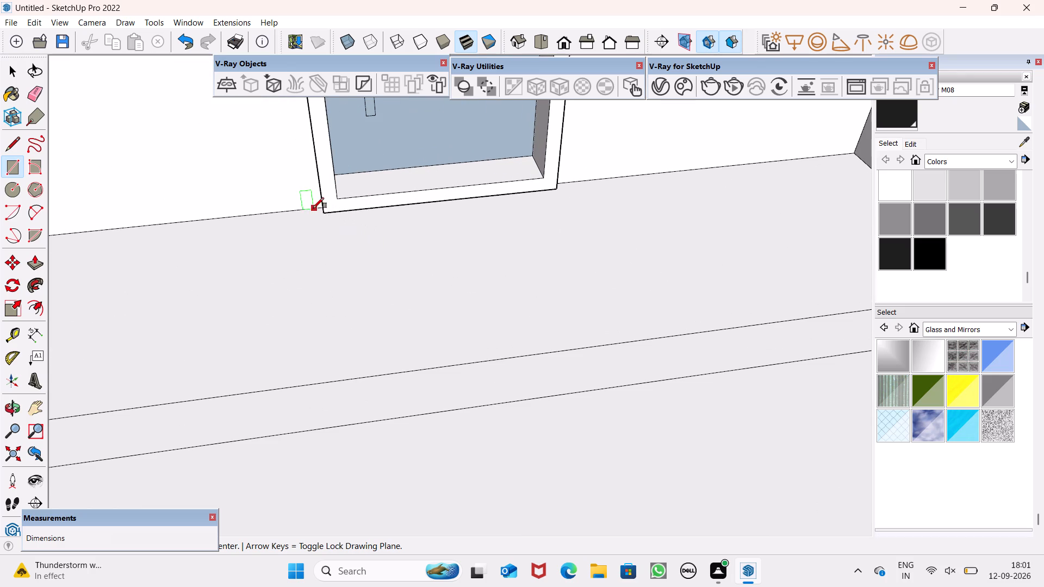
{"action": "left_click_drag", "start_coordinate": [324, 214], "coordinate": [331, 215]}
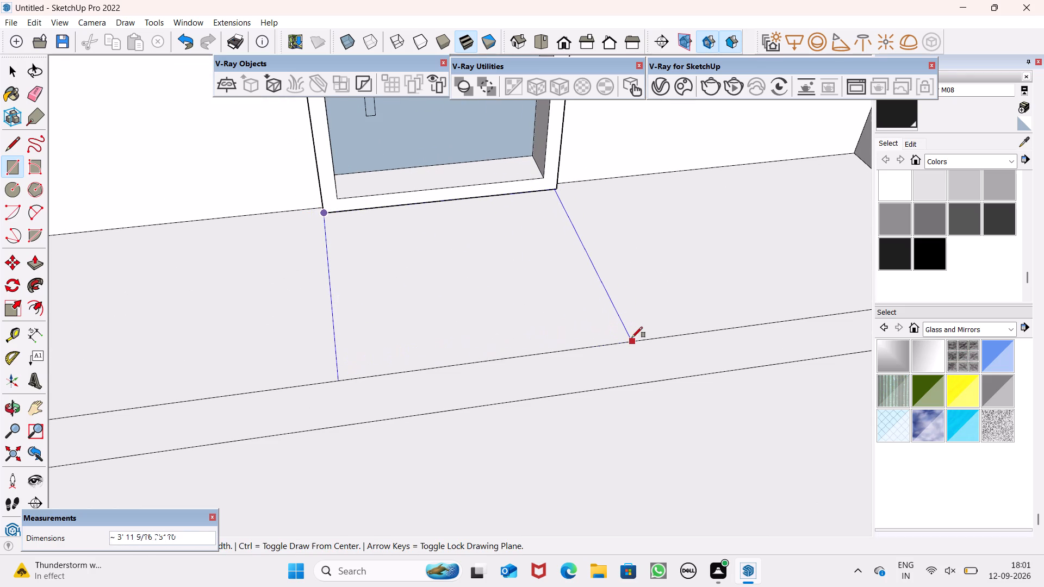
{"action": "left_click_drag", "start_coordinate": [560, 192], "coordinate": [565, 219]}
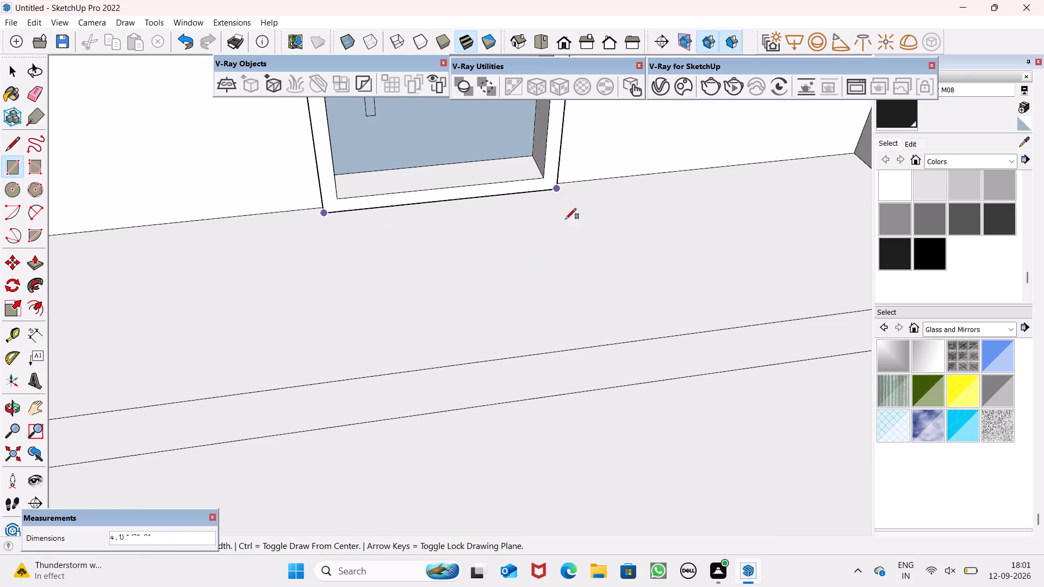
{"action": "left_click_drag", "start_coordinate": [565, 219], "coordinate": [564, 214]}
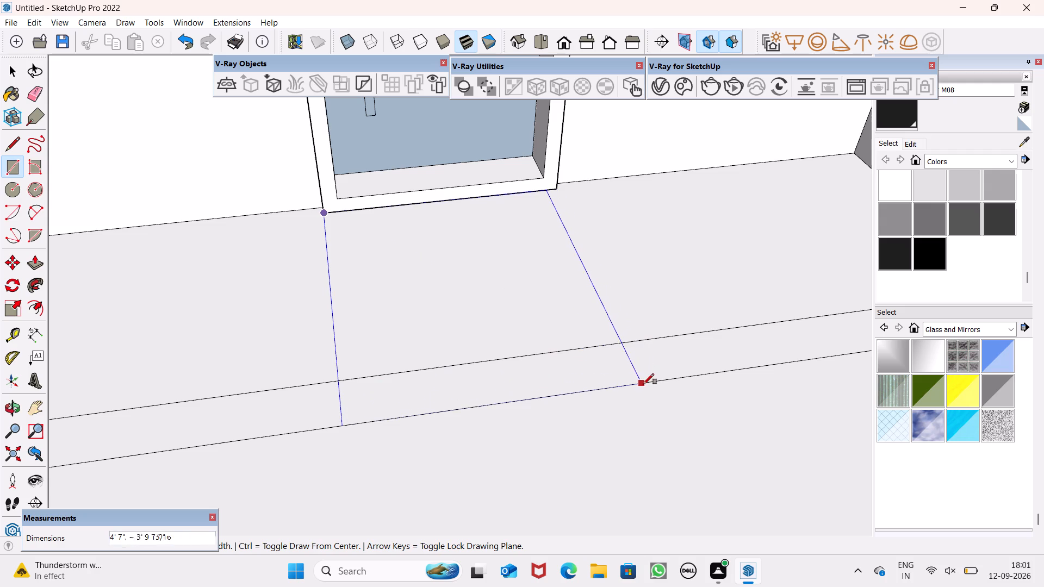
{"action": "left_click", "coordinate": [645, 384]}
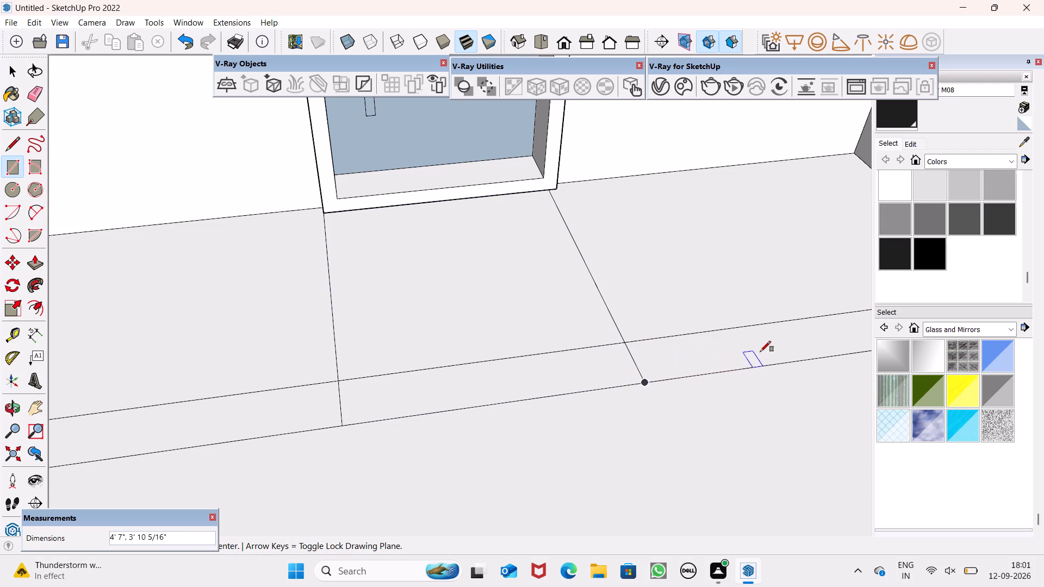
{"action": "key", "text": "space"}
{"action": "key", "text": "space"}
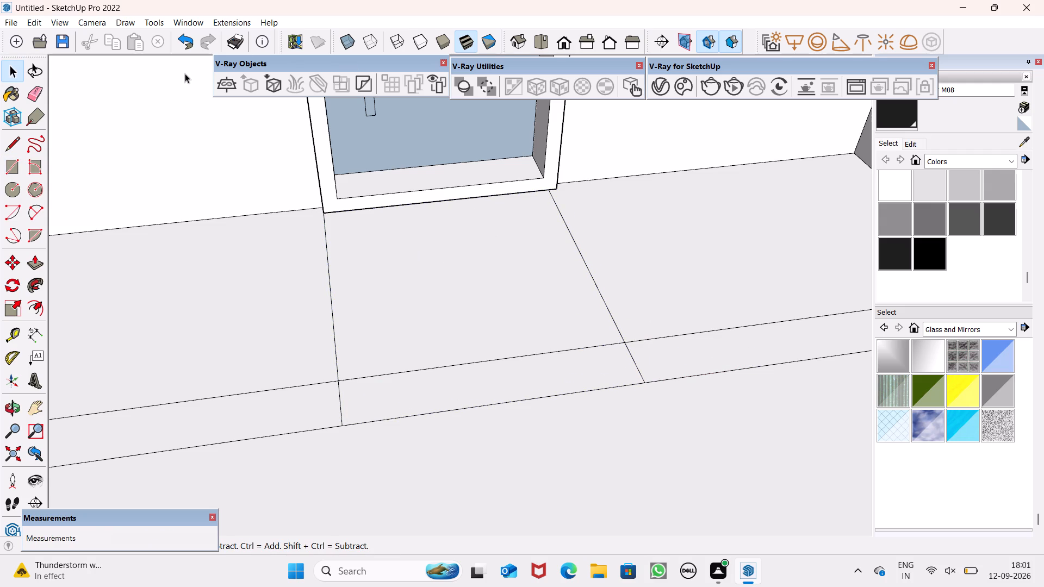
Erase the two floor edges running from the door frame to the strip, keeping the short dividing lines across the strip.
{"action": "left_click_drag", "start_coordinate": [35, 97], "coordinate": [45, 99]}
{"action": "left_click_drag", "start_coordinate": [330, 272], "coordinate": [324, 277]}
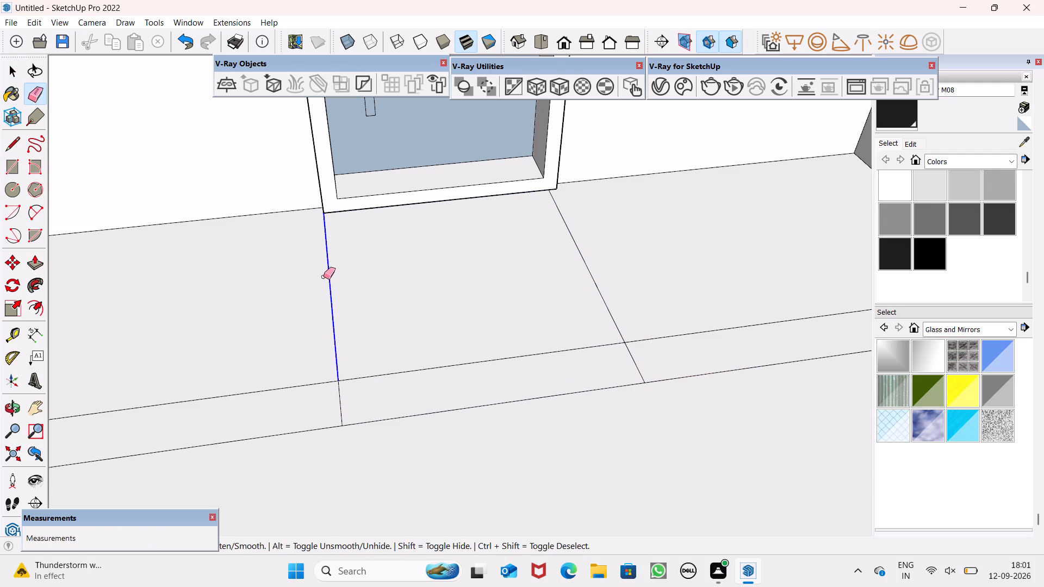
{"action": "left_click_drag", "start_coordinate": [324, 277], "coordinate": [532, 258]}
{"action": "left_click_drag", "start_coordinate": [575, 251], "coordinate": [589, 258]}
{"action": "scroll", "coordinate": [689, 315], "scroll_direction": "down", "scroll_amount": 2}
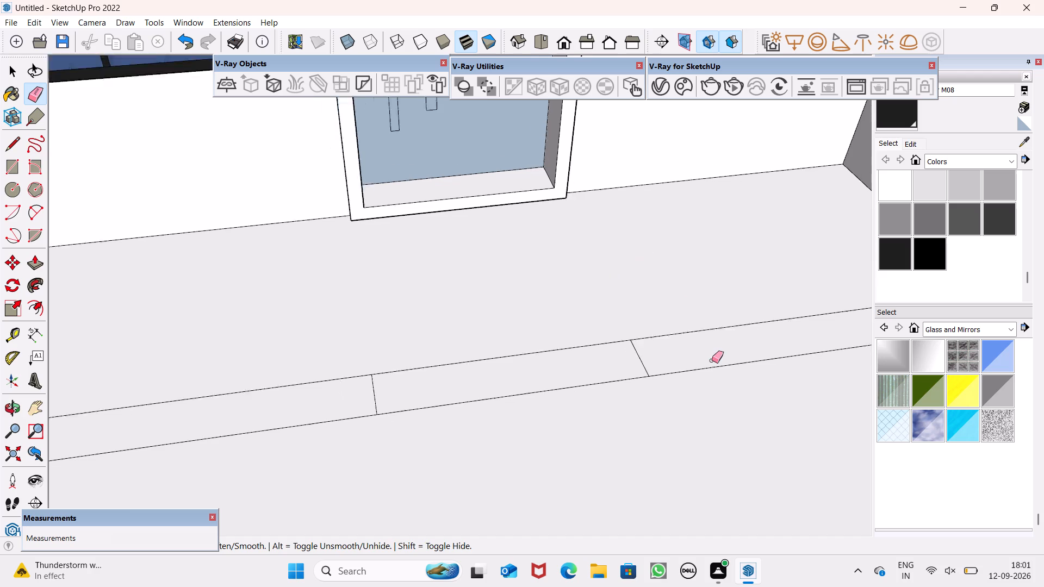
{"action": "scroll", "coordinate": [712, 360], "scroll_direction": "down", "scroll_amount": 5}
{"action": "key", "text": "space"}
{"action": "key", "text": "space"}
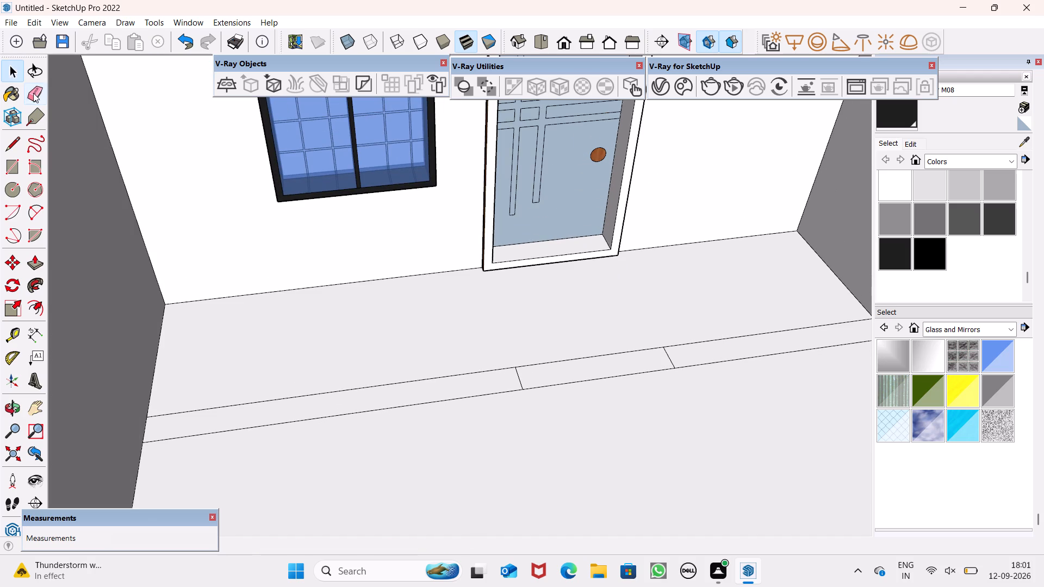
Draw a sloping rectangle about 4' by 5' 5 3/4" from the window frame's bottom corner down to the floor strip's far edge.
{"action": "left_click", "coordinate": [3, 167]}
{"action": "left_click", "coordinate": [282, 203]}
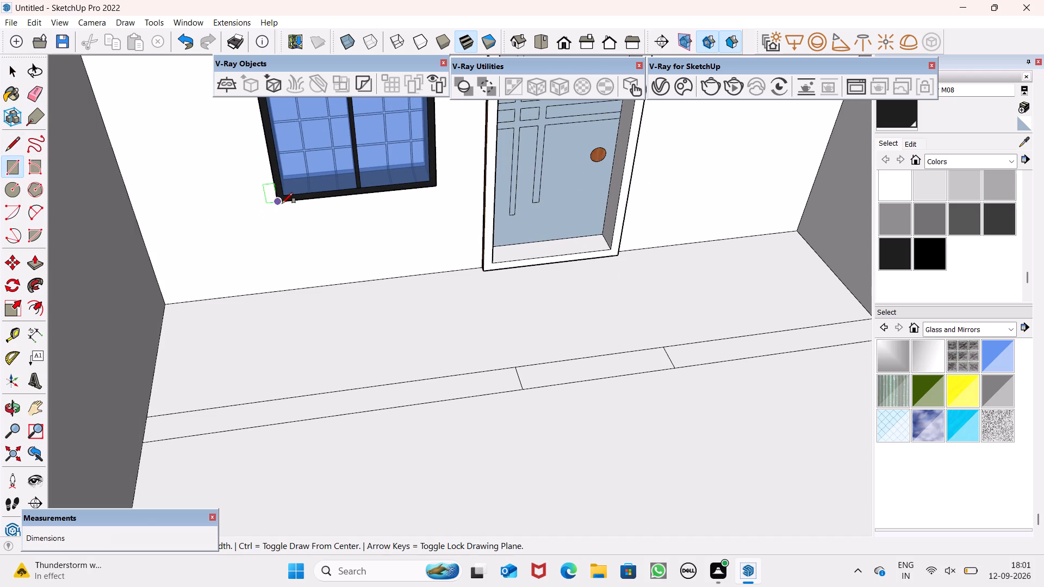
{"action": "left_click", "coordinate": [436, 184]}
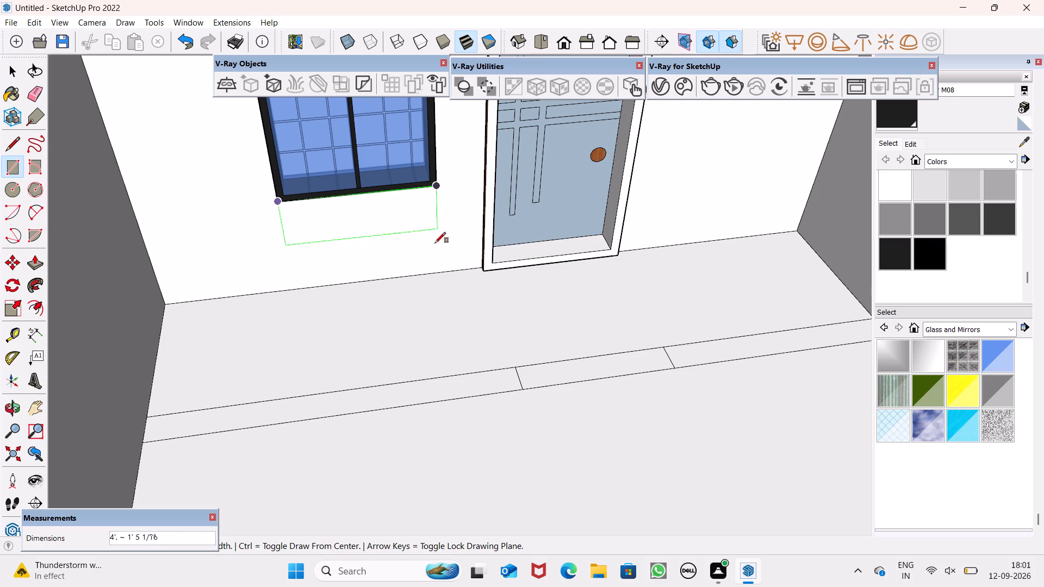
{"action": "left_click", "coordinate": [468, 398]}
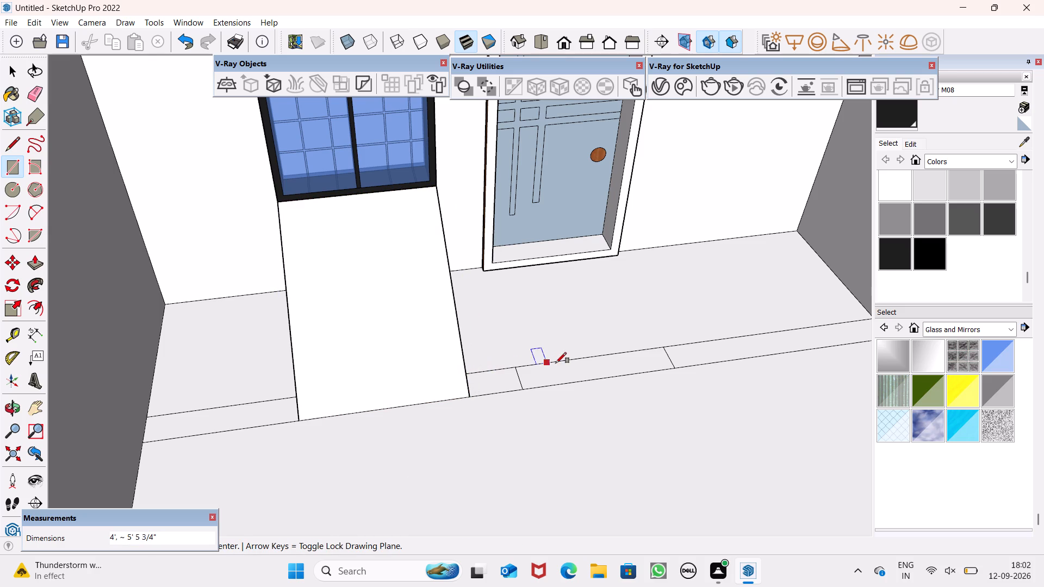
{"action": "key", "text": "space"}
{"action": "scroll", "coordinate": [563, 360], "scroll_direction": "down", "scroll_amount": 7}
{"action": "middle_click_drag", "start_coordinate": [542, 403], "coordinate": [413, 413]}
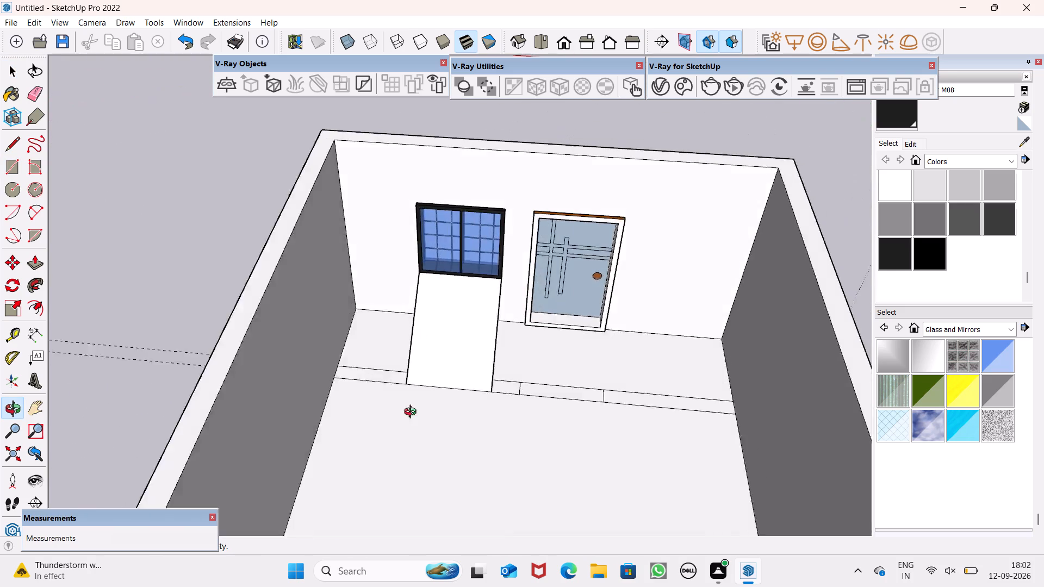
{"action": "middle_click_drag", "start_coordinate": [413, 413], "coordinate": [355, 333]}
{"action": "scroll", "coordinate": [466, 369], "scroll_direction": "up", "scroll_amount": 8}
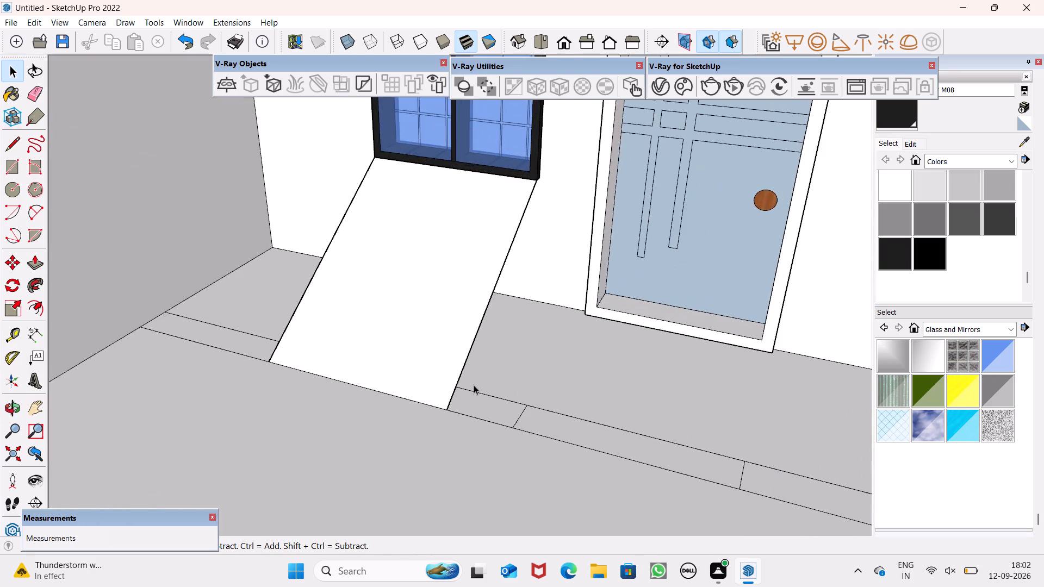
Draw a line across the floor strip from the sloping rectangle's bottom corner nearest the door to the strip's opposite edge.
{"action": "scroll", "coordinate": [473, 388], "scroll_direction": "up", "scroll_amount": 6}
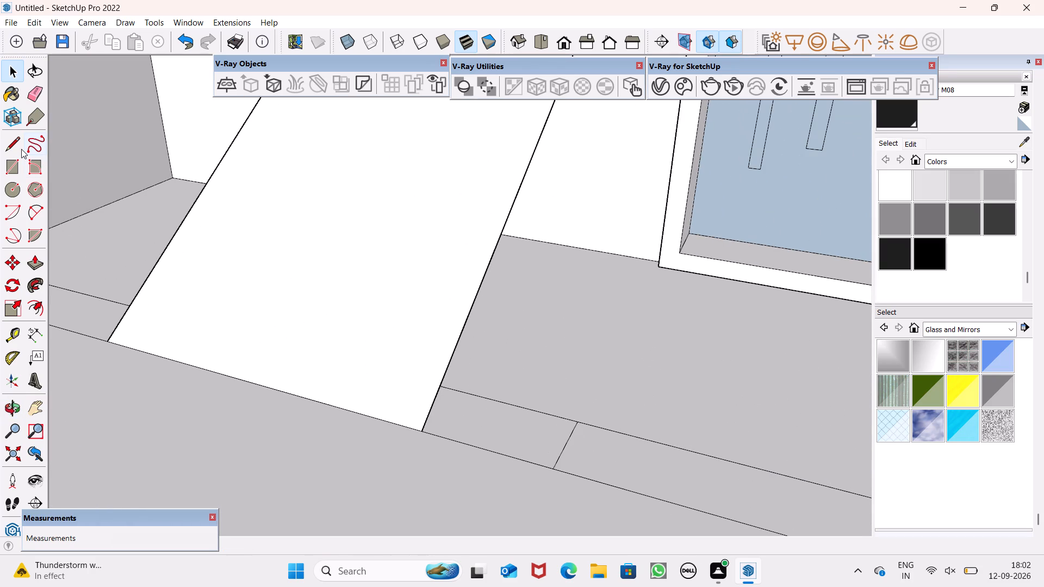
{"action": "left_click", "coordinate": [16, 145]}
{"action": "scroll", "coordinate": [508, 377], "scroll_direction": "up", "scroll_amount": 7}
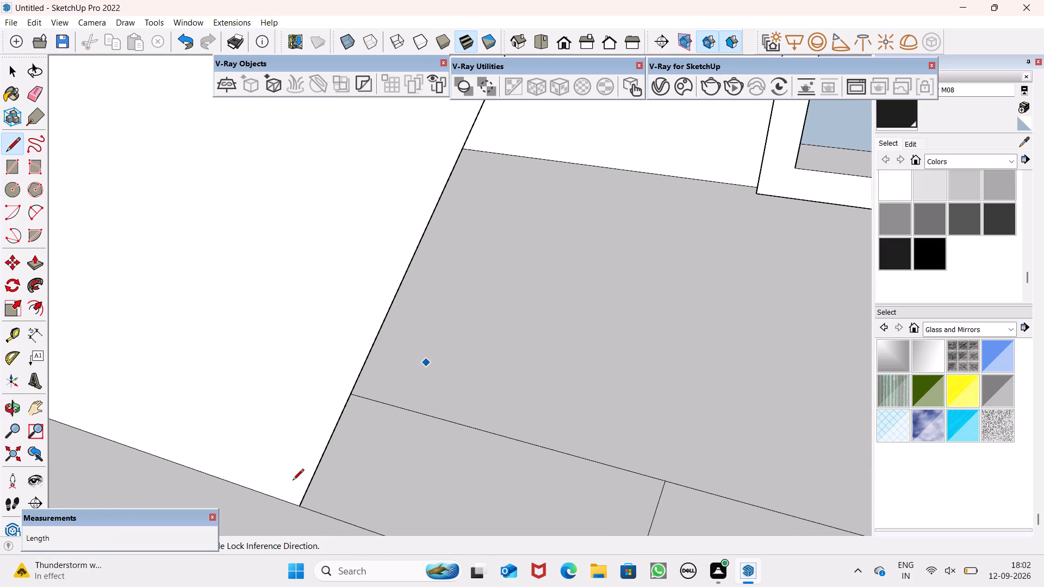
{"action": "left_click_drag", "start_coordinate": [299, 510], "coordinate": [317, 491]}
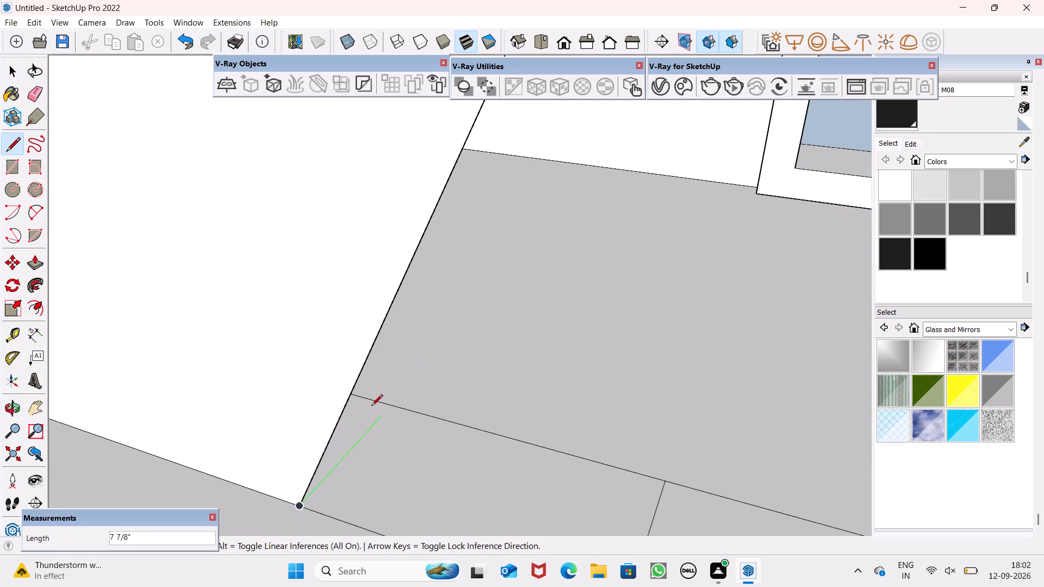
{"action": "left_click", "coordinate": [388, 404]}
{"action": "scroll", "coordinate": [424, 384], "scroll_direction": "down", "scroll_amount": 8}
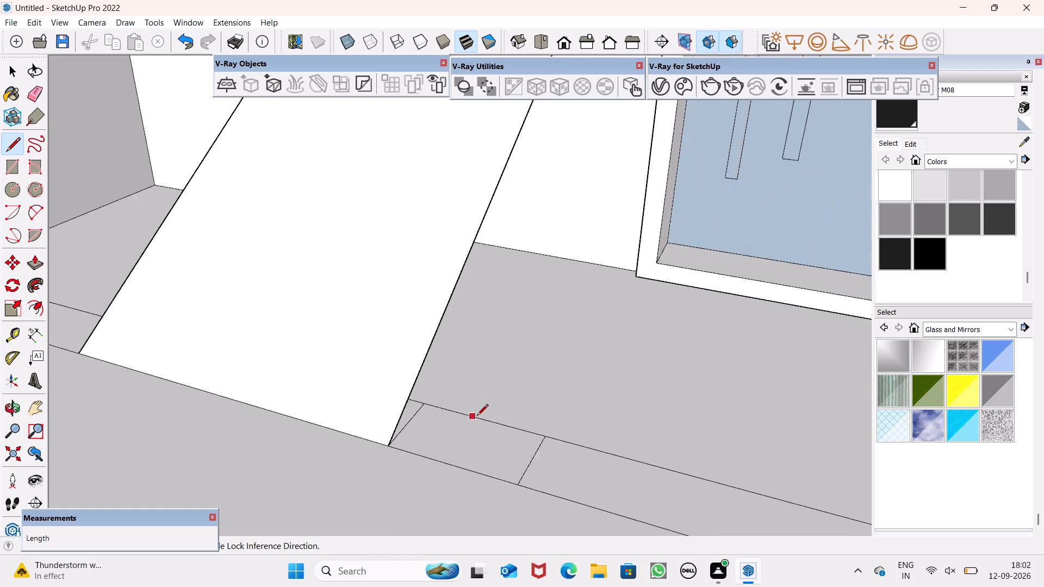
Draw a 9" line across the floor strip from the sloping rectangle's other bottom corner, farthest from the door.
{"action": "scroll", "coordinate": [477, 416], "scroll_direction": "down", "scroll_amount": 1}
{"action": "scroll", "coordinate": [328, 429], "scroll_direction": "down", "scroll_amount": 8}
{"action": "middle_click_drag", "start_coordinate": [348, 454], "coordinate": [828, 444]}
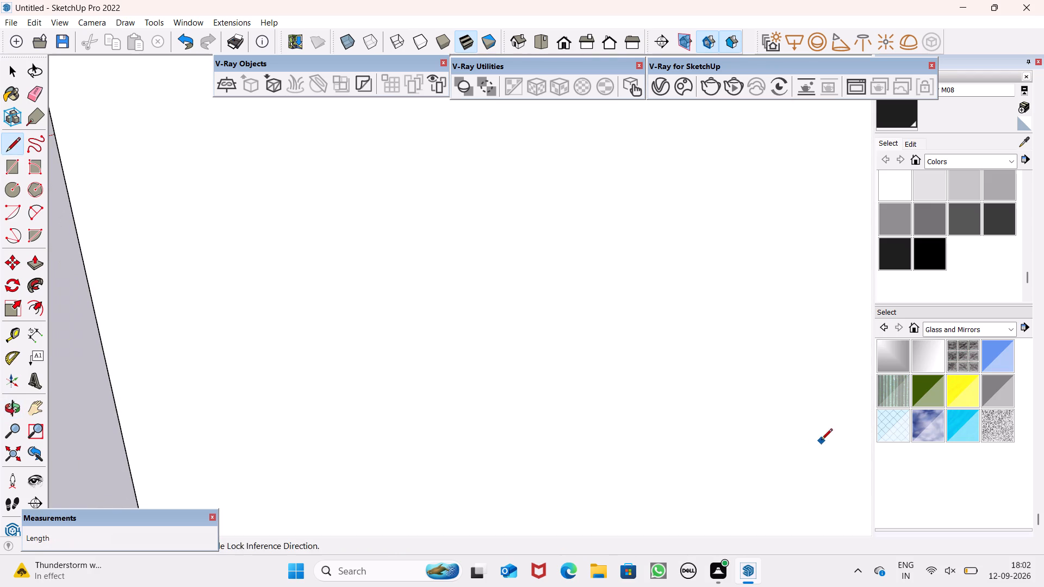
{"action": "middle_click_drag", "start_coordinate": [821, 441], "coordinate": [461, 536]}
{"action": "scroll", "coordinate": [469, 522], "scroll_direction": "up", "scroll_amount": 17}
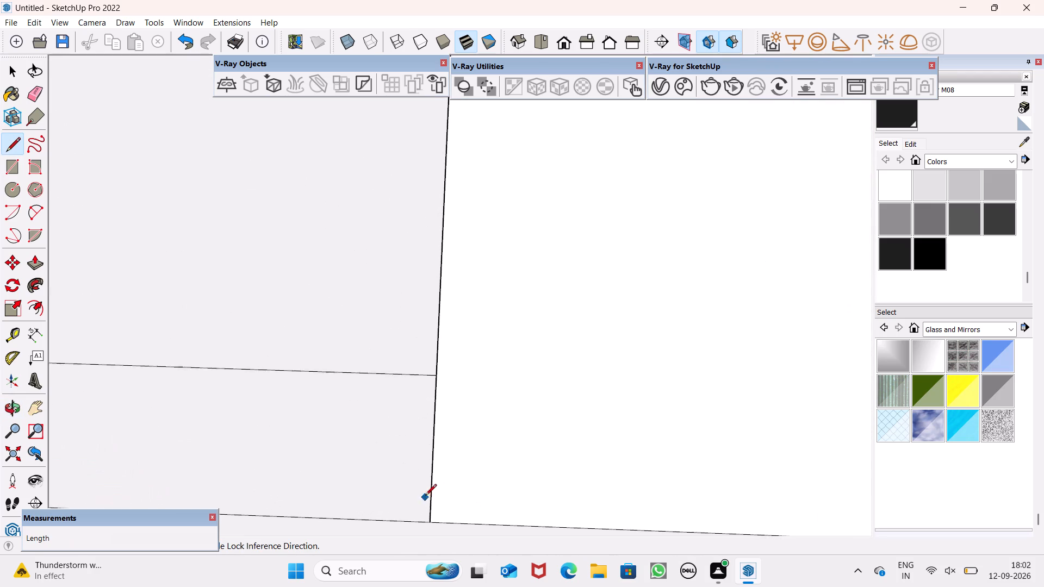
{"action": "left_click_drag", "start_coordinate": [433, 525], "coordinate": [418, 480]}
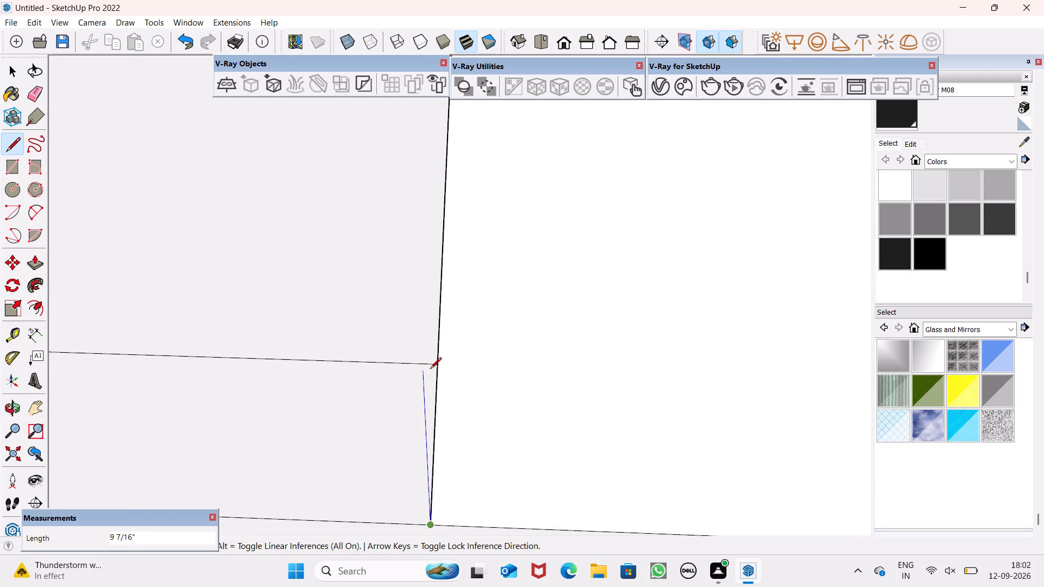
{"action": "scroll", "coordinate": [422, 384], "scroll_direction": "down", "scroll_amount": 7}
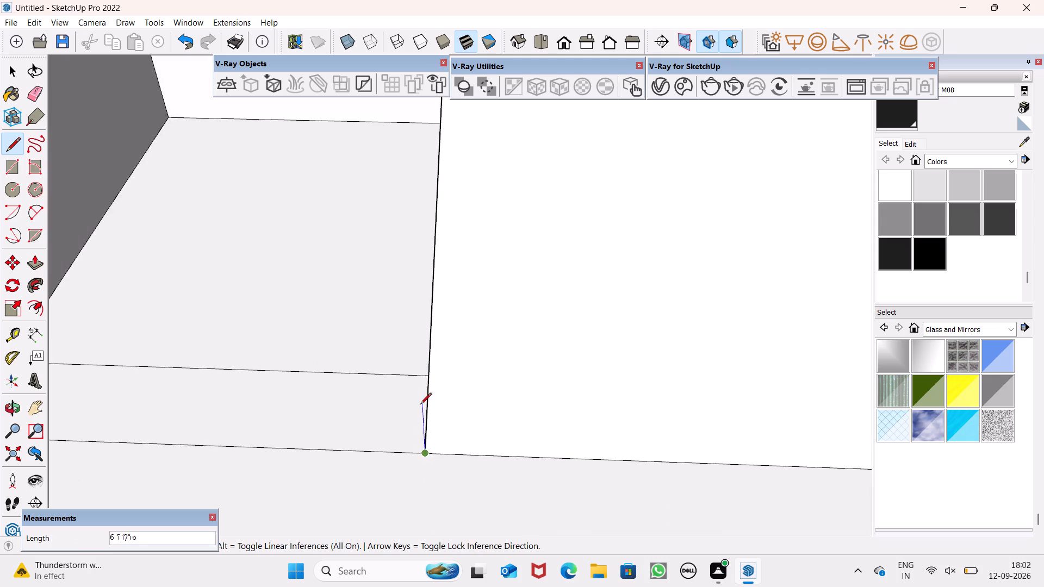
{"action": "middle_click_drag", "start_coordinate": [421, 409], "coordinate": [632, 440]}
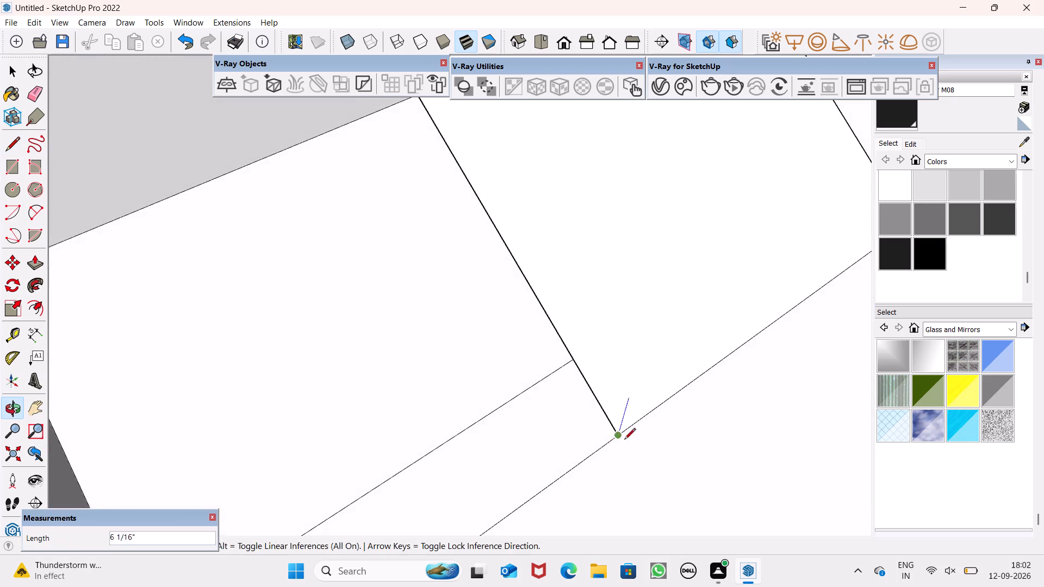
{"action": "scroll", "coordinate": [575, 485], "scroll_direction": "up", "scroll_amount": 8}
{"action": "middle_click_drag", "start_coordinate": [594, 488], "coordinate": [707, 432]}
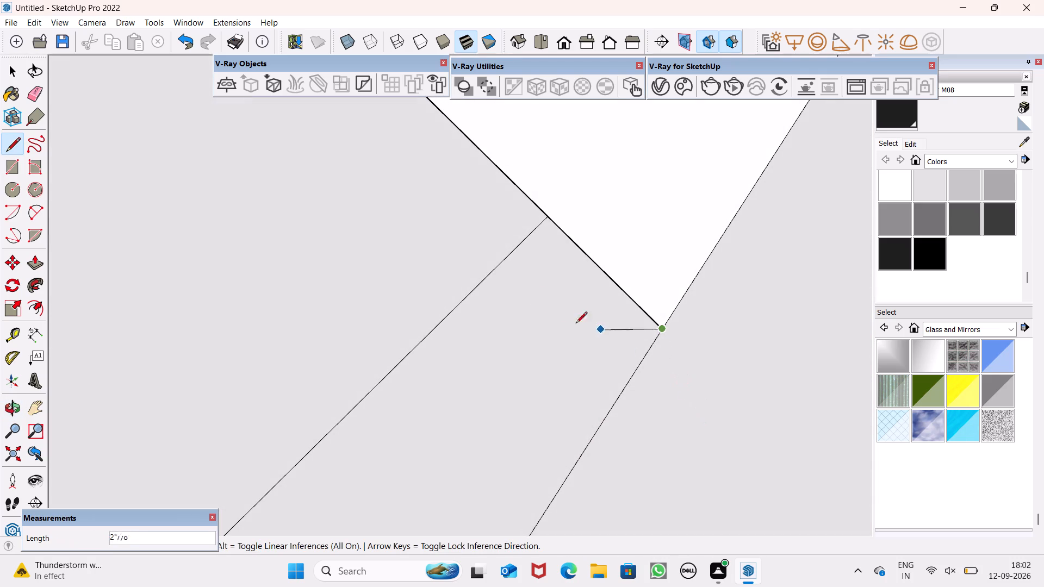
{"action": "left_click", "coordinate": [500, 266]}
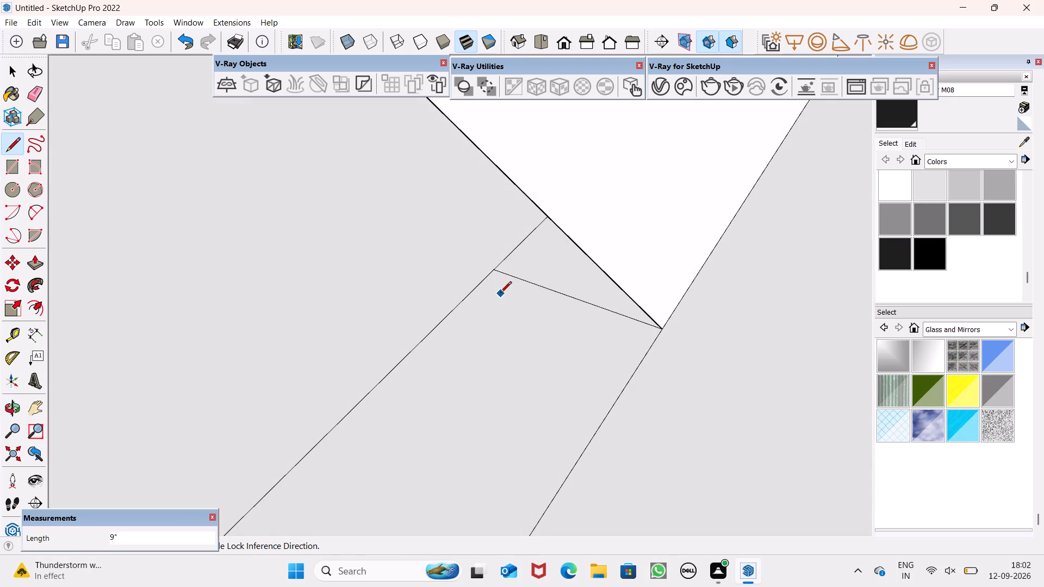
Erase the sloping rectangle's side edge farthest from the door, removing its face.
{"action": "key", "text": "space"}
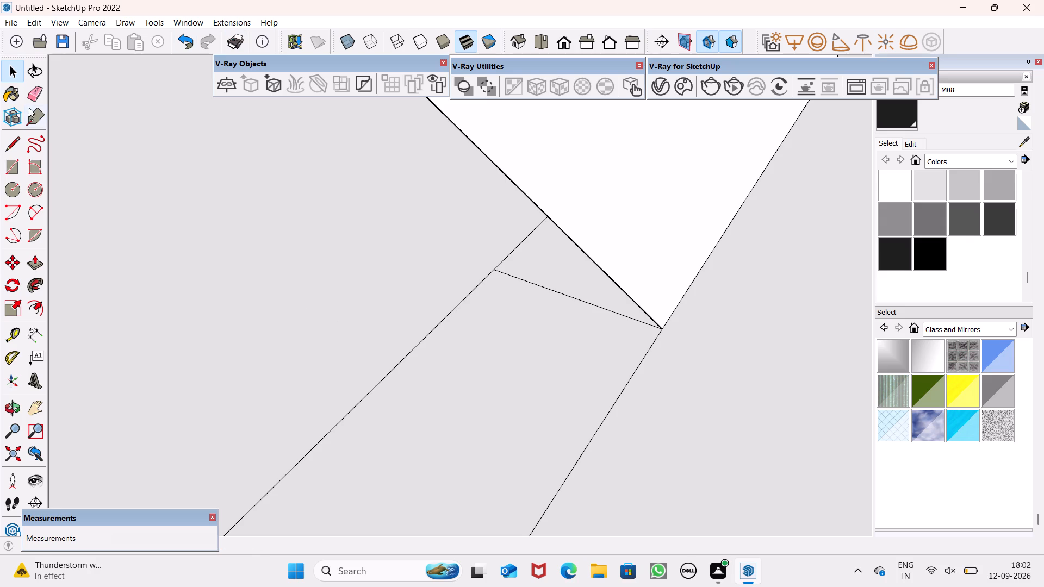
{"action": "left_click", "coordinate": [35, 104]}
{"action": "left_click_drag", "start_coordinate": [585, 165], "coordinate": [569, 271]}
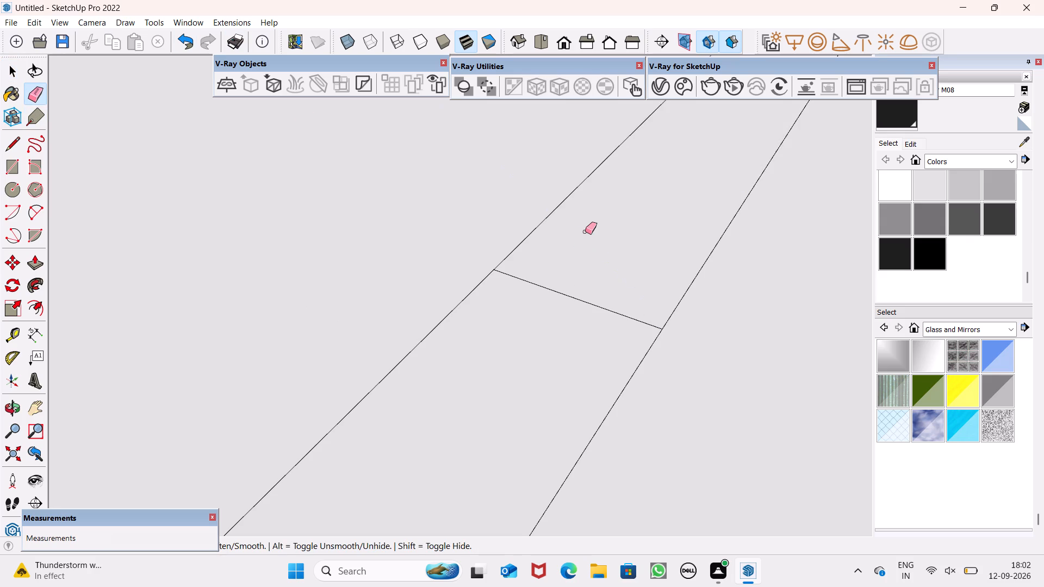
Erase the two dashed construction guides that run along the floor strip and extend outside the room.
{"action": "scroll", "coordinate": [588, 244], "scroll_direction": "down", "scroll_amount": 8}
{"action": "scroll", "coordinate": [656, 258], "scroll_direction": "down", "scroll_amount": 20}
{"action": "scroll", "coordinate": [656, 258], "scroll_direction": "down", "scroll_amount": 6}
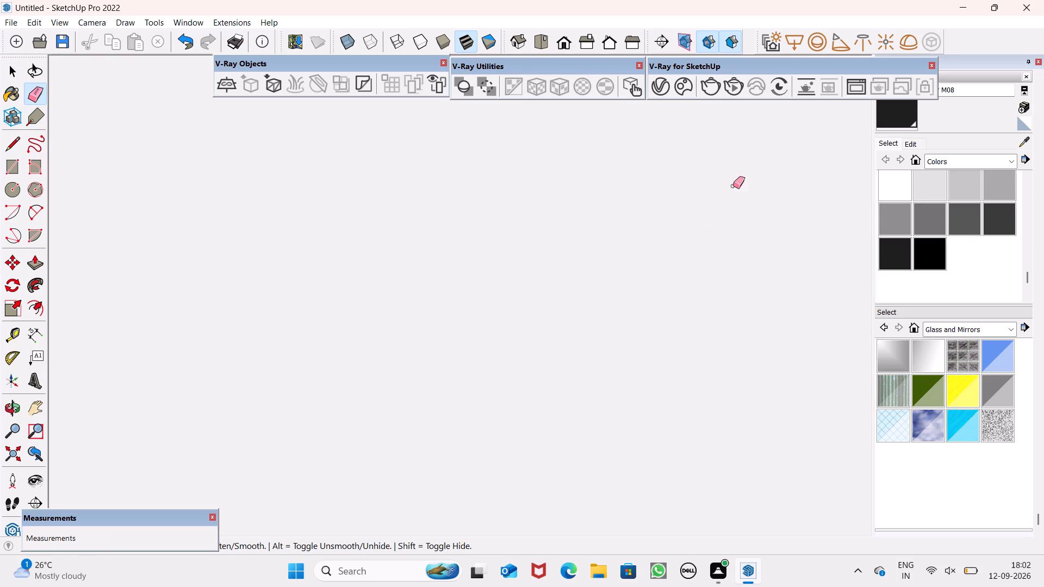
{"action": "scroll", "coordinate": [733, 186], "scroll_direction": "down", "scroll_amount": 20}
{"action": "scroll", "coordinate": [733, 186], "scroll_direction": "down", "scroll_amount": 20}
{"action": "scroll", "coordinate": [733, 186], "scroll_direction": "down", "scroll_amount": 7}
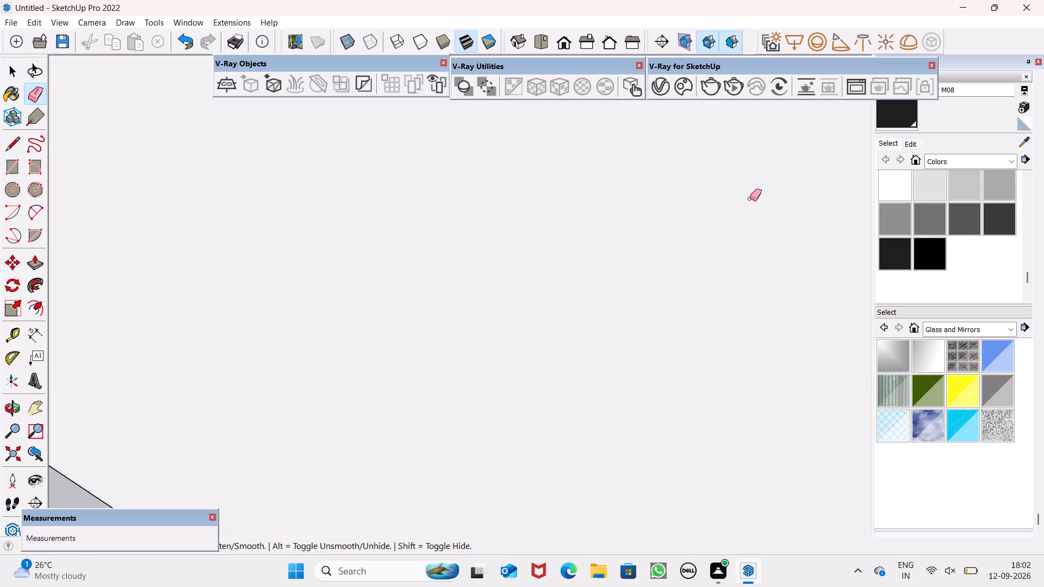
{"action": "scroll", "coordinate": [750, 198], "scroll_direction": "down", "scroll_amount": 18}
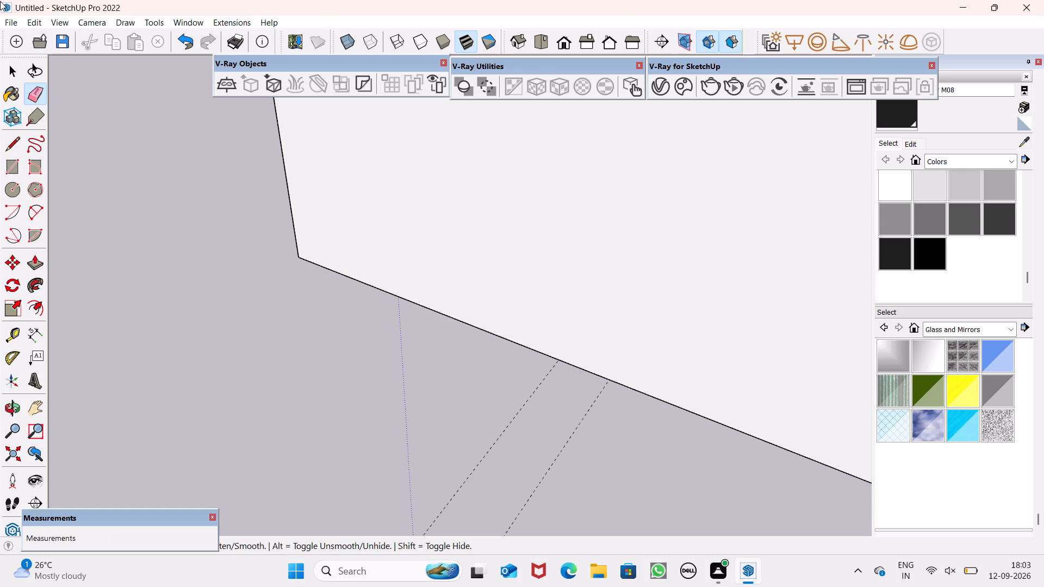
{"action": "scroll", "coordinate": [574, 241], "scroll_direction": "down", "scroll_amount": 8}
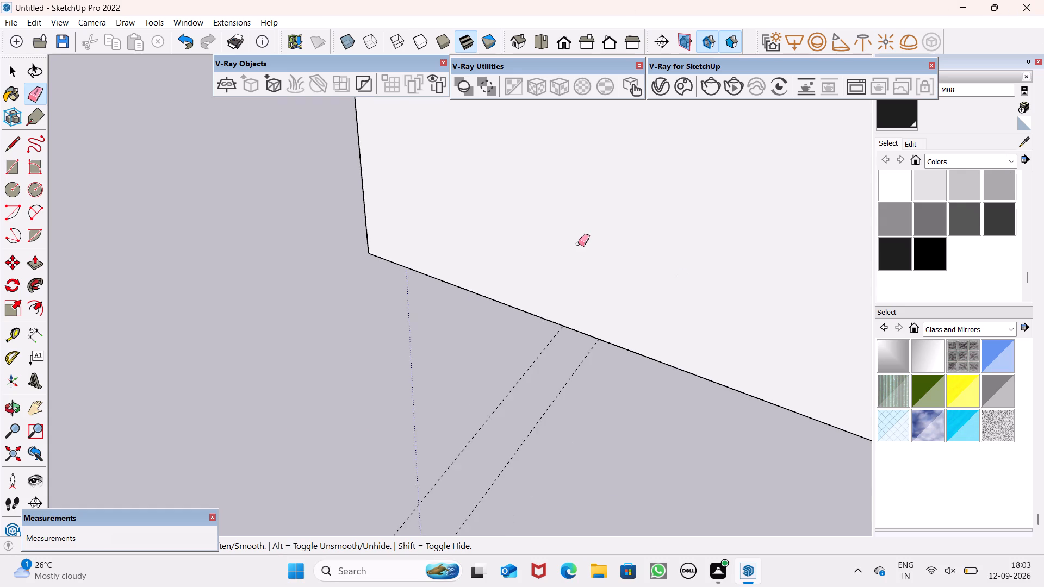
{"action": "scroll", "coordinate": [578, 243], "scroll_direction": "down", "scroll_amount": 20}
{"action": "scroll", "coordinate": [578, 243], "scroll_direction": "down", "scroll_amount": 3}
{"action": "scroll", "coordinate": [683, 260], "scroll_direction": "down", "scroll_amount": 11}
{"action": "scroll", "coordinate": [697, 255], "scroll_direction": "up", "scroll_amount": 1}
{"action": "middle_click_drag", "start_coordinate": [699, 255], "coordinate": [701, 451]}
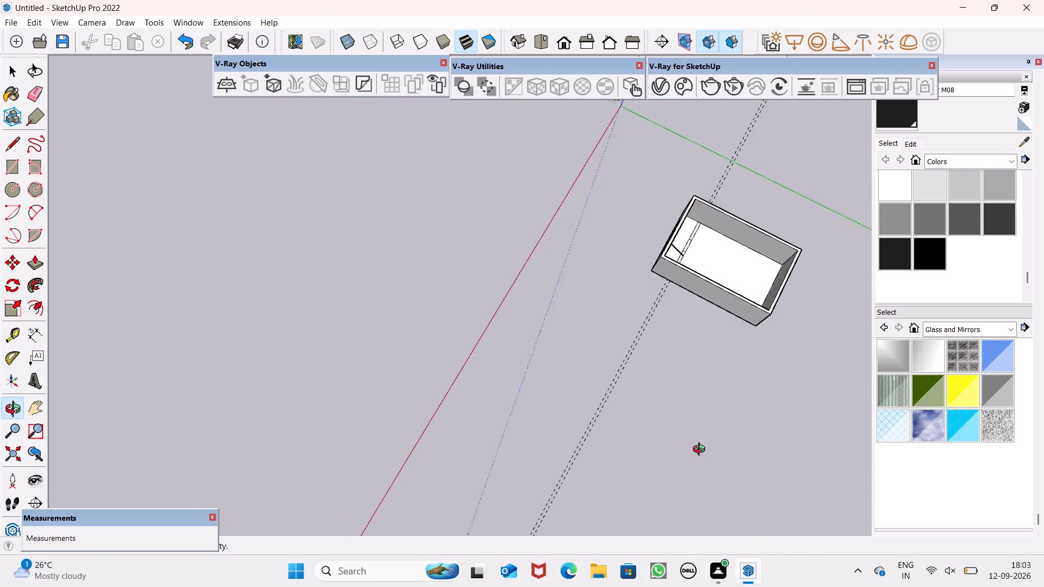
{"action": "middle_click_drag", "start_coordinate": [701, 451], "coordinate": [504, 410]}
{"action": "scroll", "coordinate": [698, 454], "scroll_direction": "down", "scroll_amount": 1}
{"action": "scroll", "coordinate": [818, 397], "scroll_direction": "up", "scroll_amount": 7}
{"action": "key", "text": "space"}
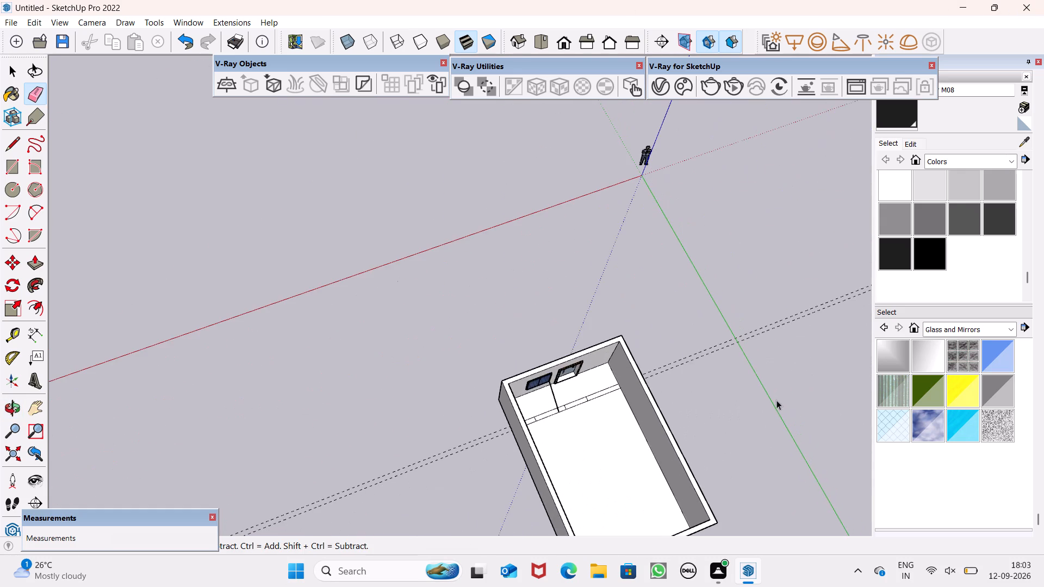
{"action": "key", "text": "space"}
{"action": "scroll", "coordinate": [731, 401], "scroll_direction": "up", "scroll_amount": 9}
{"action": "scroll", "coordinate": [623, 378], "scroll_direction": "up", "scroll_amount": 5}
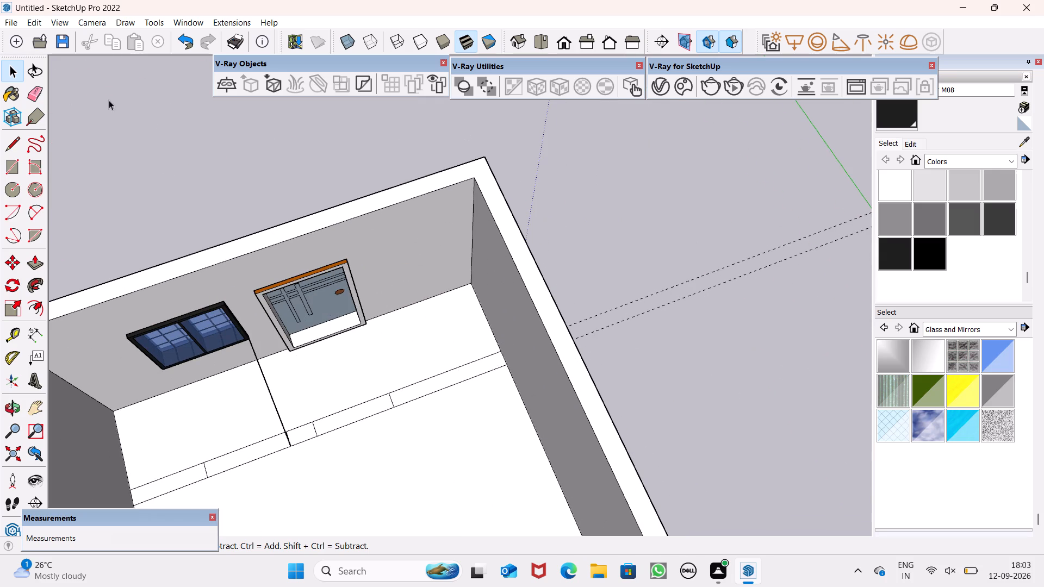
{"action": "left_click", "coordinate": [38, 99]}
{"action": "left_click_drag", "start_coordinate": [657, 288], "coordinate": [703, 328]}
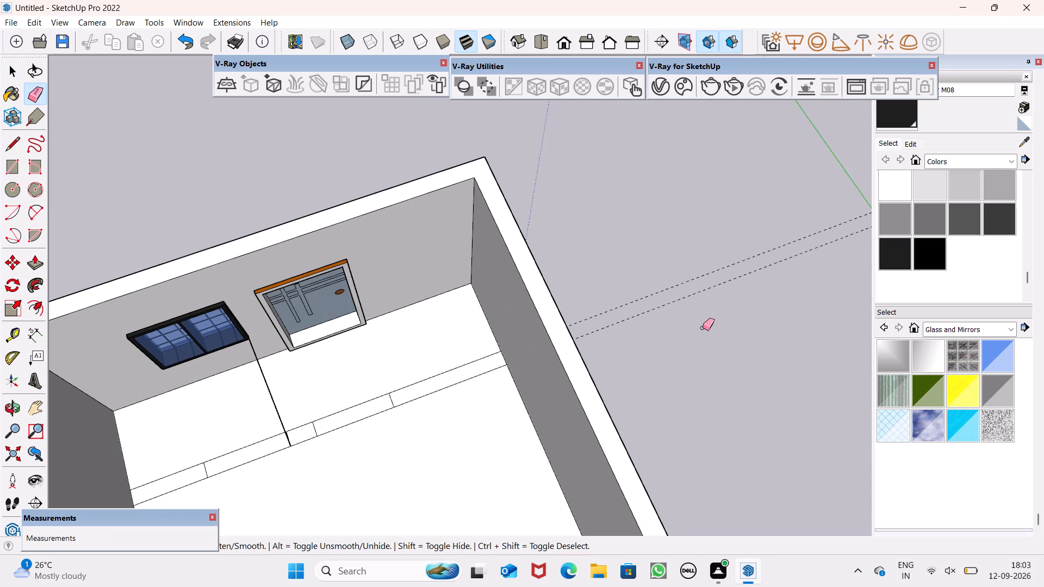
{"action": "left_click_drag", "start_coordinate": [703, 328], "coordinate": [703, 328]}
{"action": "left_click_drag", "start_coordinate": [655, 297], "coordinate": [667, 320]}
{"action": "left_click_drag", "start_coordinate": [709, 290], "coordinate": [716, 289]}
{"action": "left_click_drag", "start_coordinate": [716, 289], "coordinate": [717, 290]}
{"action": "key", "text": "space"}
Erase the remaining sloping edge that runs from the window frame's corner down to the floor strip.
{"action": "scroll", "coordinate": [732, 282], "scroll_direction": "down", "scroll_amount": 8}
{"action": "scroll", "coordinate": [578, 333], "scroll_direction": "up", "scroll_amount": 5}
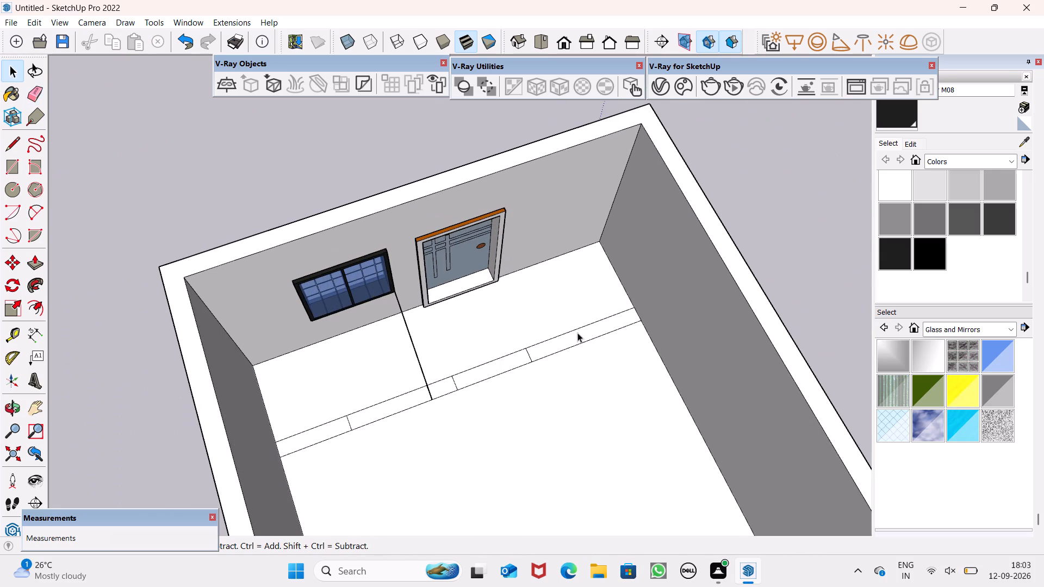
{"action": "scroll", "coordinate": [577, 333], "scroll_direction": "up", "scroll_amount": 1}
{"action": "left_click", "coordinate": [34, 93]}
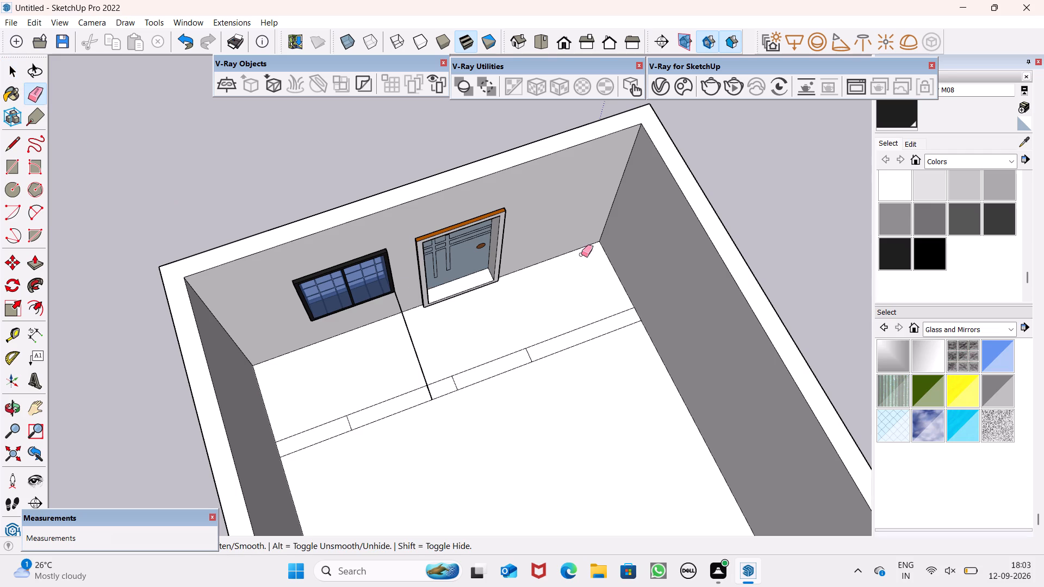
{"action": "scroll", "coordinate": [616, 336], "scroll_direction": "up", "scroll_amount": 8}
{"action": "left_click_drag", "start_coordinate": [419, 357], "coordinate": [403, 360]}
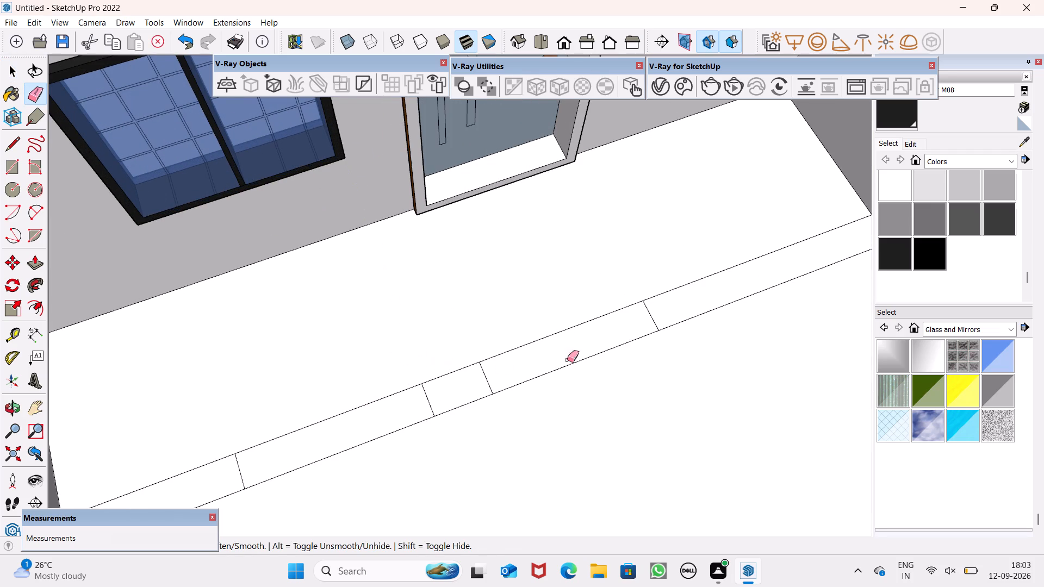
{"action": "scroll", "coordinate": [574, 365], "scroll_direction": "down", "scroll_amount": 7}
{"action": "key", "text": "space"}
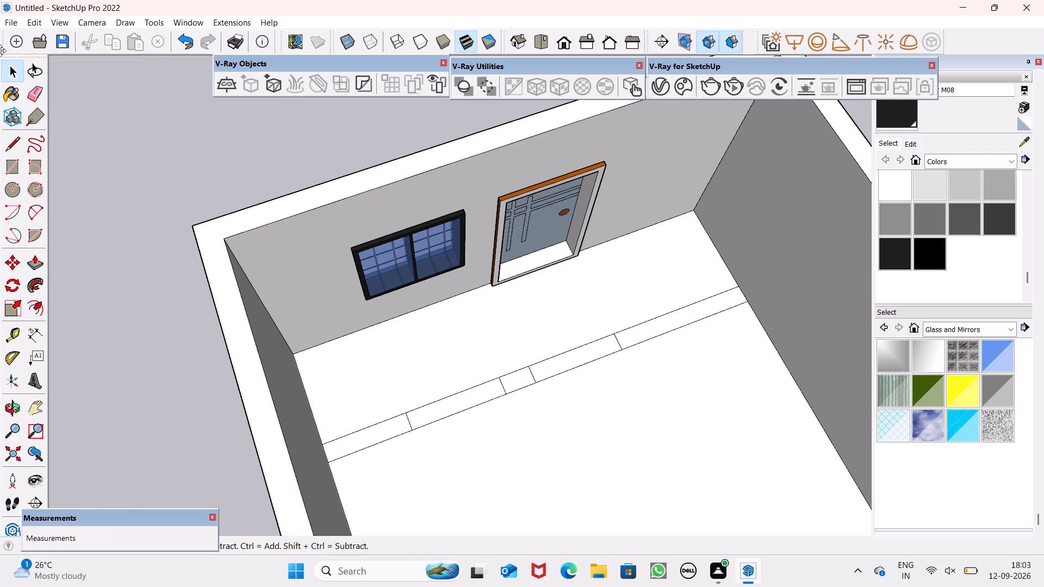
Erase the strip's long edges in front of the window and the door, leaving three separate floor rectangles.
{"action": "left_click", "coordinate": [39, 95]}
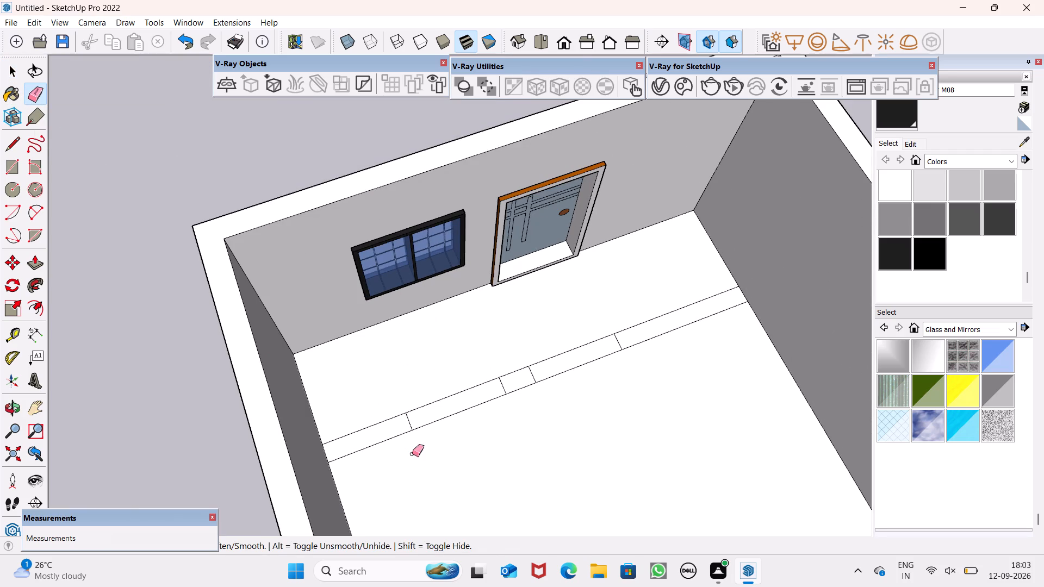
{"action": "scroll", "coordinate": [448, 446], "scroll_direction": "up", "scroll_amount": 8}
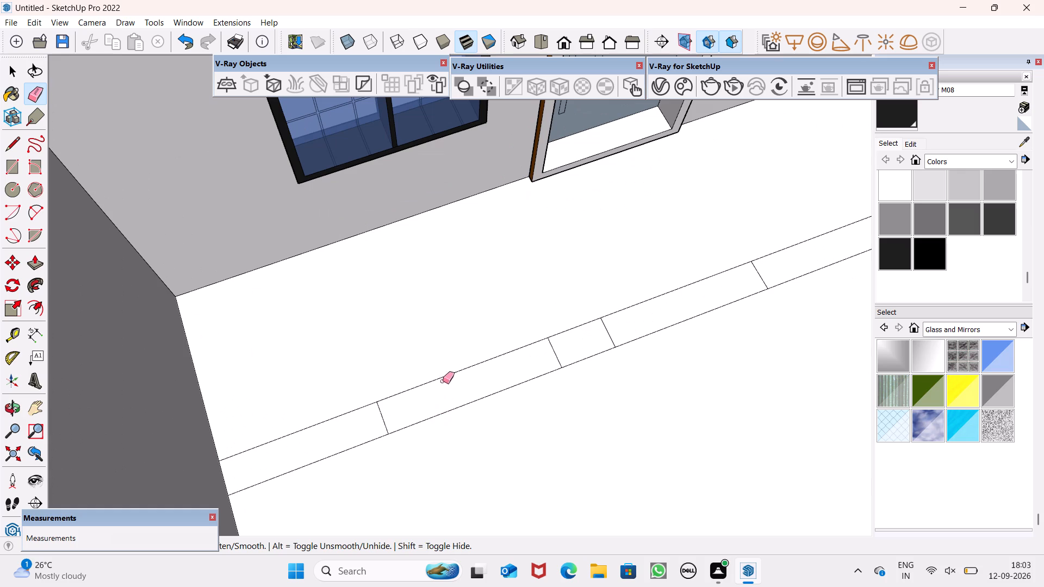
{"action": "left_click_drag", "start_coordinate": [450, 372], "coordinate": [481, 406]}
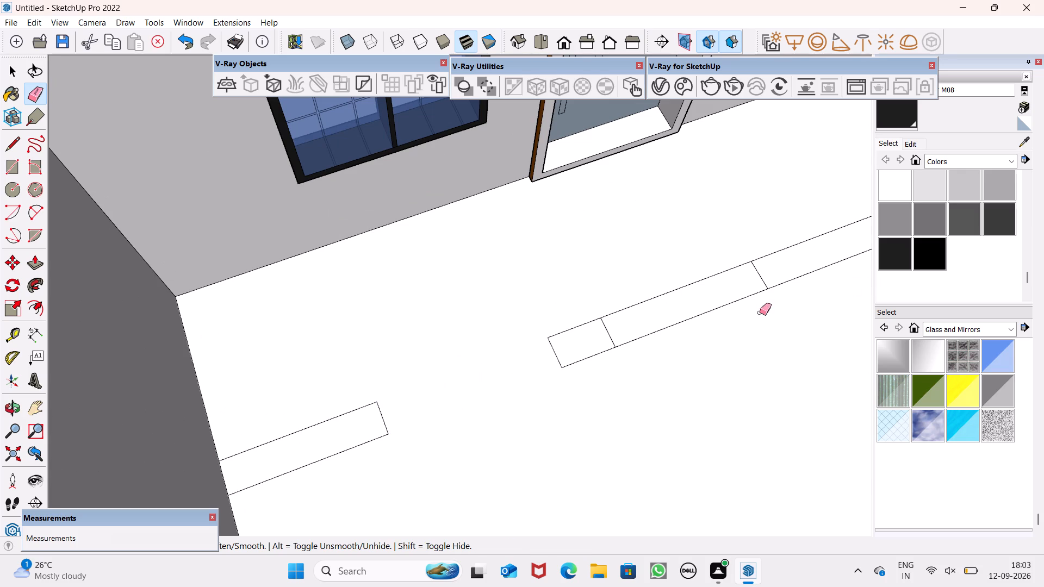
{"action": "left_click_drag", "start_coordinate": [676, 277], "coordinate": [711, 339]}
{"action": "scroll", "coordinate": [723, 345], "scroll_direction": "down", "scroll_amount": 6}
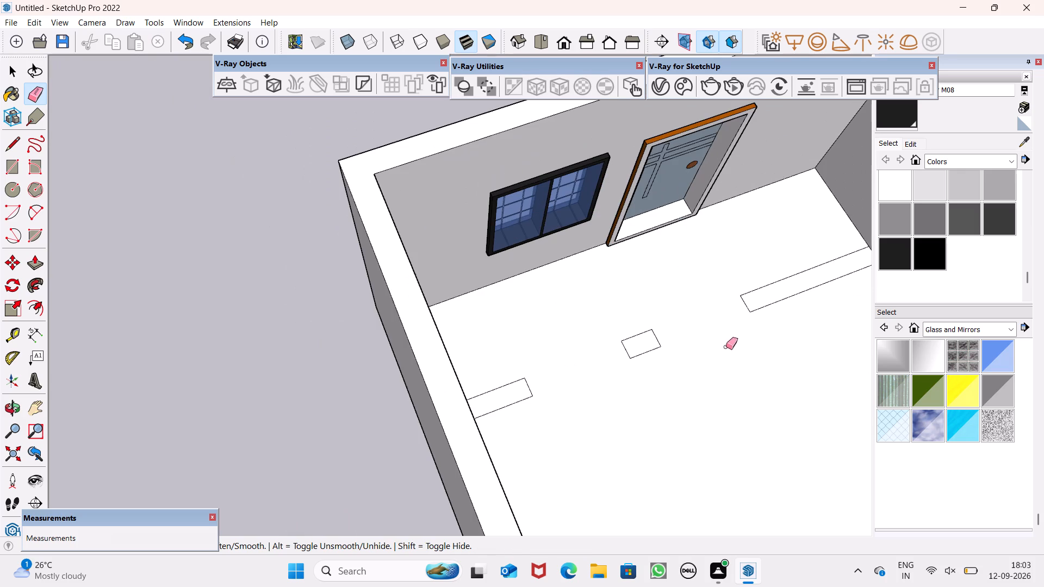
{"action": "key", "text": "space"}
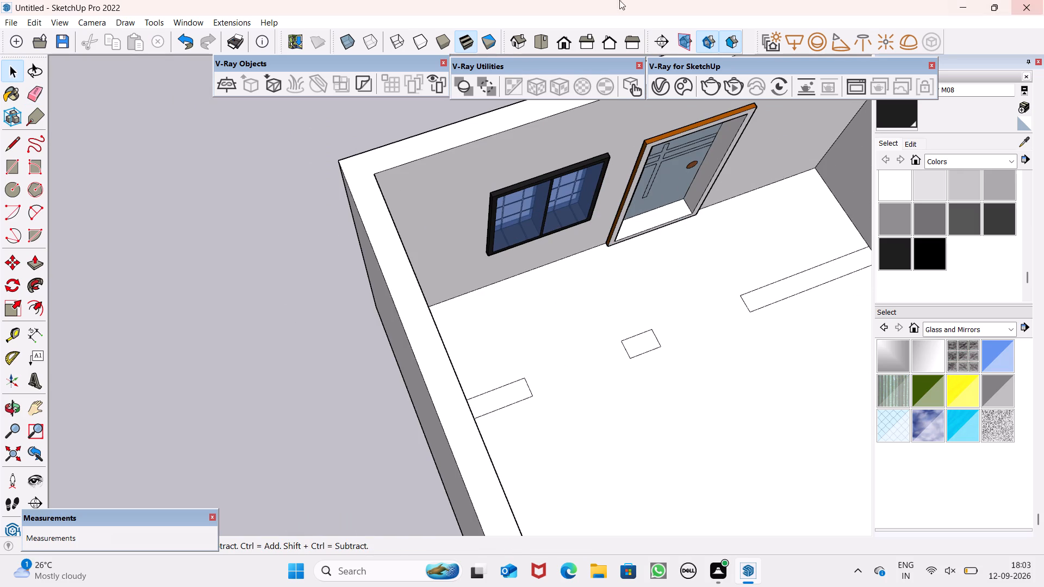
Push/Pull the strip rectangle beside the window-side wall up 10' to the top of the room walls.
{"action": "left_click", "coordinate": [36, 268]}
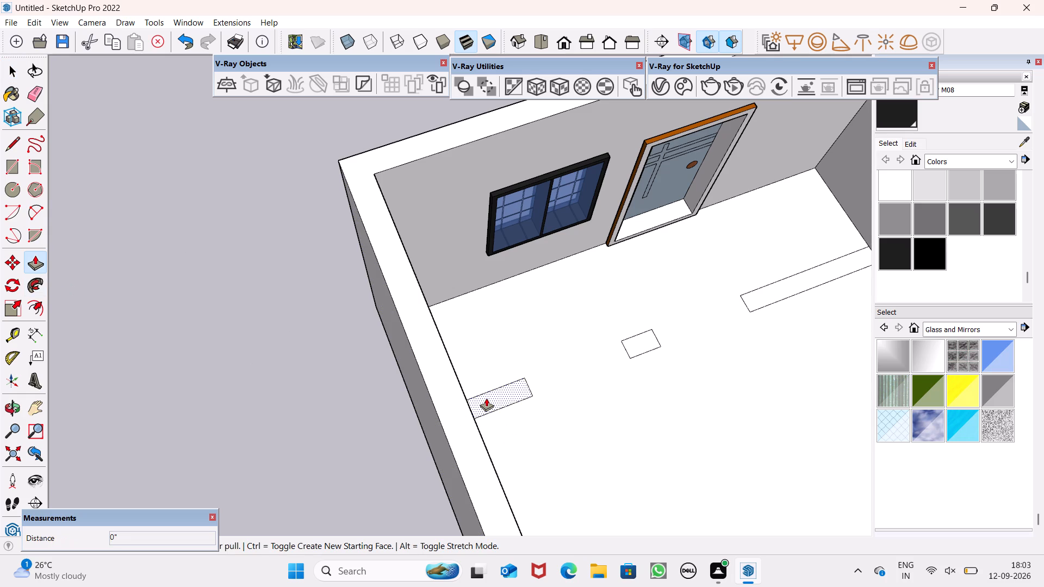
{"action": "left_click_drag", "start_coordinate": [486, 398], "coordinate": [427, 403], "text": "ctrl"}
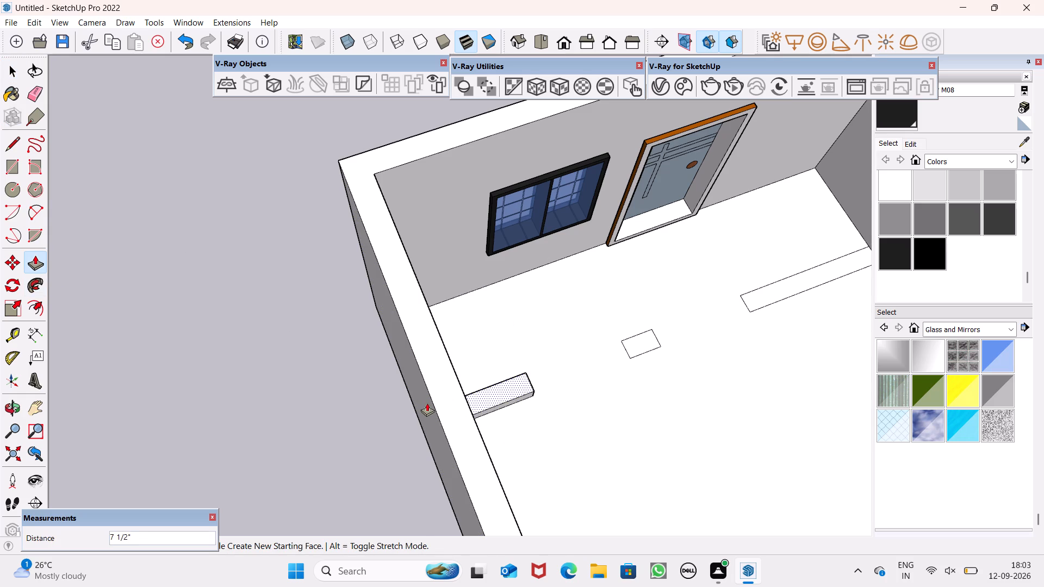
{"action": "left_click_drag", "start_coordinate": [427, 403], "coordinate": [432, 403], "text": "ctrl"}
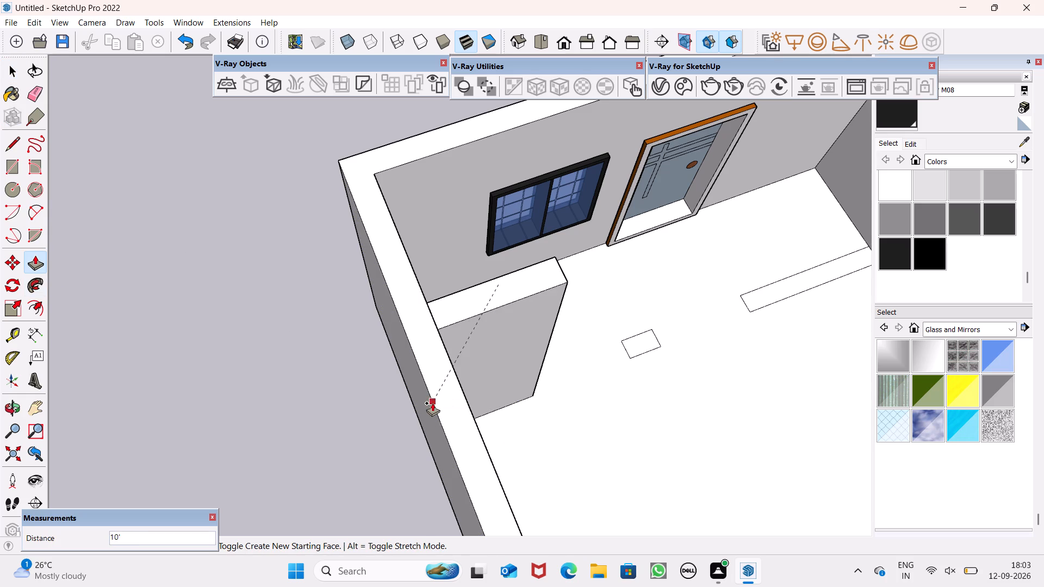
{"action": "left_click_drag", "start_coordinate": [432, 403], "coordinate": [433, 403], "text": "ctrl"}
{"action": "scroll", "coordinate": [539, 330], "scroll_direction": "up", "scroll_amount": 3}
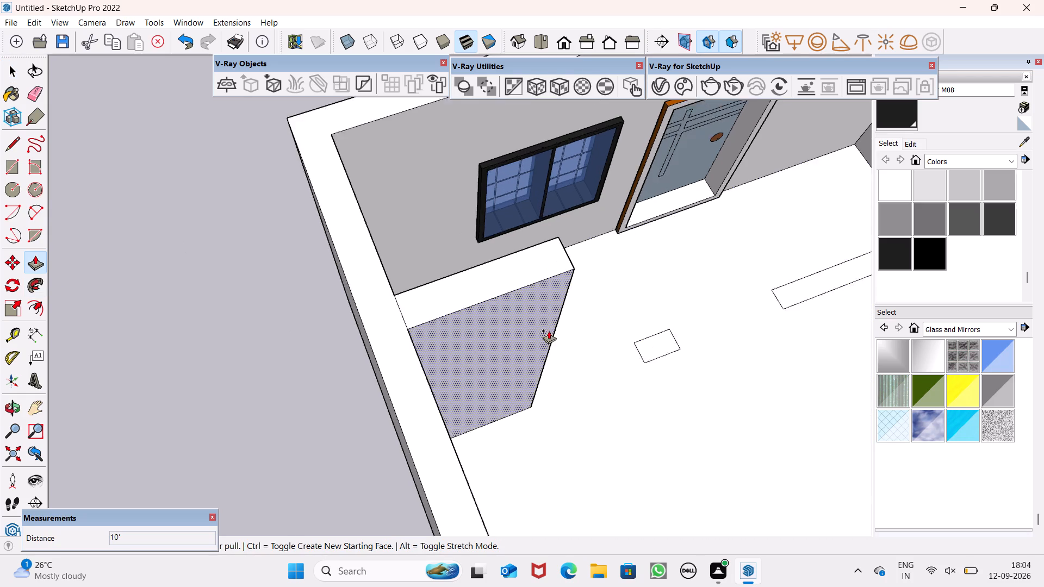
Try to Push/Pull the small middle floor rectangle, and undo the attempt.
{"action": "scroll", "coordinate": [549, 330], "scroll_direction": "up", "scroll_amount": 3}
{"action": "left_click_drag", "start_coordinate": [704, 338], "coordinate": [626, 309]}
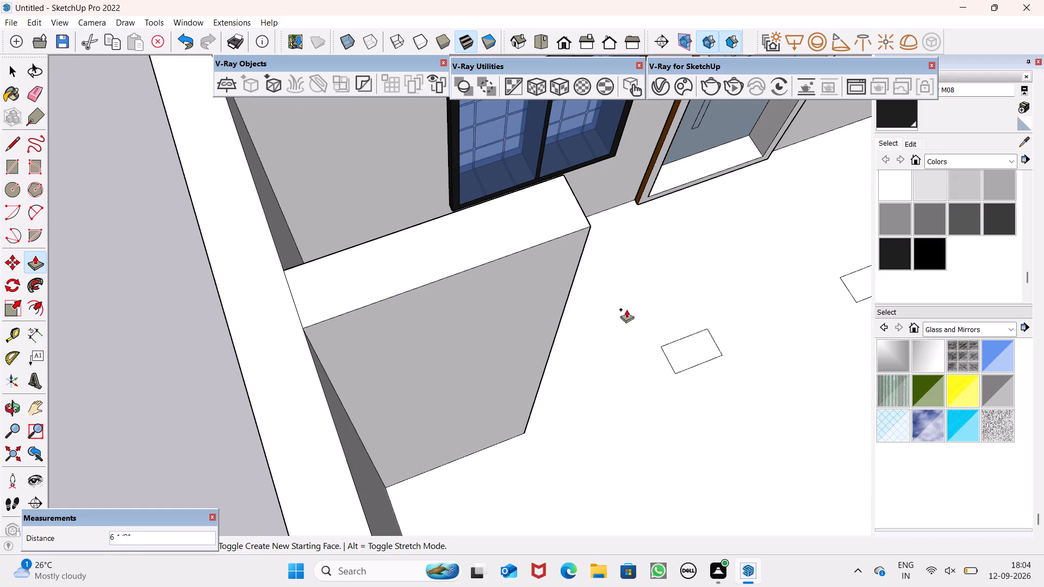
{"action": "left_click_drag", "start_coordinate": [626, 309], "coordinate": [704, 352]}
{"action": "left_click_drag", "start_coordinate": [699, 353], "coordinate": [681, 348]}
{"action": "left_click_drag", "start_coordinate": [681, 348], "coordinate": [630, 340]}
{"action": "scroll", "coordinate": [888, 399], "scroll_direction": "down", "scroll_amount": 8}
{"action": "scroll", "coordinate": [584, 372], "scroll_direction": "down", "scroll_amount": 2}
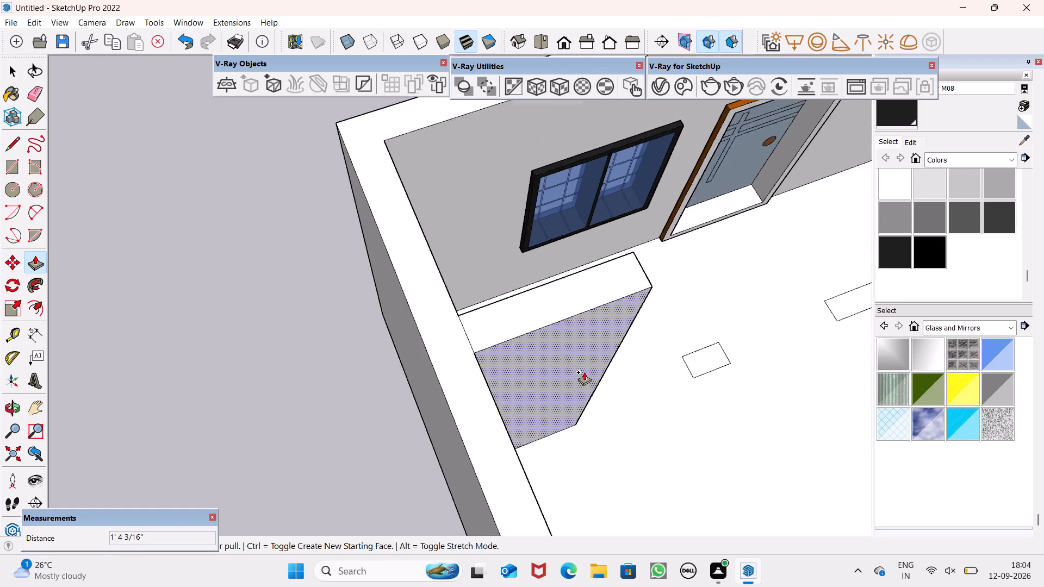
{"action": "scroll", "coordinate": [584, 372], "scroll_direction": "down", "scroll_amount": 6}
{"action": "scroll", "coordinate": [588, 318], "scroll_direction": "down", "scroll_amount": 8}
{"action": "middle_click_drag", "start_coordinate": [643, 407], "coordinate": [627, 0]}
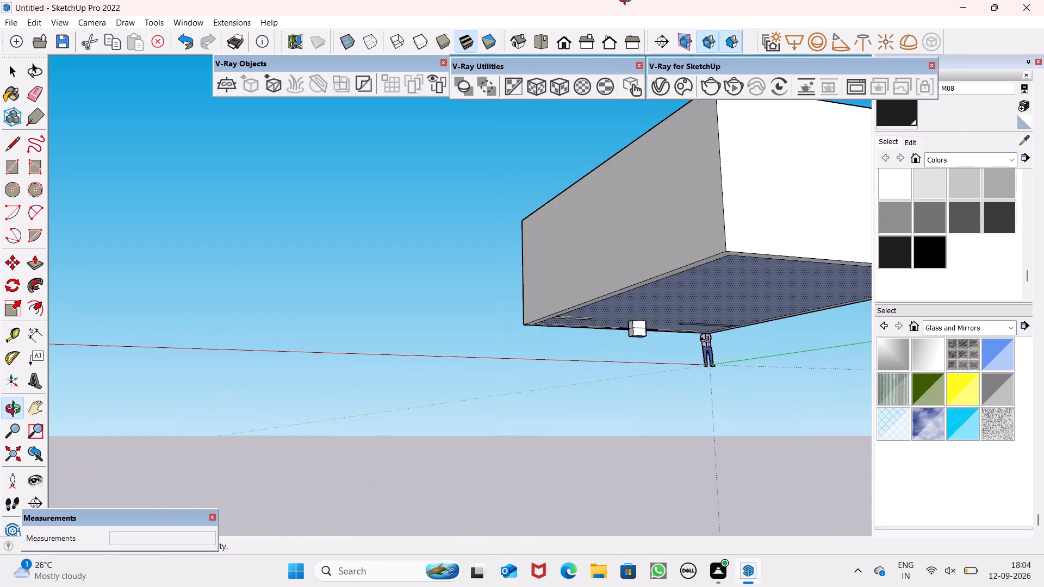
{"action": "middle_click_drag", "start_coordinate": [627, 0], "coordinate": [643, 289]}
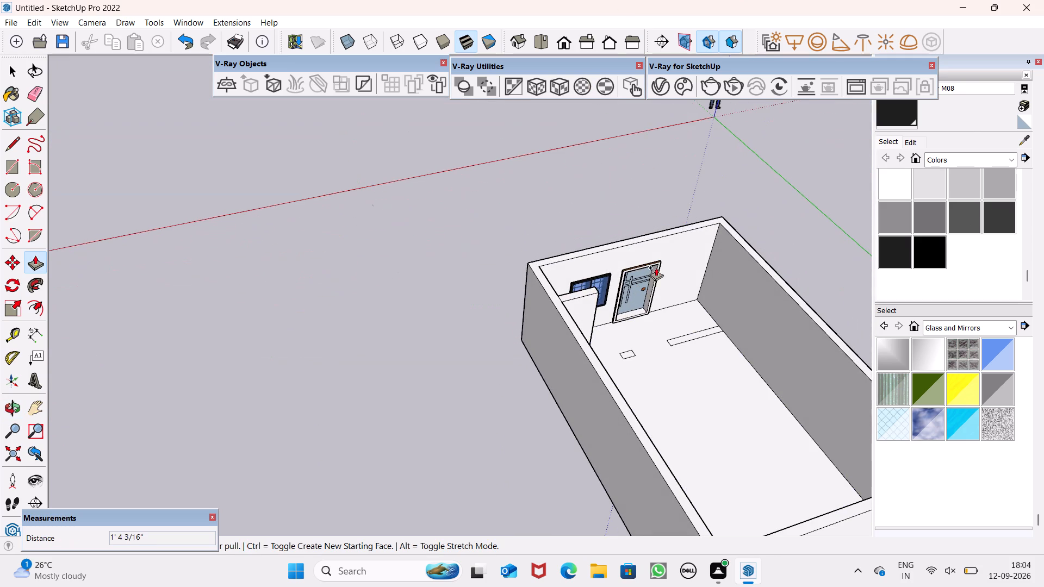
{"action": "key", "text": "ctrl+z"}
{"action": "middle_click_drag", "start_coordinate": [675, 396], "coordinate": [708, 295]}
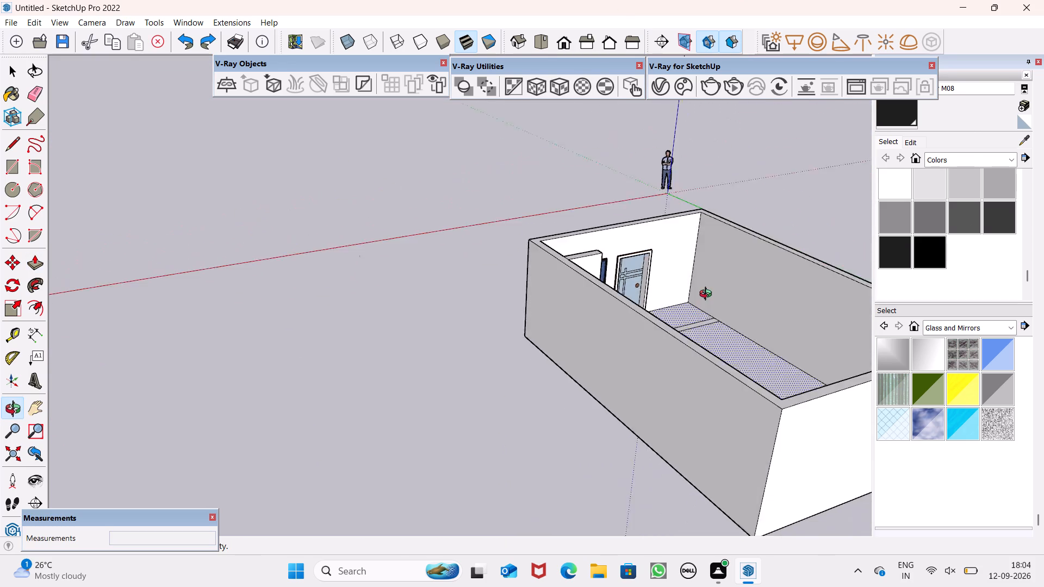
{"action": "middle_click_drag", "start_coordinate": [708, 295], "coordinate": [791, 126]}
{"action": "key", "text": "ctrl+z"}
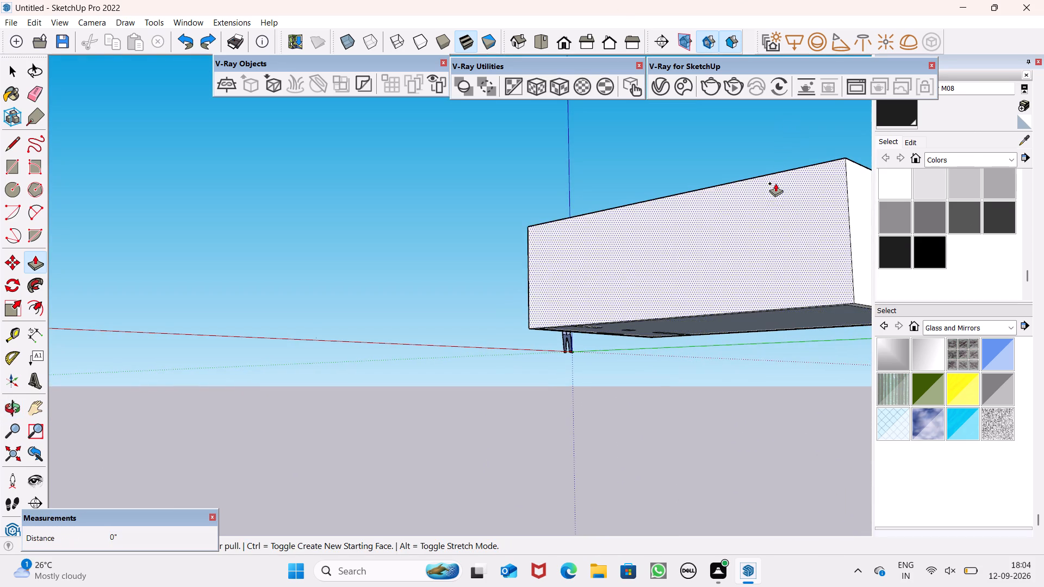
Push/Pull the small middle floor rectangle up 10' to form a pillar level with the first partition block.
{"action": "scroll", "coordinate": [773, 190], "scroll_direction": "down", "scroll_amount": 6}
{"action": "middle_click_drag", "start_coordinate": [728, 213], "coordinate": [445, 558]}
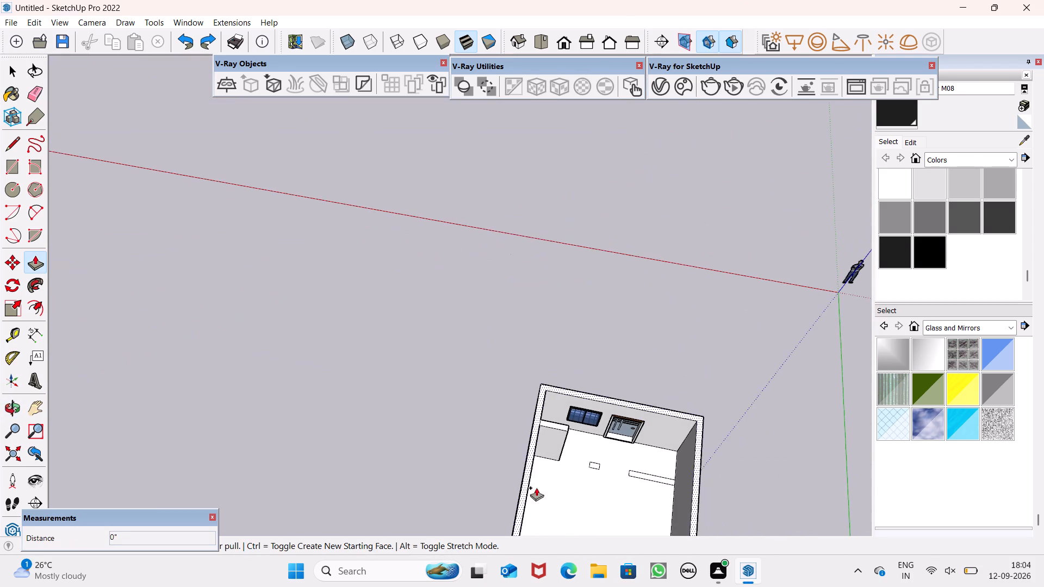
{"action": "scroll", "coordinate": [658, 475], "scroll_direction": "up", "scroll_amount": 7}
{"action": "scroll", "coordinate": [523, 472], "scroll_direction": "up", "scroll_amount": 8}
{"action": "left_click_drag", "start_coordinate": [536, 451], "coordinate": [377, 388]}
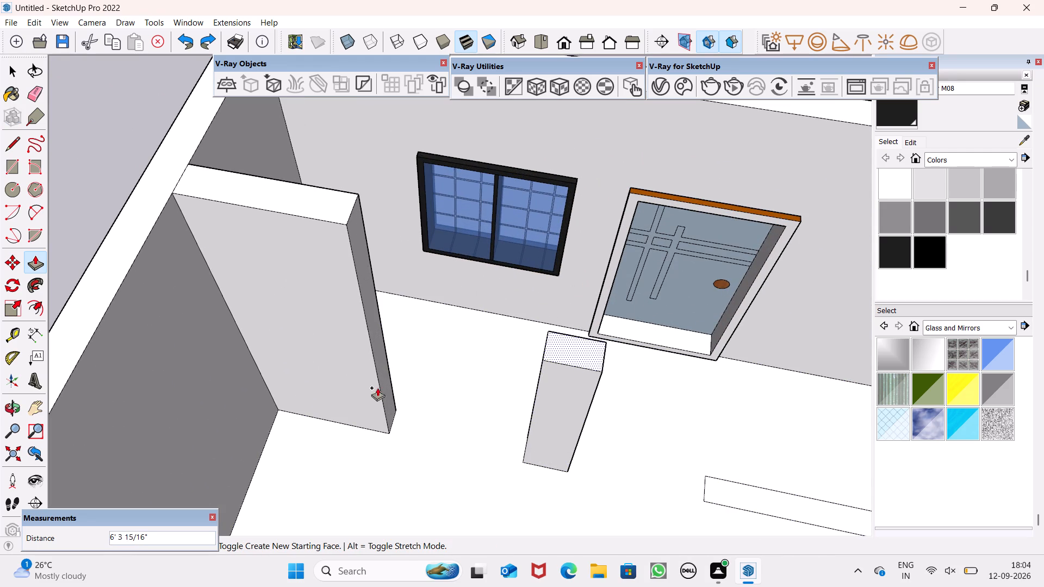
{"action": "left_click_drag", "start_coordinate": [377, 388], "coordinate": [295, 218]}
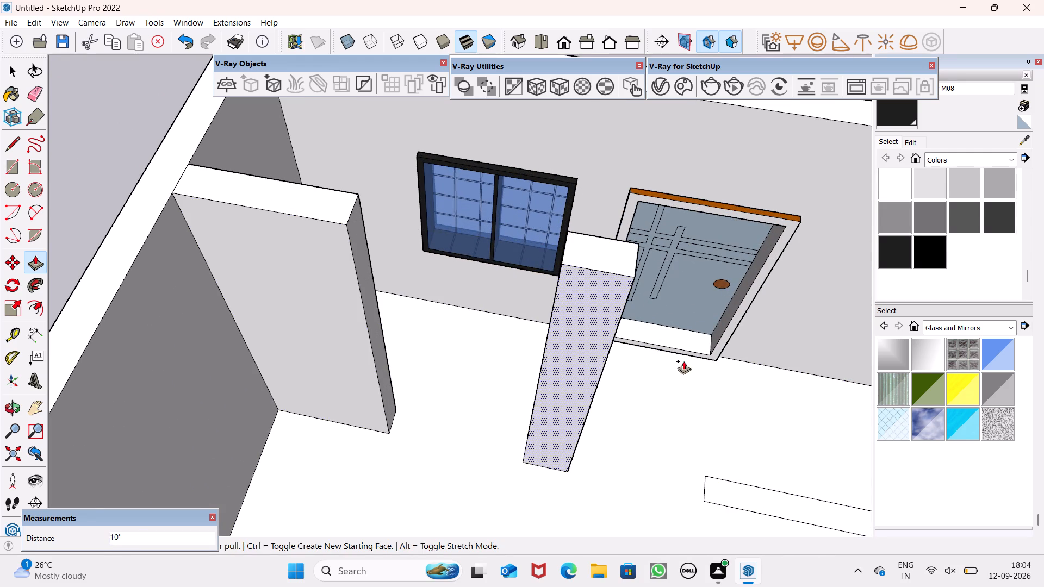
Push/Pull the long floor rectangle on the door side up 10' to match the other partition blocks.
{"action": "scroll", "coordinate": [633, 361], "scroll_direction": "down", "scroll_amount": 6}
{"action": "scroll", "coordinate": [686, 421], "scroll_direction": "up", "scroll_amount": 6}
{"action": "left_click_drag", "start_coordinate": [716, 455], "coordinate": [537, 264]}
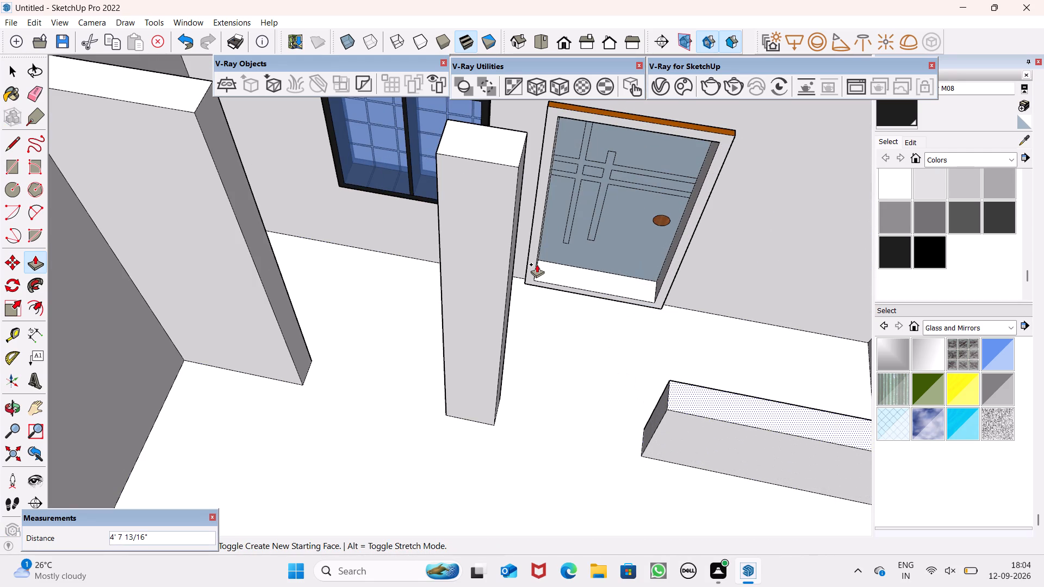
{"action": "left_click_drag", "start_coordinate": [537, 264], "coordinate": [526, 172]}
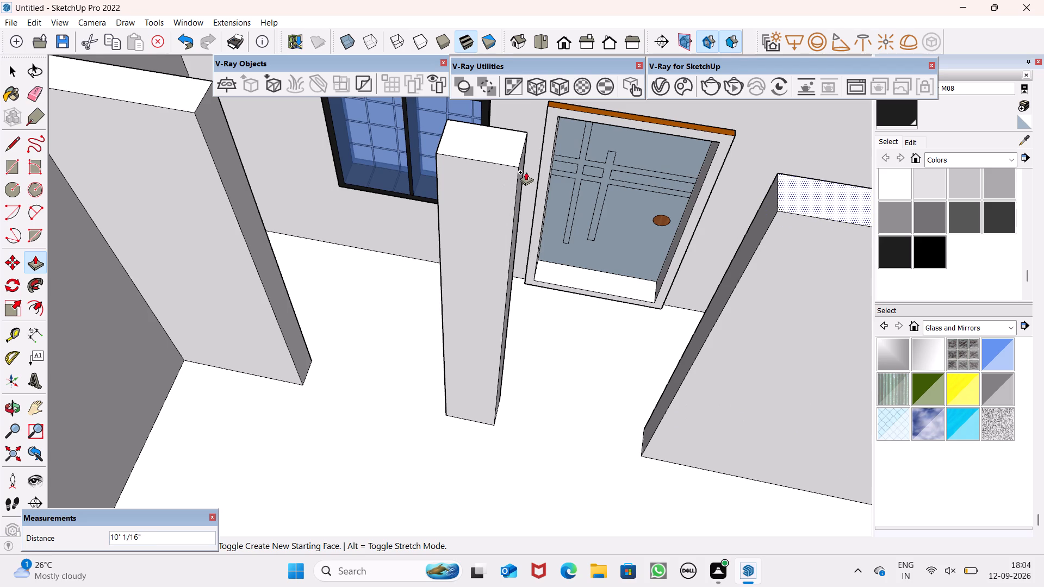
{"action": "left_click_drag", "start_coordinate": [526, 172], "coordinate": [507, 168]}
{"action": "scroll", "coordinate": [512, 216], "scroll_direction": "down", "scroll_amount": 14}
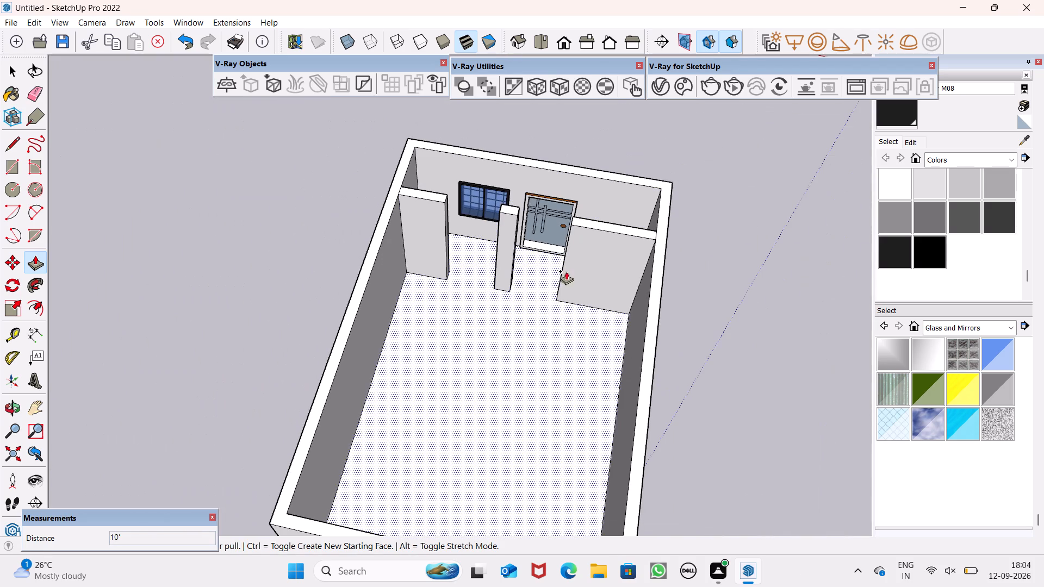
{"action": "key", "text": "space"}
Draw a 3' line down the end edge of the window-side partition block, starting from its top corner.
{"action": "scroll", "coordinate": [424, 332], "scroll_direction": "down", "scroll_amount": 3}
{"action": "middle_click_drag", "start_coordinate": [452, 353], "coordinate": [722, 314]}
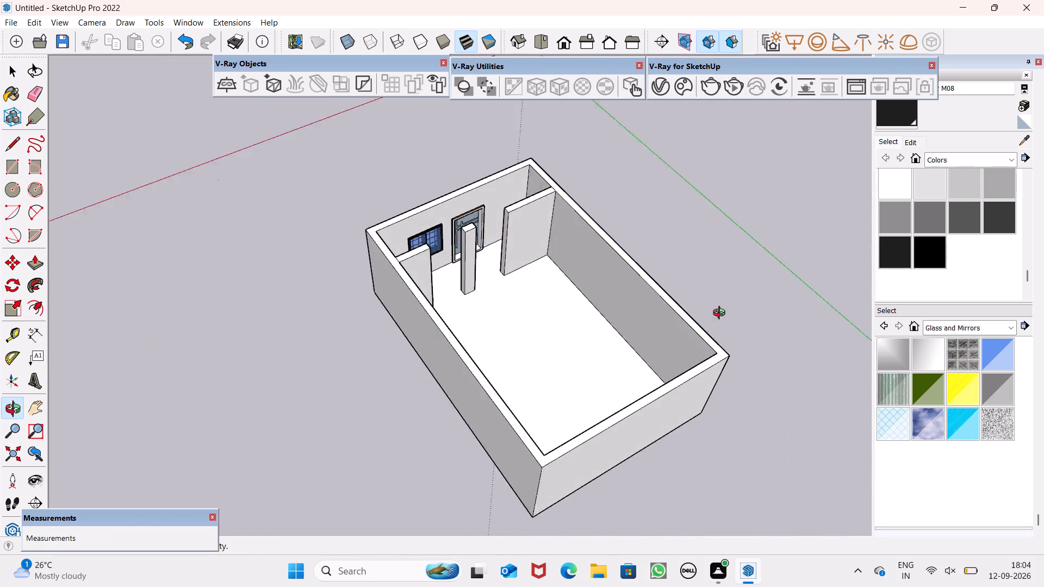
{"action": "middle_click_drag", "start_coordinate": [722, 314], "coordinate": [518, 371]}
{"action": "scroll", "coordinate": [462, 293], "scroll_direction": "up", "scroll_amount": 8}
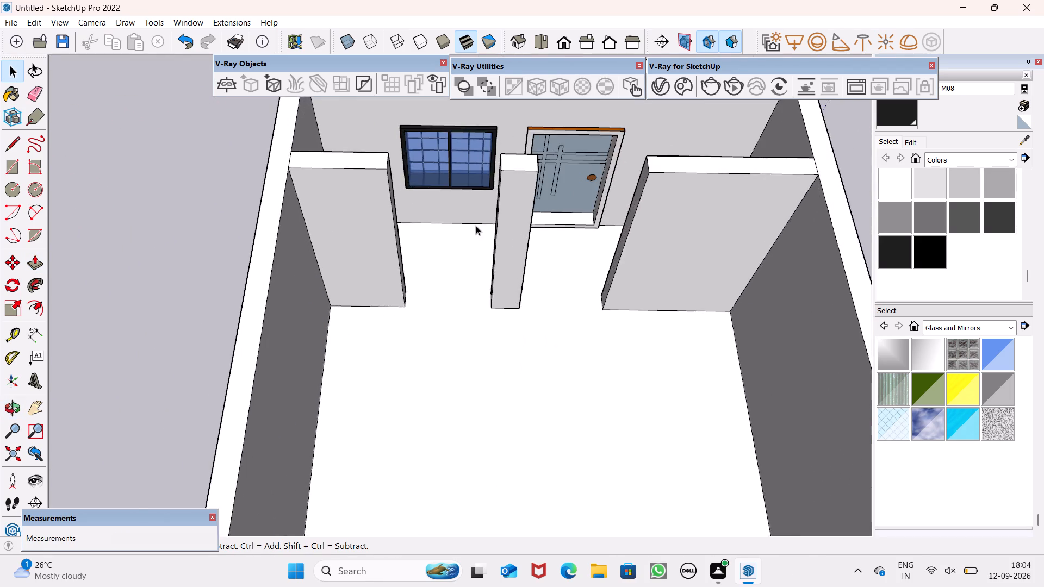
{"action": "scroll", "coordinate": [476, 225], "scroll_direction": "up", "scroll_amount": 3}
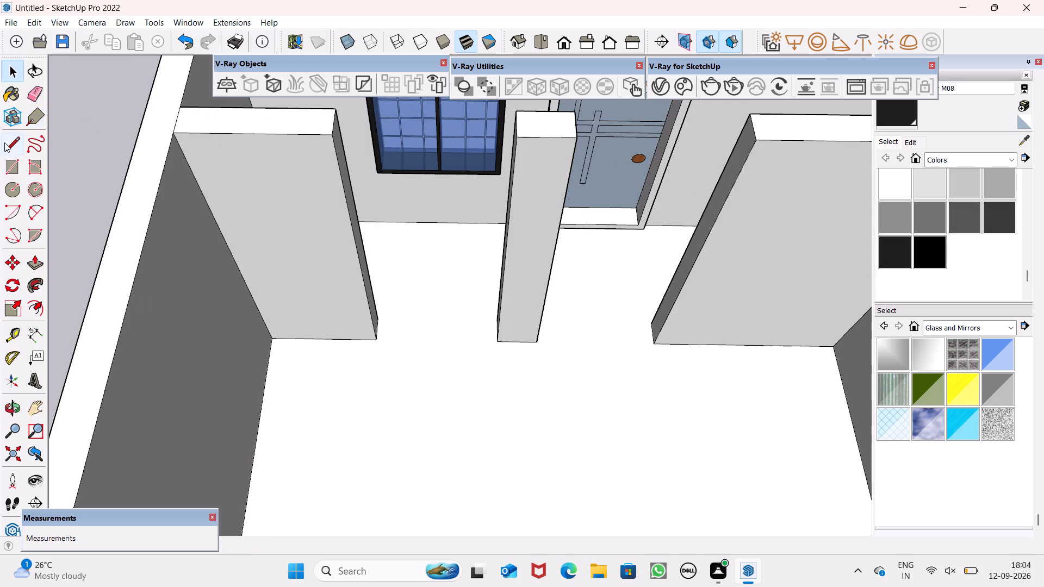
{"action": "left_click", "coordinate": [16, 149]}
{"action": "scroll", "coordinate": [341, 179], "scroll_direction": "up", "scroll_amount": 7}
{"action": "scroll", "coordinate": [324, 230], "scroll_direction": "down", "scroll_amount": 5}
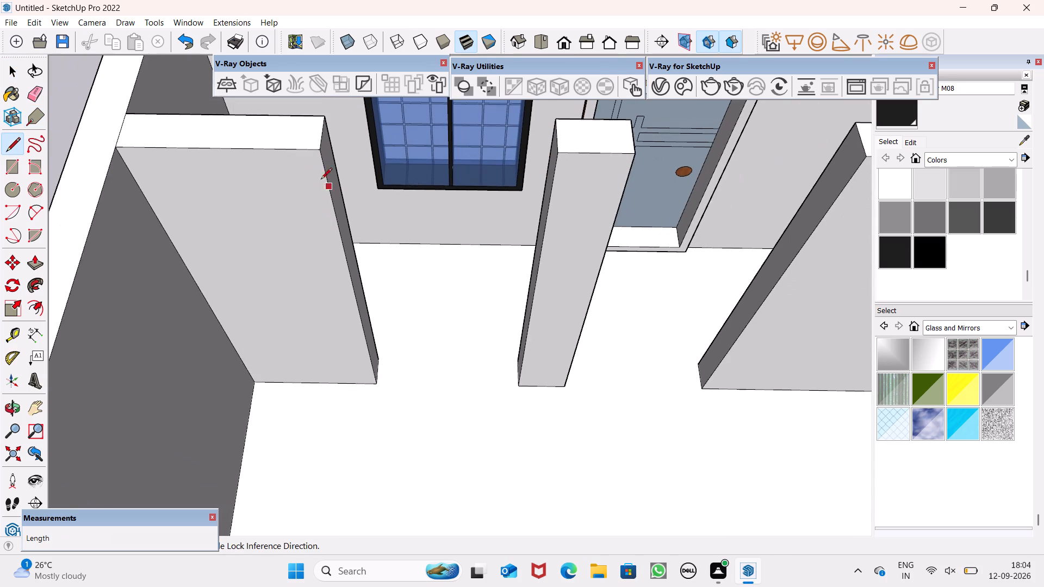
{"action": "scroll", "coordinate": [324, 143], "scroll_direction": "up", "scroll_amount": 2}
{"action": "left_click_drag", "start_coordinate": [318, 152], "coordinate": [322, 164]}
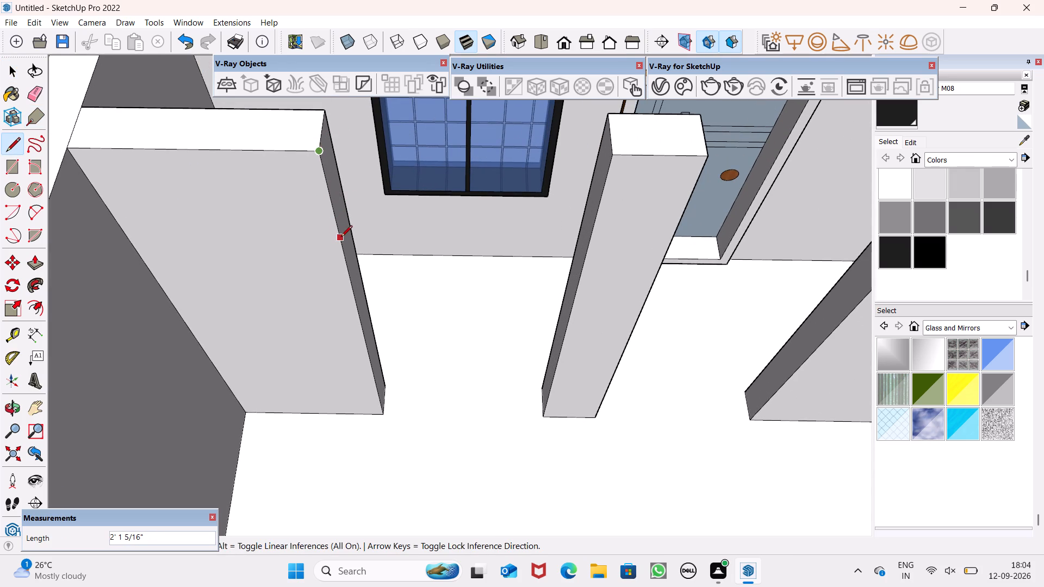
{"action": "key", "text": "3"}
{"action": "key", "text": "shift+quotedbl"}
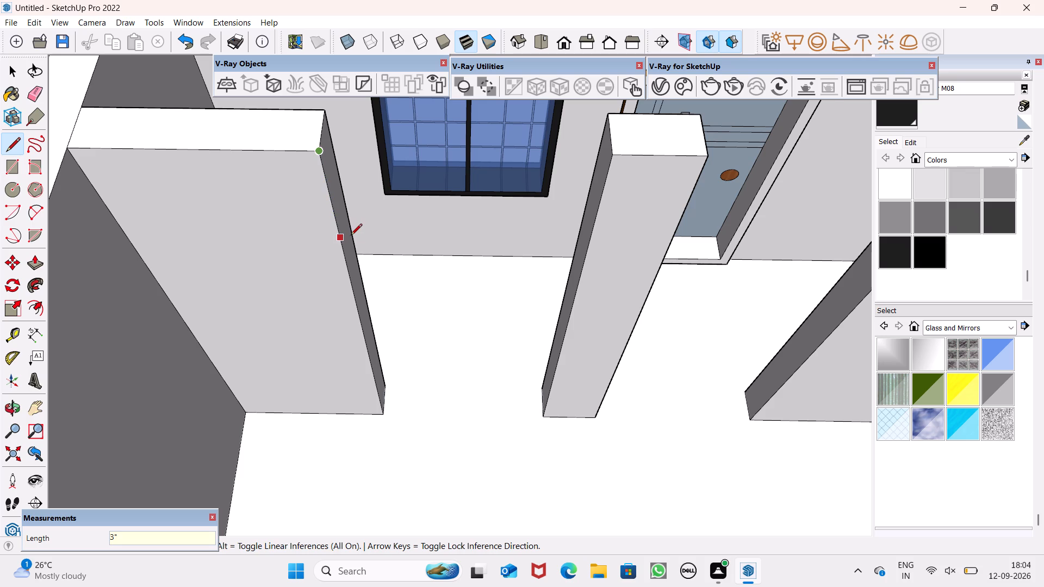
{"action": "key", "text": "BackSpace"}
{"action": "key", "text": "apostrophe"}
{"action": "key", "text": "Return"}
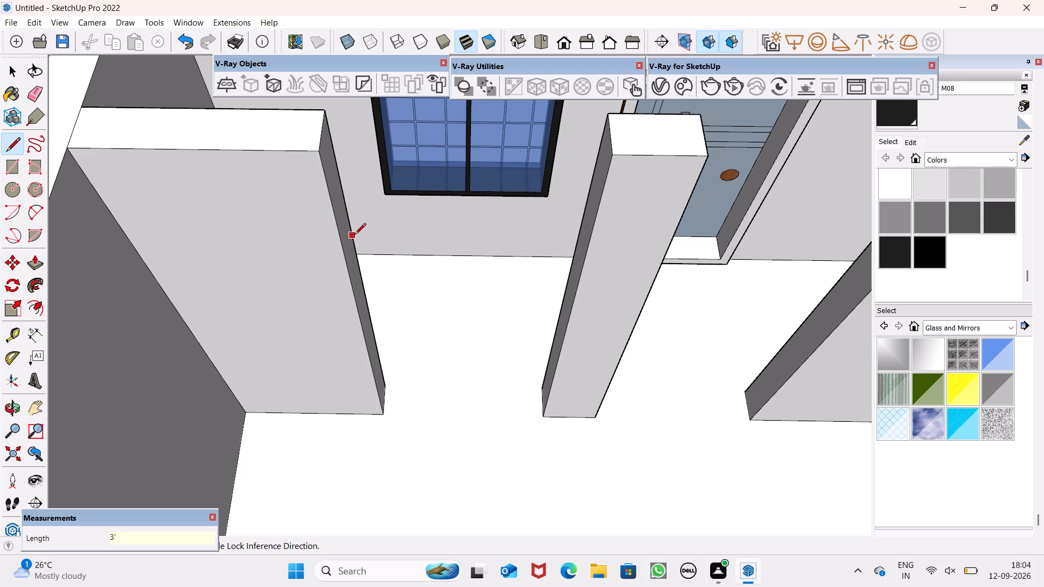
Draw a 9" line across the end face of the window-side block, 3' below its top.
{"action": "scroll", "coordinate": [335, 253], "scroll_direction": "up", "scroll_amount": 10}
{"action": "scroll", "coordinate": [376, 299], "scroll_direction": "down", "scroll_amount": 1}
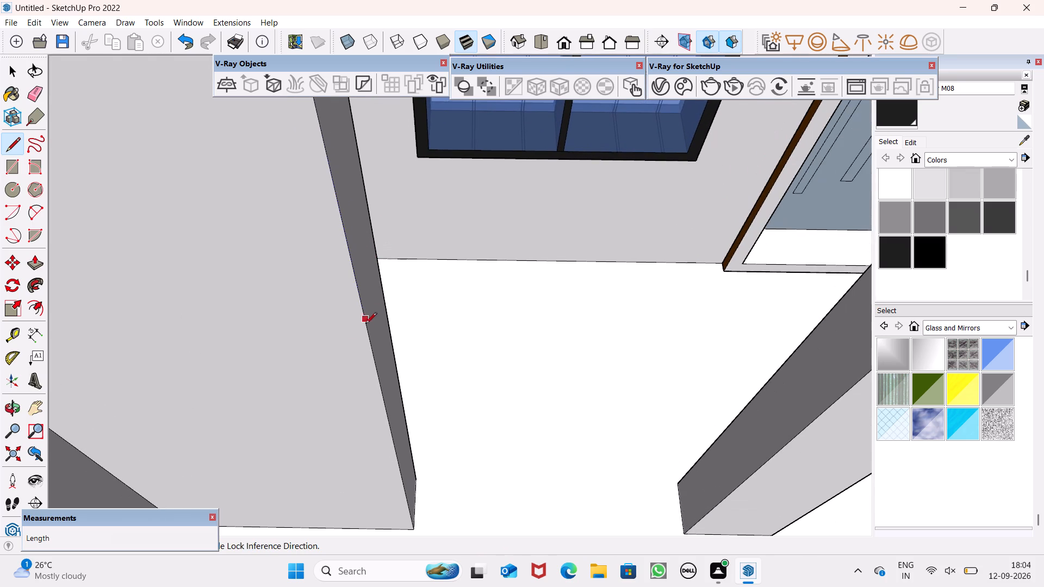
{"action": "scroll", "coordinate": [394, 250], "scroll_direction": "down", "scroll_amount": 7}
{"action": "middle_click_drag", "start_coordinate": [413, 294], "coordinate": [216, 347]}
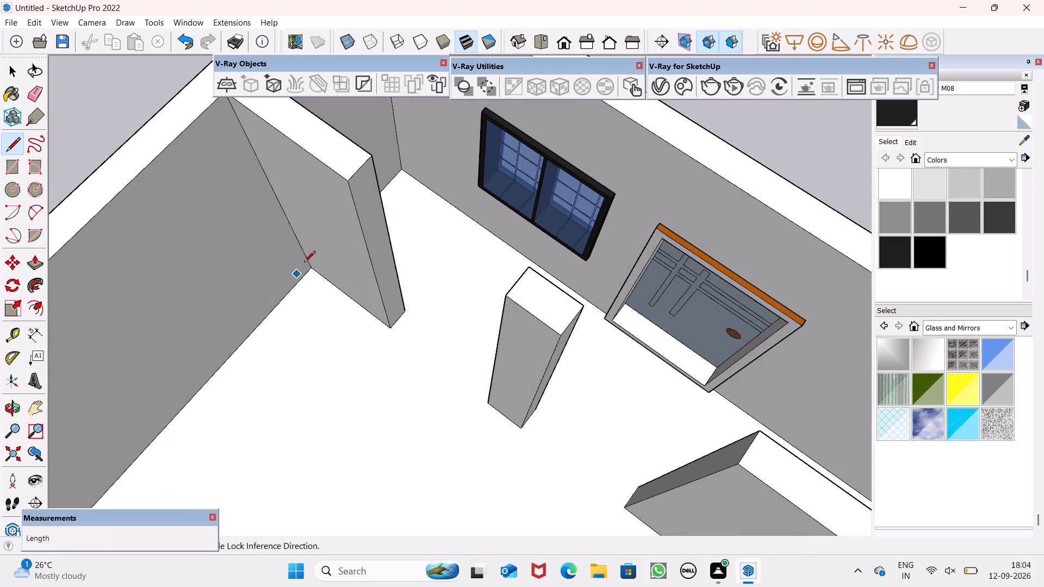
{"action": "scroll", "coordinate": [368, 234], "scroll_direction": "up", "scroll_amount": 6}
{"action": "left_click", "coordinate": [364, 248]}
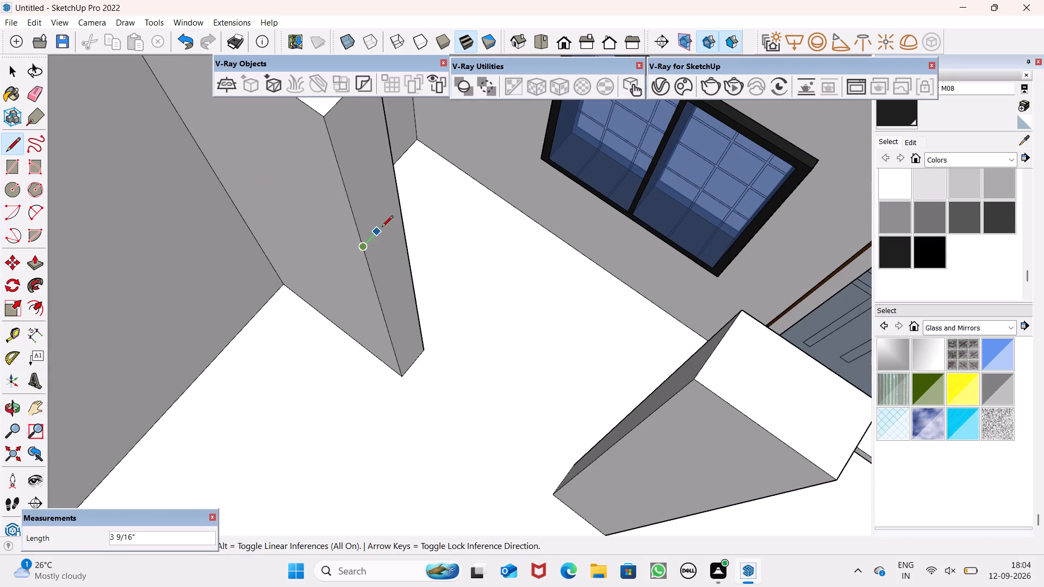
{"action": "left_click", "coordinate": [400, 209]}
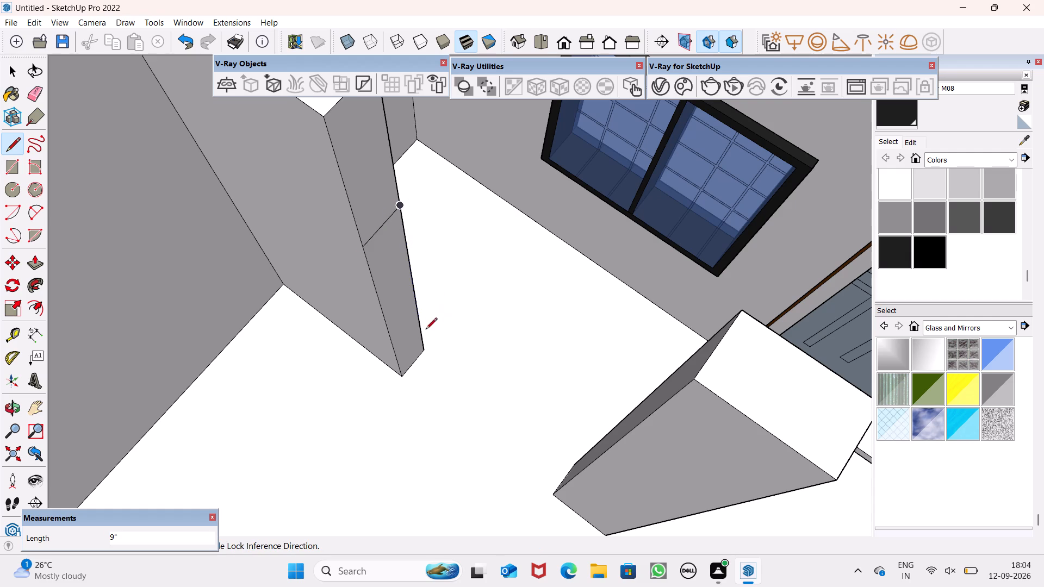
Draw a 3' line up the block's end edge from its floor corner and a 9" line across the end face there.
{"action": "left_click_drag", "start_coordinate": [425, 350], "coordinate": [419, 340]}
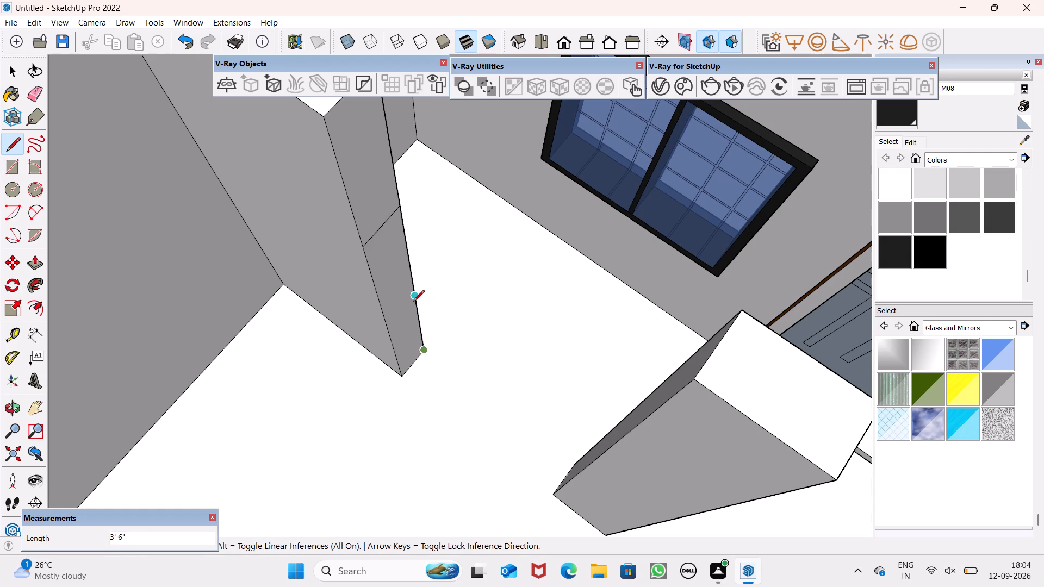
{"action": "key", "text": "3"}
{"action": "key", "text": "apostrophe"}
{"action": "key", "text": "Return"}
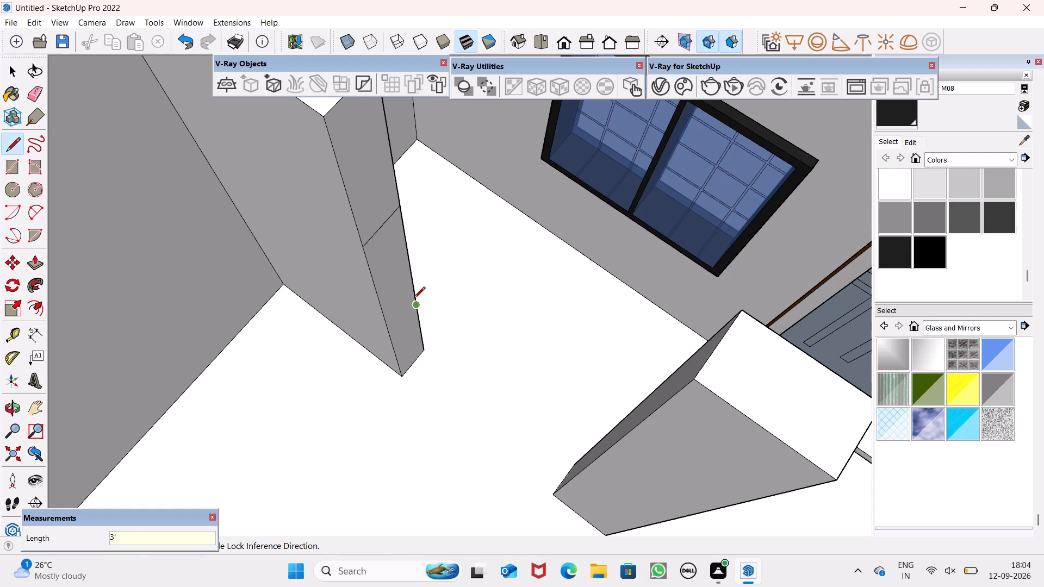
{"action": "left_click", "coordinate": [417, 304]}
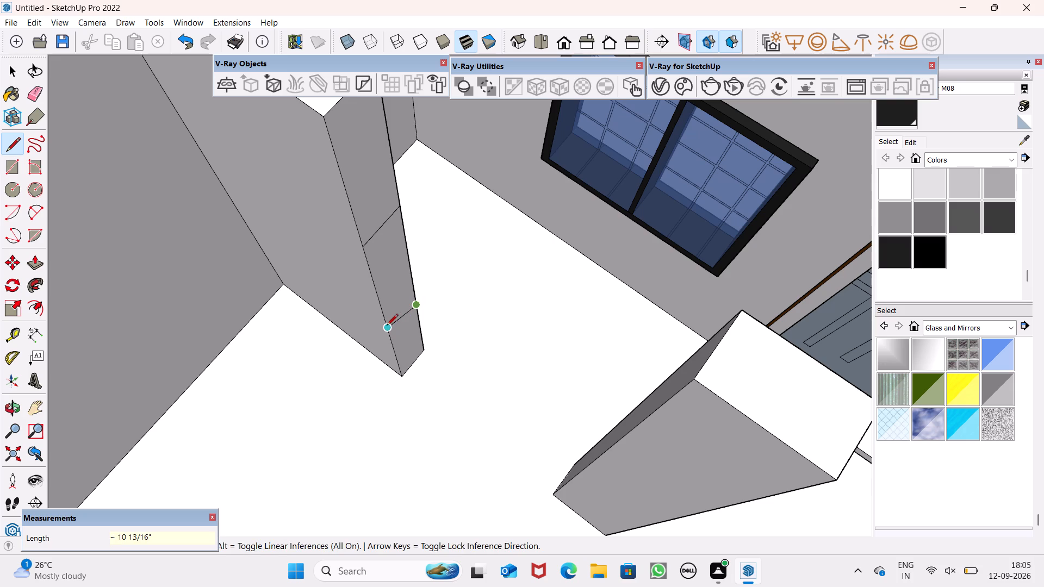
{"action": "left_click", "coordinate": [390, 329]}
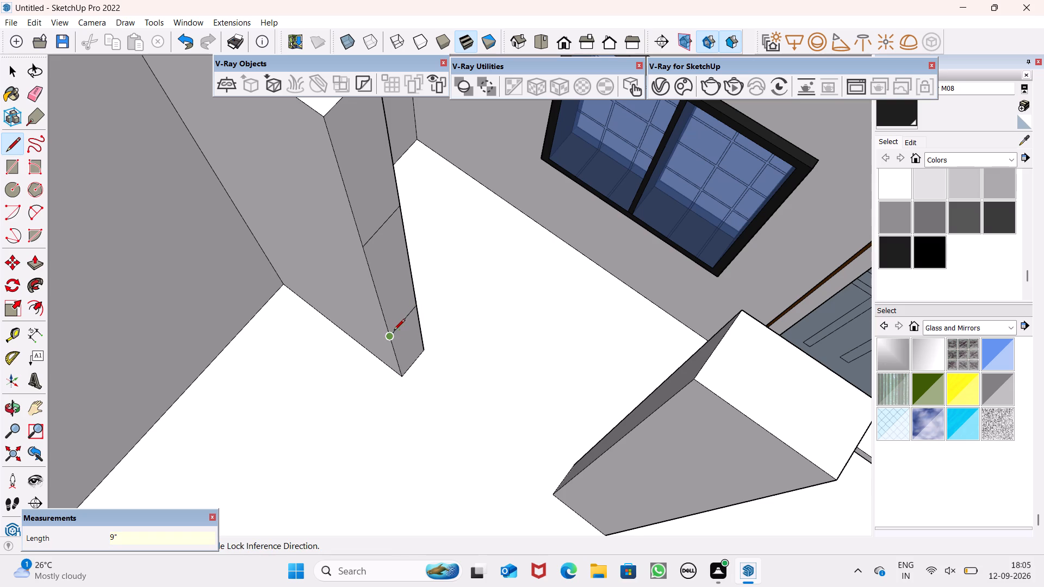
Draw a 3' line down from the middle pillar's top corner and a 9" line across its door-side face at that height.
{"action": "scroll", "coordinate": [458, 320], "scroll_direction": "down", "scroll_amount": 9}
{"action": "scroll", "coordinate": [578, 395], "scroll_direction": "down", "scroll_amount": 5}
{"action": "middle_click_drag", "start_coordinate": [574, 426], "coordinate": [394, 382]}
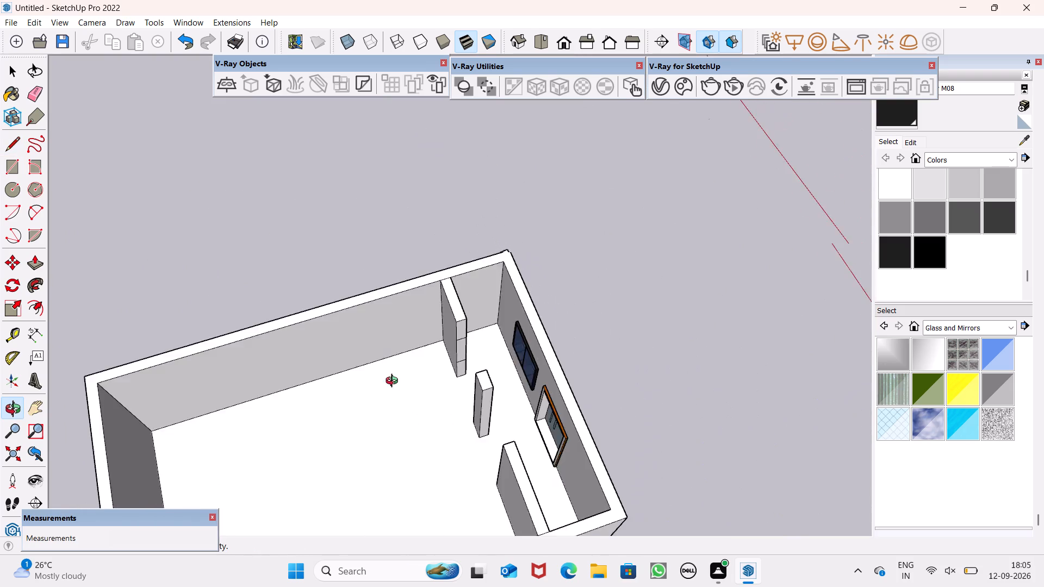
{"action": "middle_click_drag", "start_coordinate": [394, 382], "coordinate": [415, 214]}
{"action": "scroll", "coordinate": [605, 347], "scroll_direction": "up", "scroll_amount": 7}
{"action": "scroll", "coordinate": [440, 339], "scroll_direction": "up", "scroll_amount": 8}
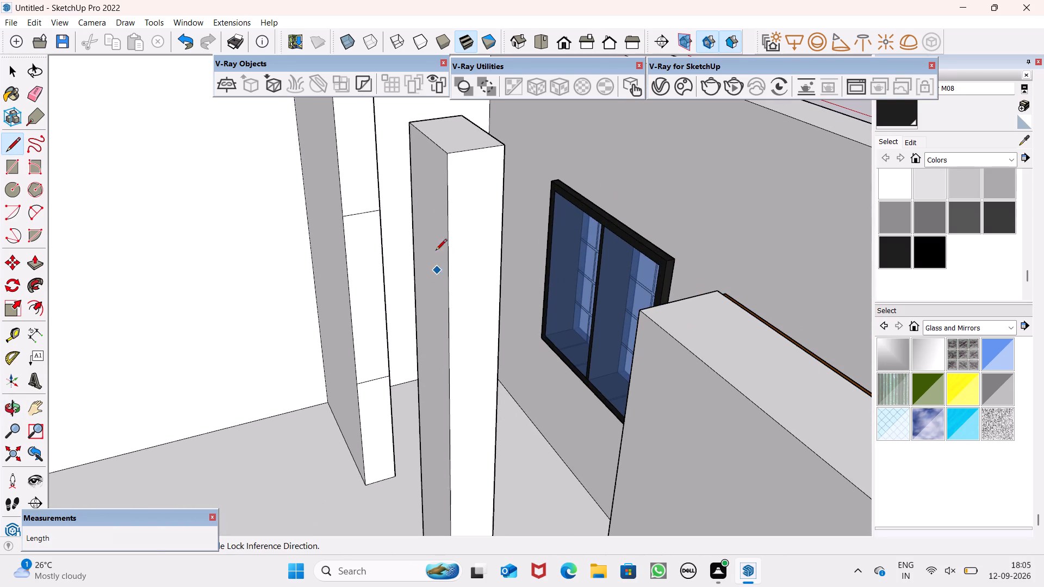
{"action": "left_click", "coordinate": [448, 154]}
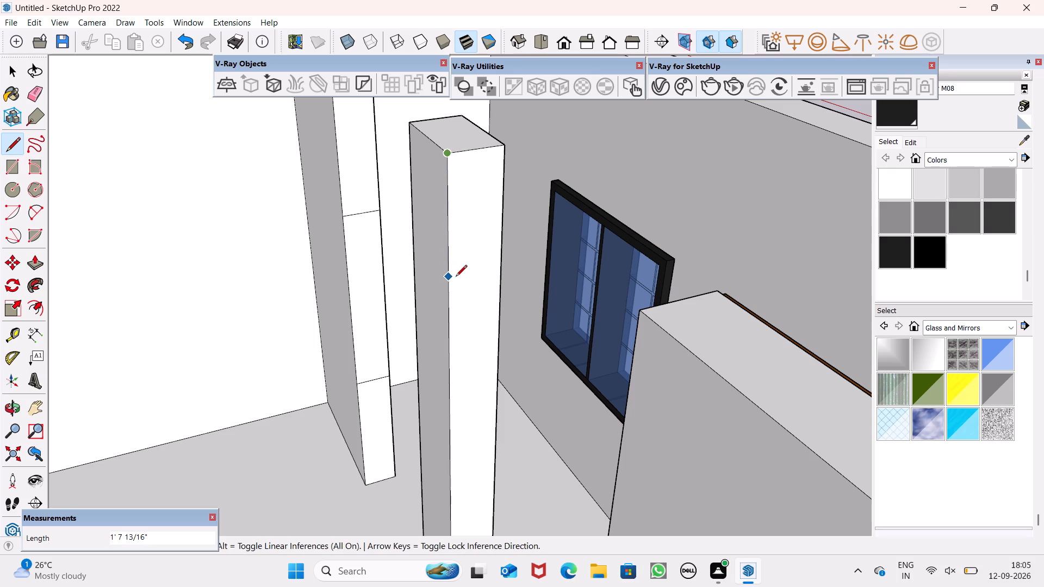
{"action": "key", "text": "3"}
{"action": "key", "text": "apostrophe"}
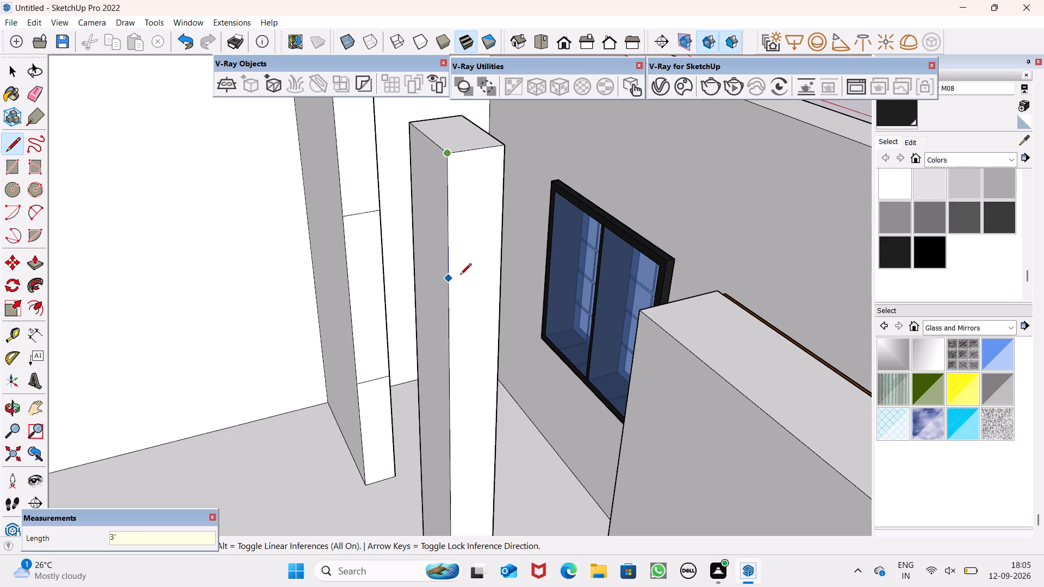
{"action": "key", "text": "Return"}
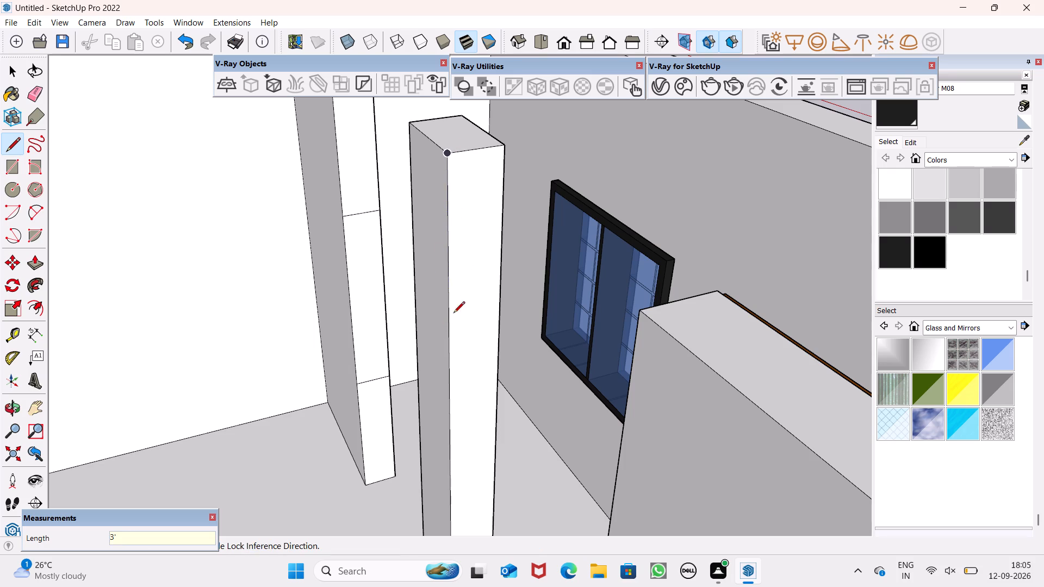
{"action": "left_click", "coordinate": [451, 364]}
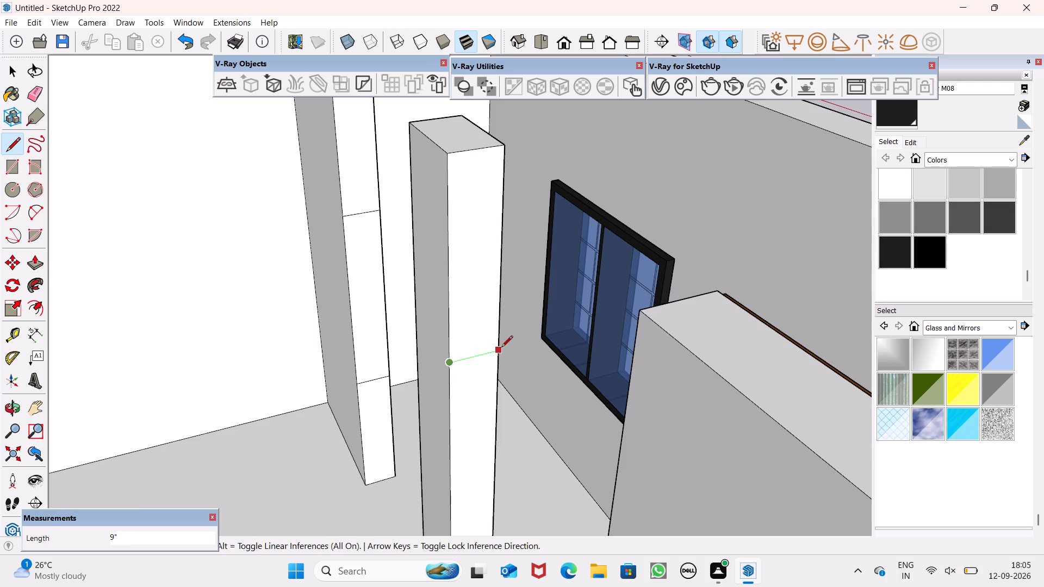
{"action": "left_click", "coordinate": [501, 347]}
{"action": "key", "text": "space"}
{"action": "scroll", "coordinate": [505, 290], "scroll_direction": "down", "scroll_amount": 6}
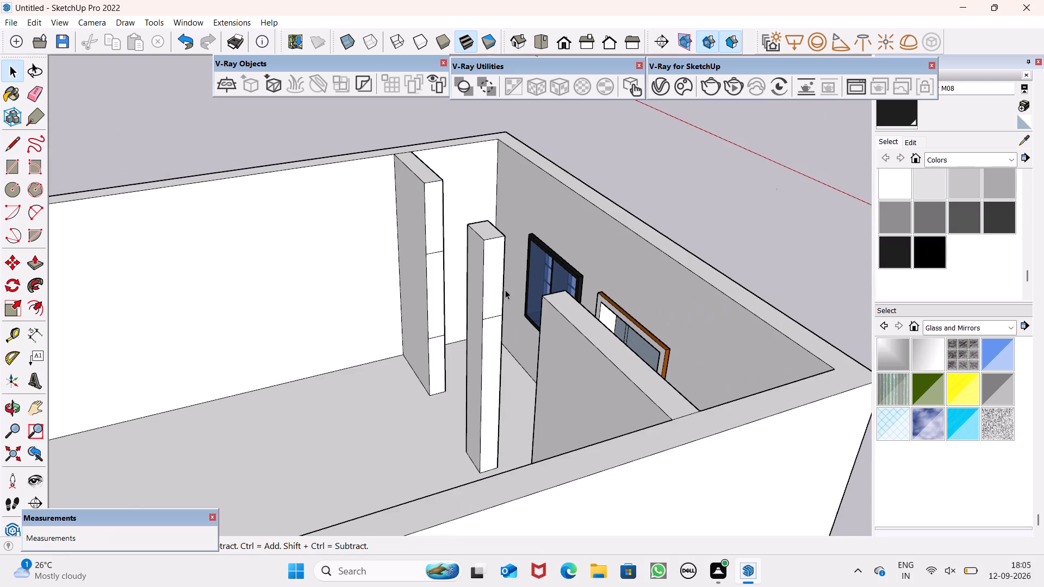
Push/Pull the top section of the window-side block's end face about 3' 11 7/8" across to the middle pillar.
{"action": "middle_click_drag", "start_coordinate": [496, 326], "coordinate": [244, 451]}
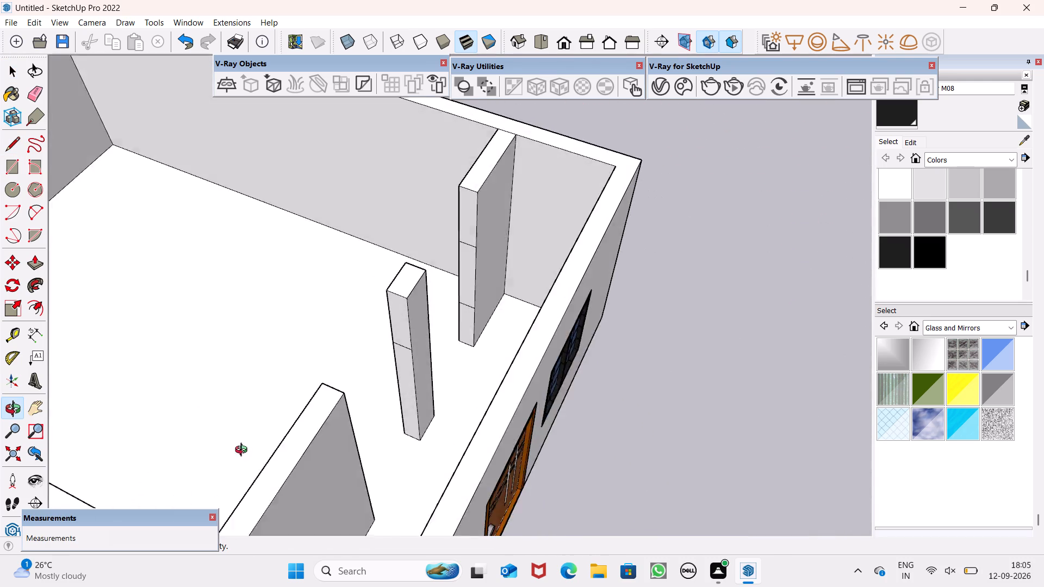
{"action": "middle_click_drag", "start_coordinate": [244, 451], "coordinate": [683, 326]}
{"action": "scroll", "coordinate": [518, 433], "scroll_direction": "up", "scroll_amount": 5}
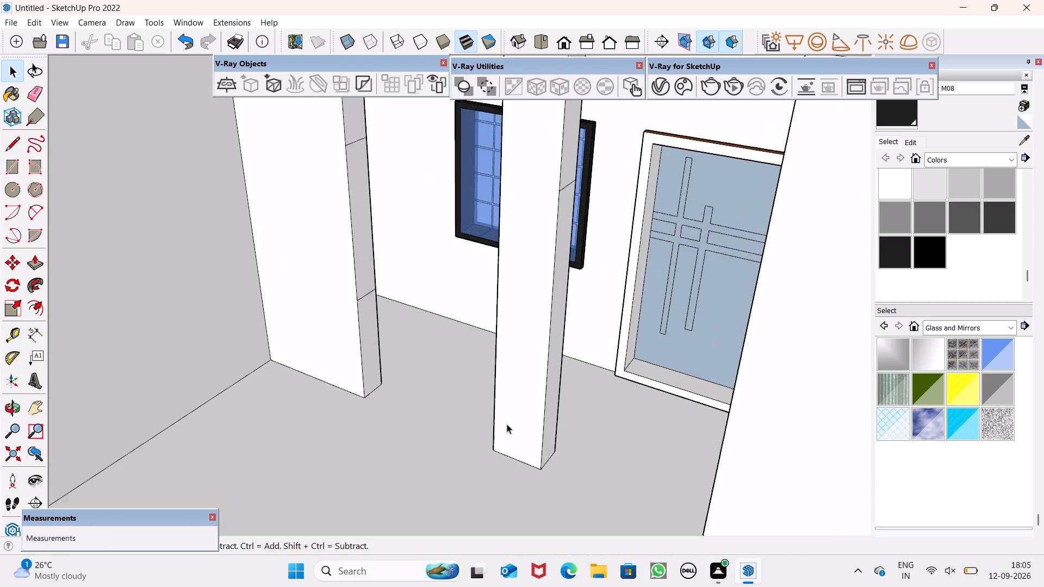
{"action": "scroll", "coordinate": [507, 424], "scroll_direction": "up", "scroll_amount": 1}
{"action": "scroll", "coordinate": [504, 388], "scroll_direction": "down", "scroll_amount": 5}
{"action": "middle_click_drag", "start_coordinate": [502, 431], "coordinate": [638, 374]}
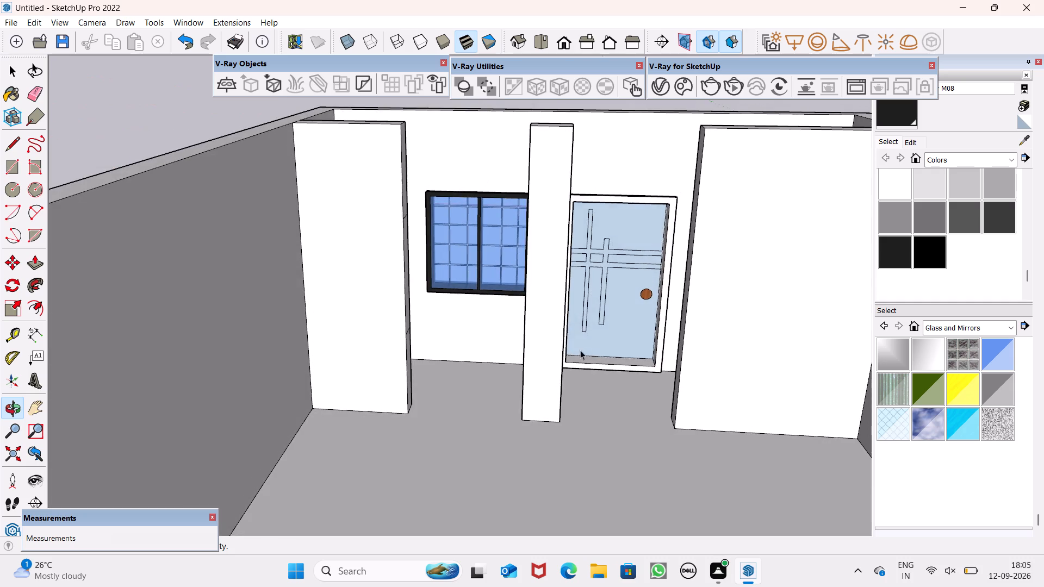
{"action": "scroll", "coordinate": [523, 350], "scroll_direction": "down", "scroll_amount": 3}
{"action": "middle_click_drag", "start_coordinate": [520, 381], "coordinate": [431, 428]}
{"action": "scroll", "coordinate": [444, 358], "scroll_direction": "up", "scroll_amount": 7}
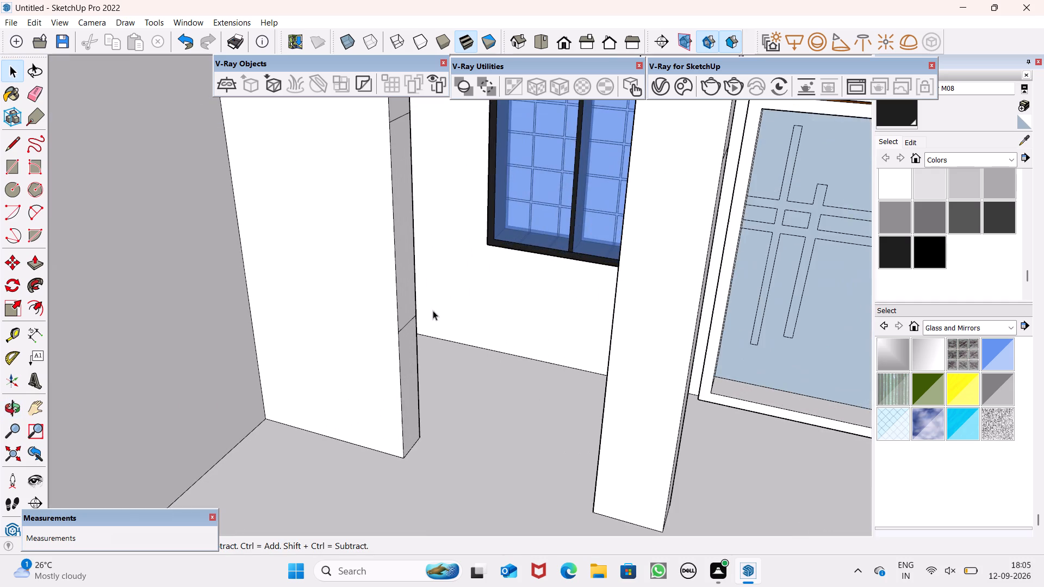
{"action": "scroll", "coordinate": [409, 296], "scroll_direction": "down", "scroll_amount": 5}
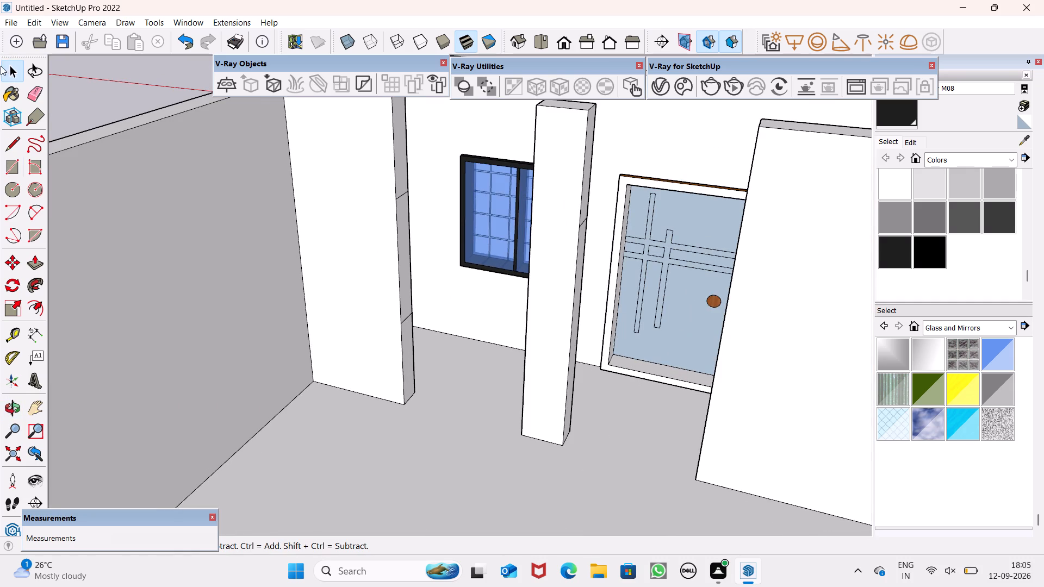
{"action": "left_click", "coordinate": [34, 271]}
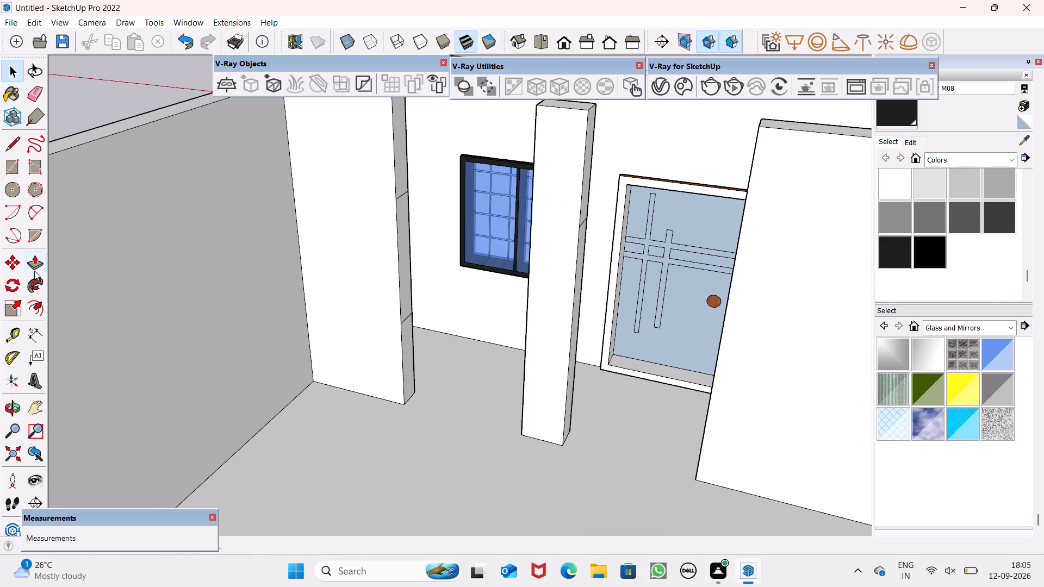
{"action": "scroll", "coordinate": [365, 182], "scroll_direction": "up", "scroll_amount": 3}
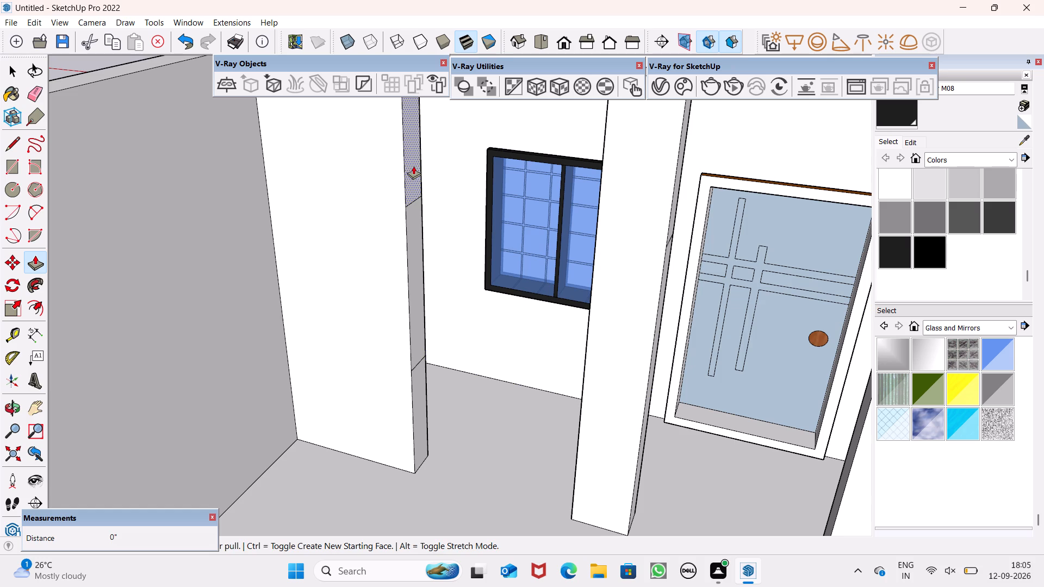
{"action": "left_click_drag", "start_coordinate": [413, 166], "coordinate": [602, 191]}
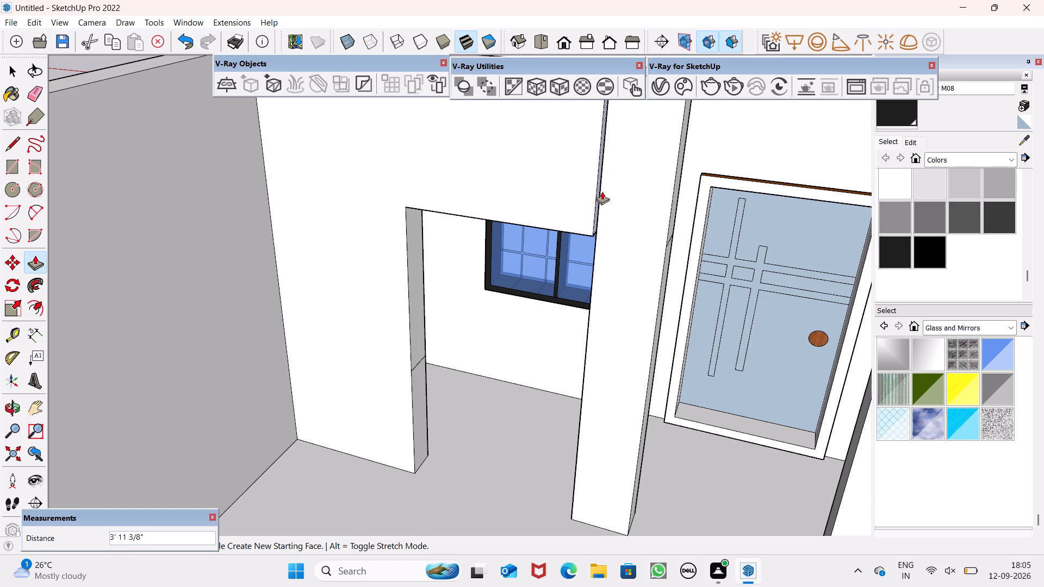
{"action": "left_click_drag", "start_coordinate": [602, 191], "coordinate": [604, 192]}
Push/Pull the bottom section of the window-side block's end face 4' to the middle pillar to form the sill.
{"action": "scroll", "coordinate": [560, 247], "scroll_direction": "down", "scroll_amount": 5}
{"action": "scroll", "coordinate": [418, 459], "scroll_direction": "up", "scroll_amount": 1}
{"action": "scroll", "coordinate": [520, 330], "scroll_direction": "up", "scroll_amount": 2}
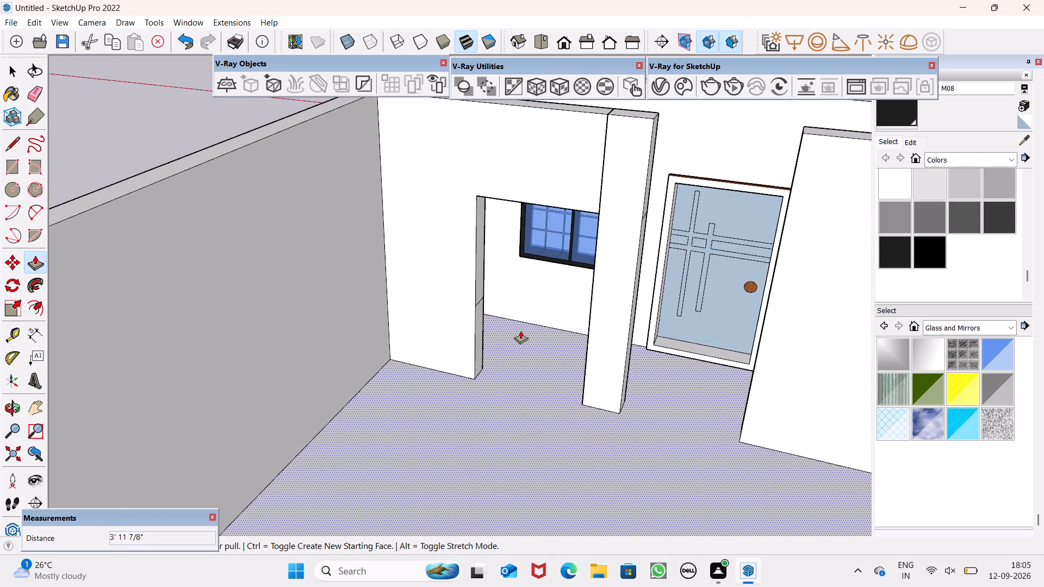
{"action": "scroll", "coordinate": [520, 330], "scroll_direction": "up", "scroll_amount": 5}
{"action": "left_click_drag", "start_coordinate": [426, 381], "coordinate": [709, 436]}
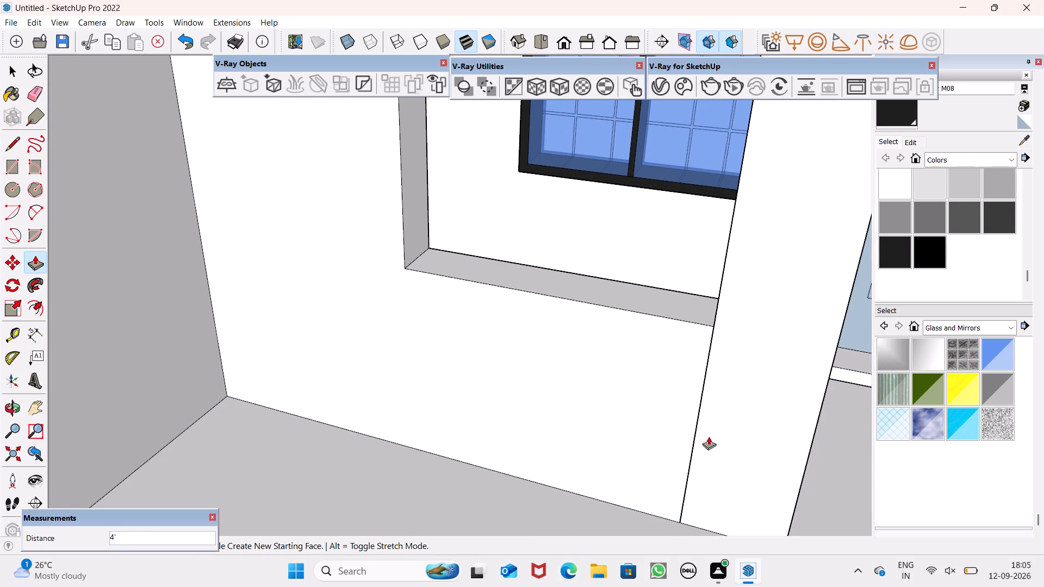
{"action": "left_click_drag", "start_coordinate": [709, 436], "coordinate": [709, 437]}
Push/Pull the upper section of the middle pillar's door-side face about 3' 1/16" towards the door-side block.
{"action": "scroll", "coordinate": [528, 415], "scroll_direction": "down", "scroll_amount": 9}
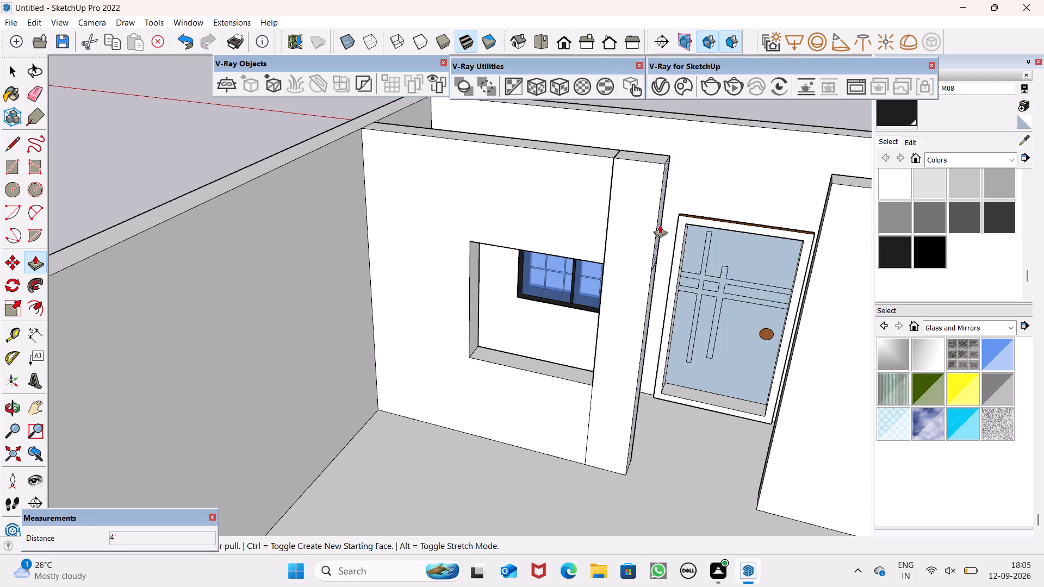
{"action": "scroll", "coordinate": [663, 234], "scroll_direction": "up", "scroll_amount": 7}
{"action": "left_click_drag", "start_coordinate": [649, 253], "coordinate": [653, 254]}
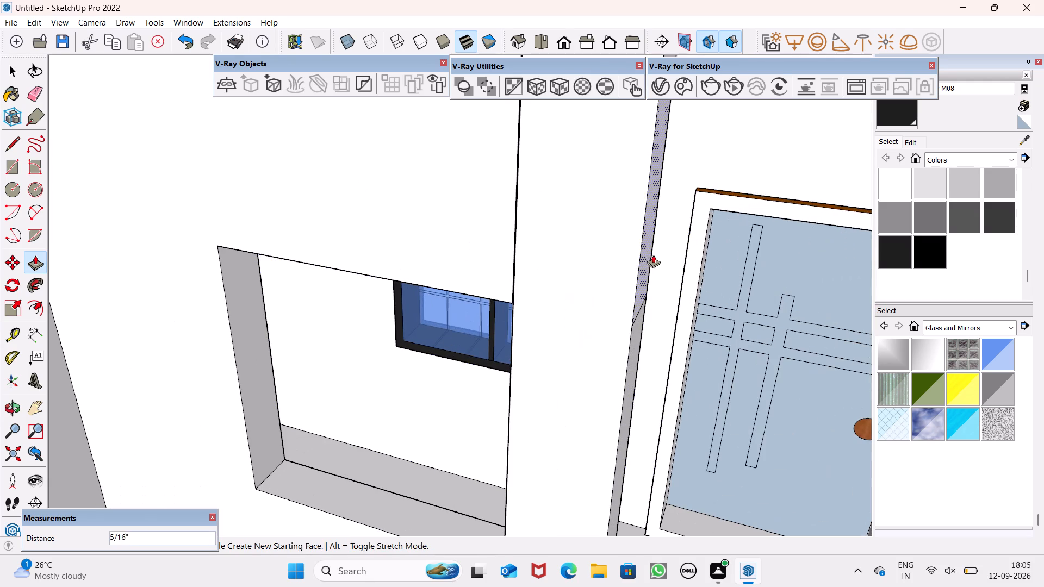
{"action": "left_click_drag", "start_coordinate": [653, 254], "coordinate": [938, 307]}
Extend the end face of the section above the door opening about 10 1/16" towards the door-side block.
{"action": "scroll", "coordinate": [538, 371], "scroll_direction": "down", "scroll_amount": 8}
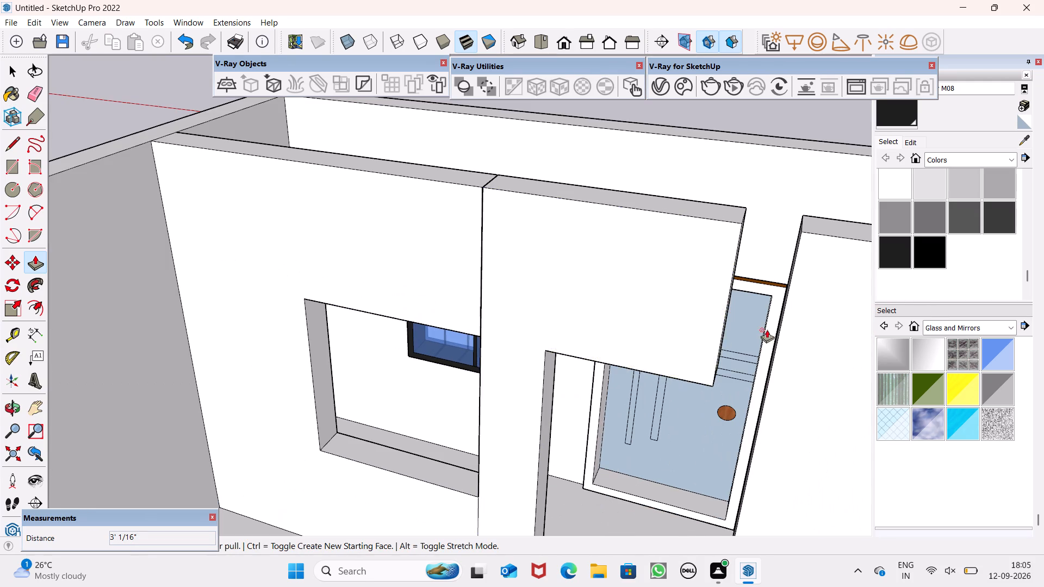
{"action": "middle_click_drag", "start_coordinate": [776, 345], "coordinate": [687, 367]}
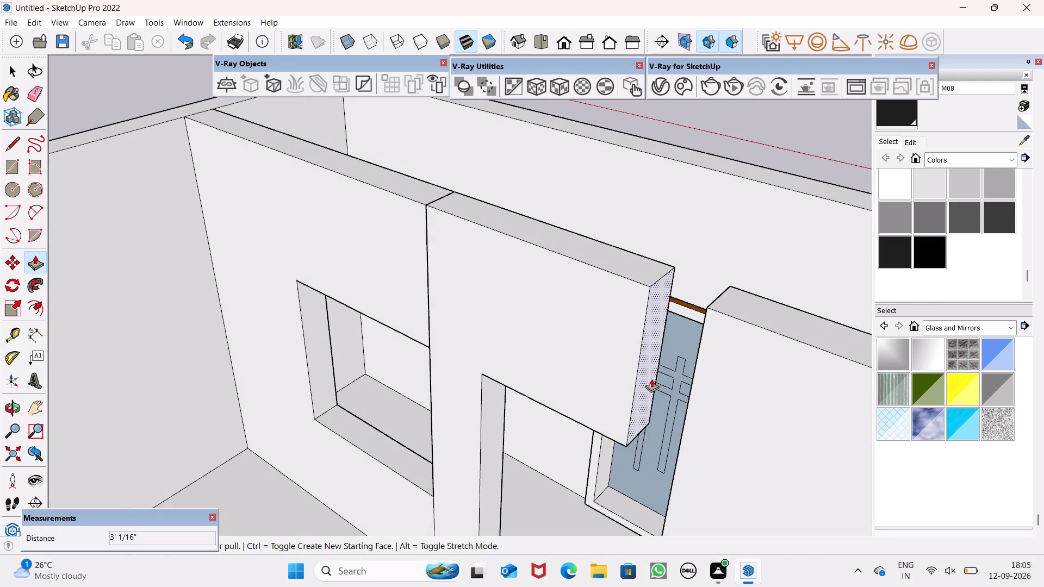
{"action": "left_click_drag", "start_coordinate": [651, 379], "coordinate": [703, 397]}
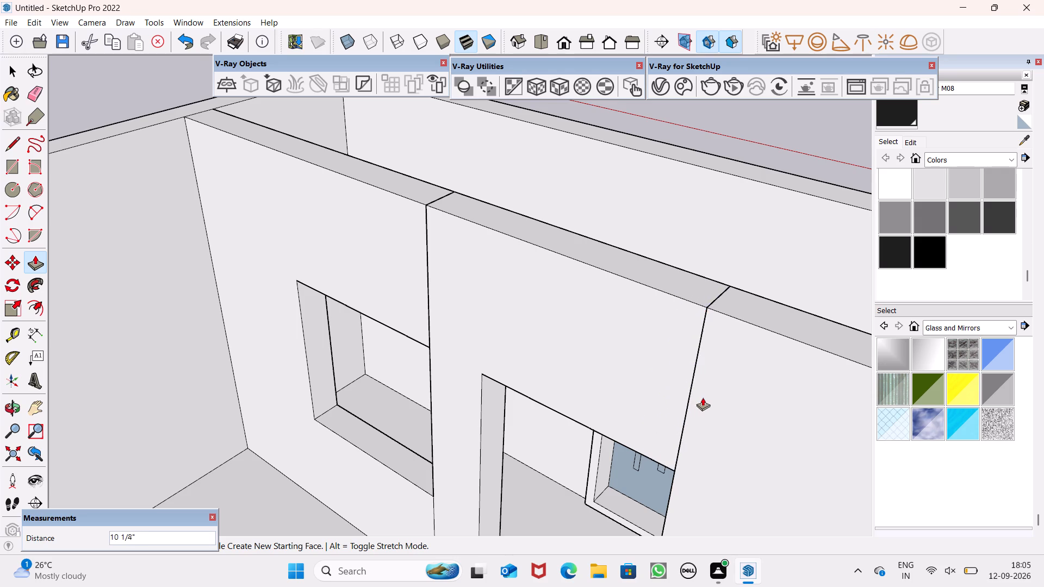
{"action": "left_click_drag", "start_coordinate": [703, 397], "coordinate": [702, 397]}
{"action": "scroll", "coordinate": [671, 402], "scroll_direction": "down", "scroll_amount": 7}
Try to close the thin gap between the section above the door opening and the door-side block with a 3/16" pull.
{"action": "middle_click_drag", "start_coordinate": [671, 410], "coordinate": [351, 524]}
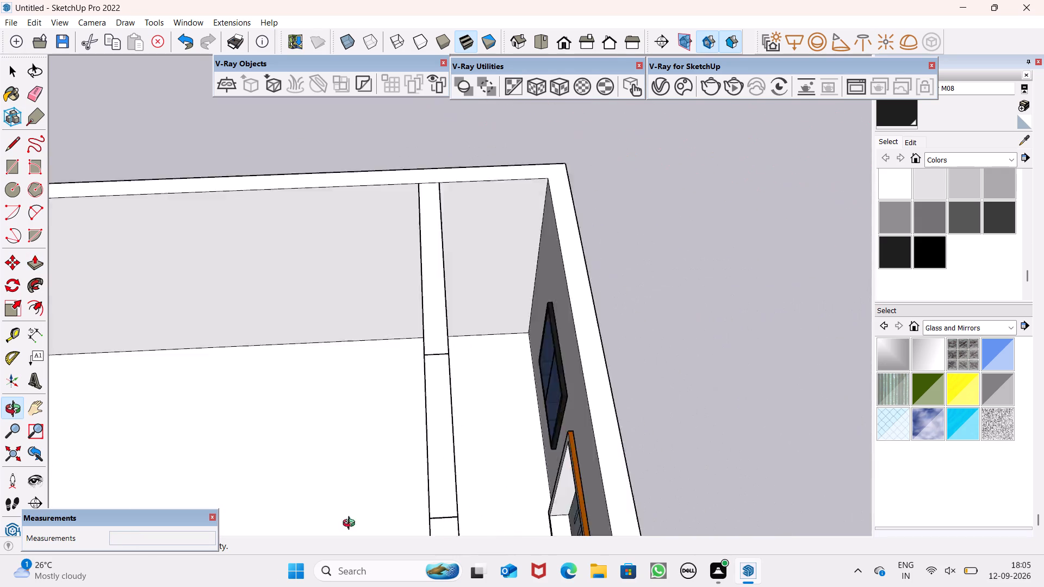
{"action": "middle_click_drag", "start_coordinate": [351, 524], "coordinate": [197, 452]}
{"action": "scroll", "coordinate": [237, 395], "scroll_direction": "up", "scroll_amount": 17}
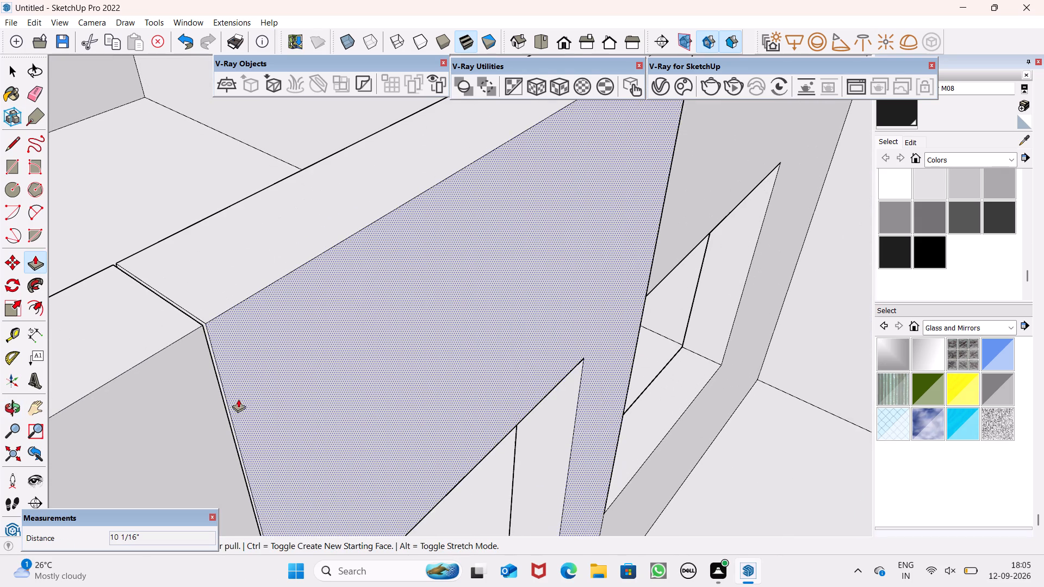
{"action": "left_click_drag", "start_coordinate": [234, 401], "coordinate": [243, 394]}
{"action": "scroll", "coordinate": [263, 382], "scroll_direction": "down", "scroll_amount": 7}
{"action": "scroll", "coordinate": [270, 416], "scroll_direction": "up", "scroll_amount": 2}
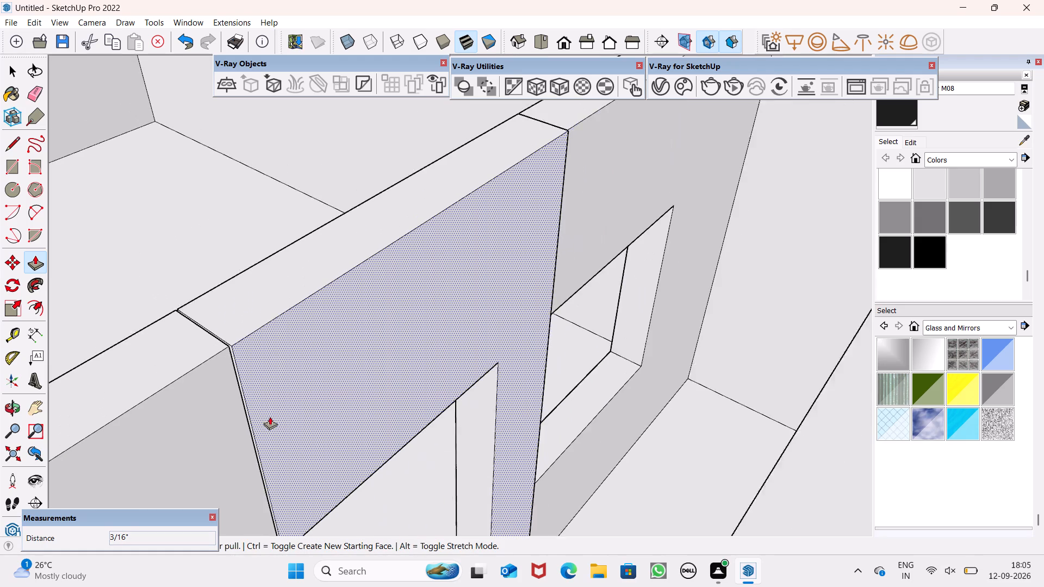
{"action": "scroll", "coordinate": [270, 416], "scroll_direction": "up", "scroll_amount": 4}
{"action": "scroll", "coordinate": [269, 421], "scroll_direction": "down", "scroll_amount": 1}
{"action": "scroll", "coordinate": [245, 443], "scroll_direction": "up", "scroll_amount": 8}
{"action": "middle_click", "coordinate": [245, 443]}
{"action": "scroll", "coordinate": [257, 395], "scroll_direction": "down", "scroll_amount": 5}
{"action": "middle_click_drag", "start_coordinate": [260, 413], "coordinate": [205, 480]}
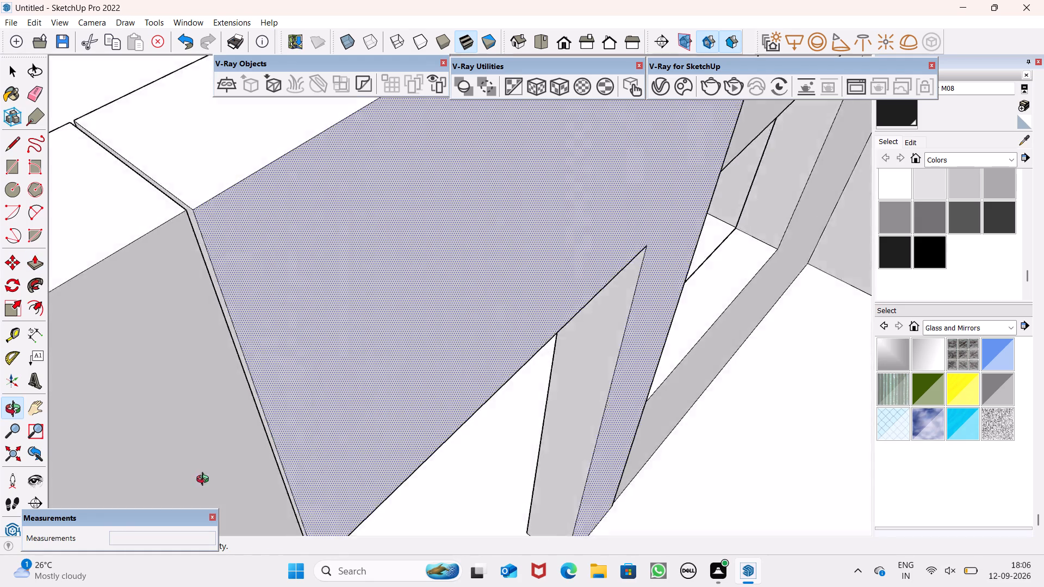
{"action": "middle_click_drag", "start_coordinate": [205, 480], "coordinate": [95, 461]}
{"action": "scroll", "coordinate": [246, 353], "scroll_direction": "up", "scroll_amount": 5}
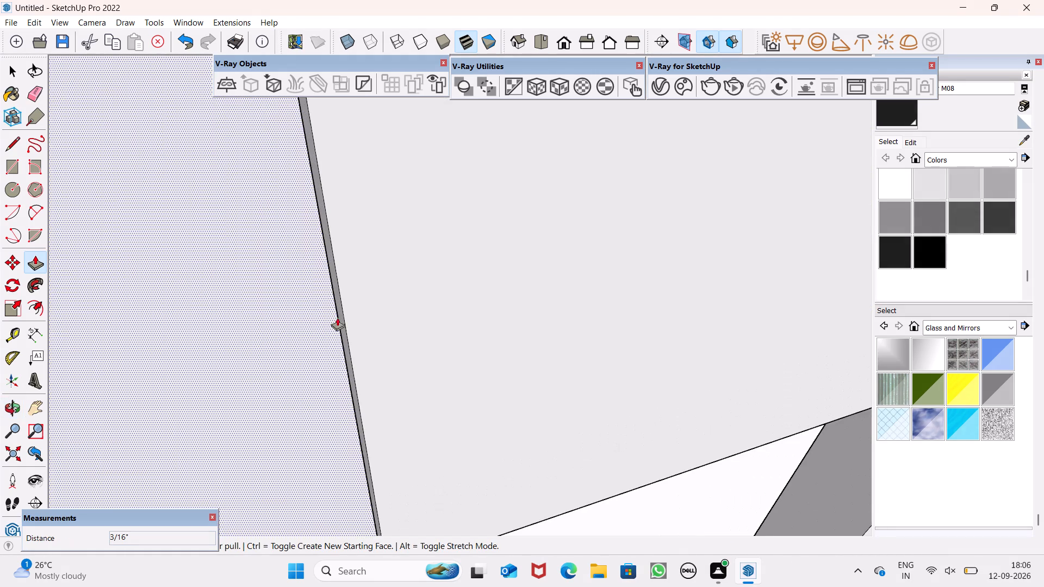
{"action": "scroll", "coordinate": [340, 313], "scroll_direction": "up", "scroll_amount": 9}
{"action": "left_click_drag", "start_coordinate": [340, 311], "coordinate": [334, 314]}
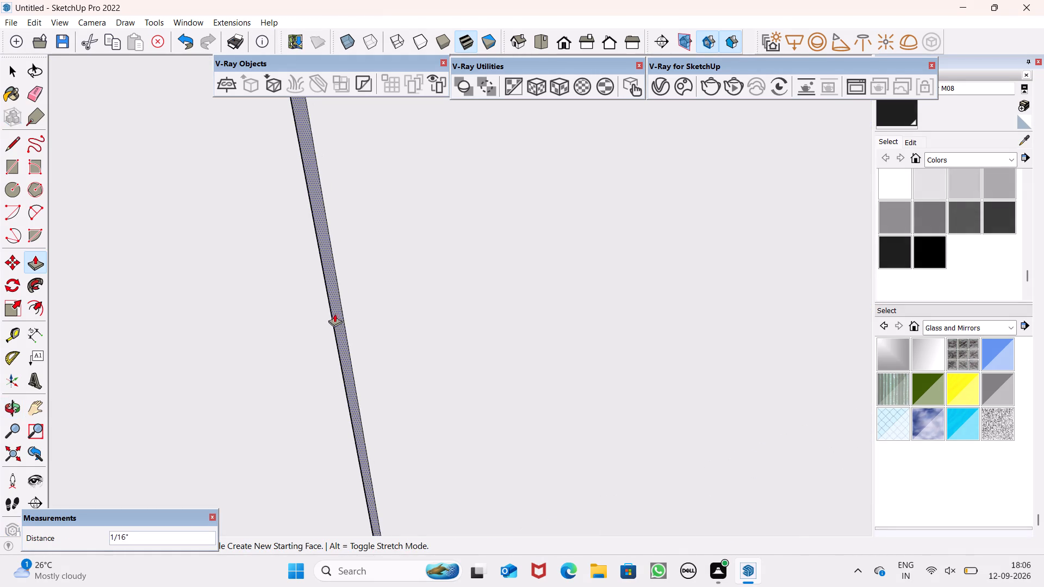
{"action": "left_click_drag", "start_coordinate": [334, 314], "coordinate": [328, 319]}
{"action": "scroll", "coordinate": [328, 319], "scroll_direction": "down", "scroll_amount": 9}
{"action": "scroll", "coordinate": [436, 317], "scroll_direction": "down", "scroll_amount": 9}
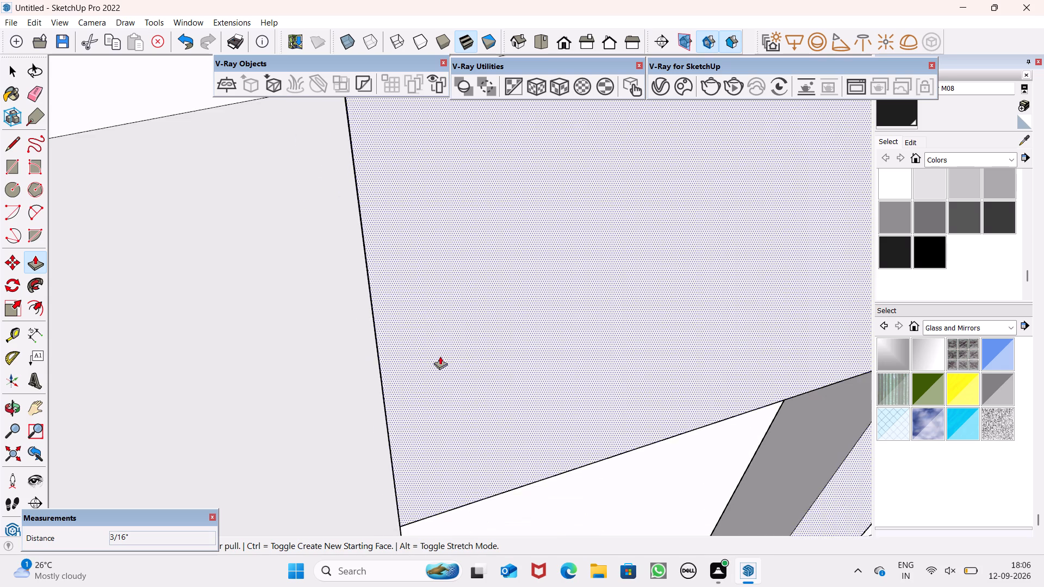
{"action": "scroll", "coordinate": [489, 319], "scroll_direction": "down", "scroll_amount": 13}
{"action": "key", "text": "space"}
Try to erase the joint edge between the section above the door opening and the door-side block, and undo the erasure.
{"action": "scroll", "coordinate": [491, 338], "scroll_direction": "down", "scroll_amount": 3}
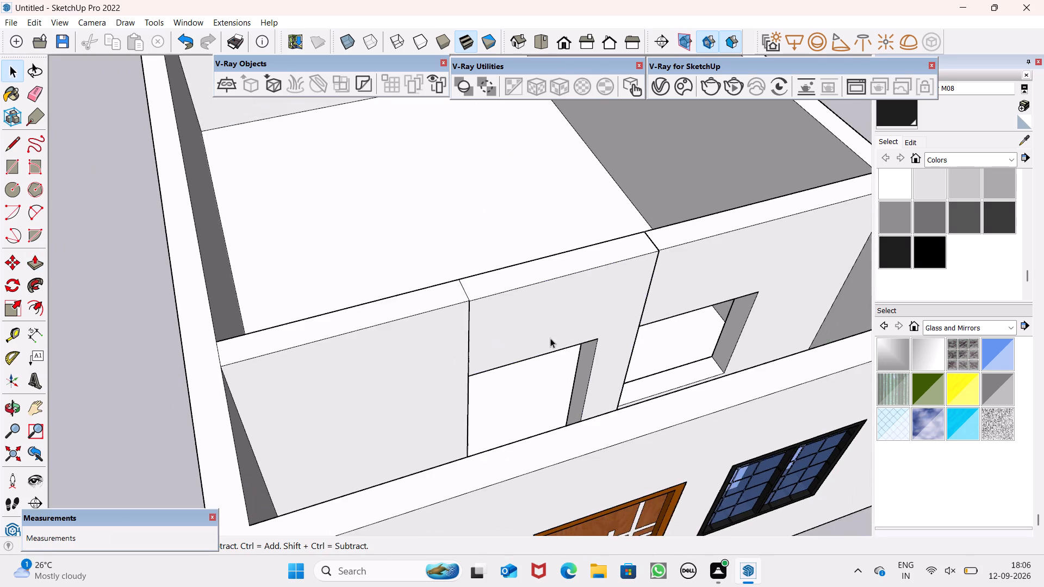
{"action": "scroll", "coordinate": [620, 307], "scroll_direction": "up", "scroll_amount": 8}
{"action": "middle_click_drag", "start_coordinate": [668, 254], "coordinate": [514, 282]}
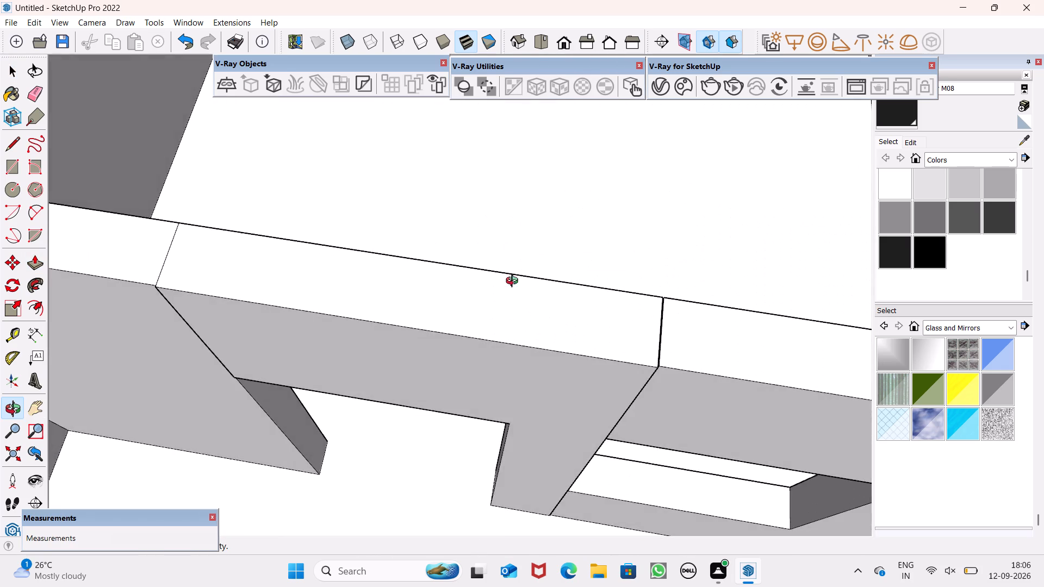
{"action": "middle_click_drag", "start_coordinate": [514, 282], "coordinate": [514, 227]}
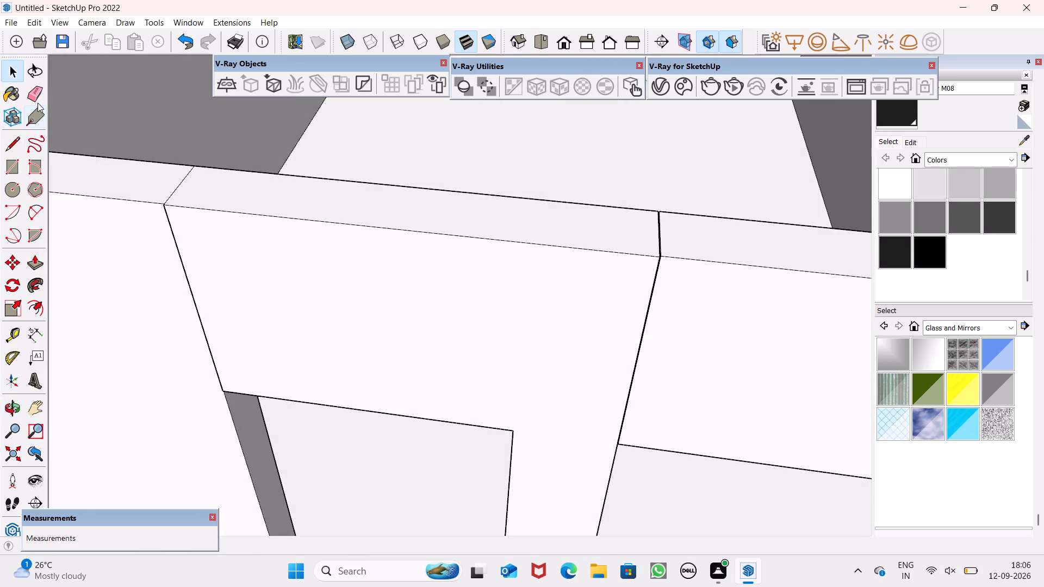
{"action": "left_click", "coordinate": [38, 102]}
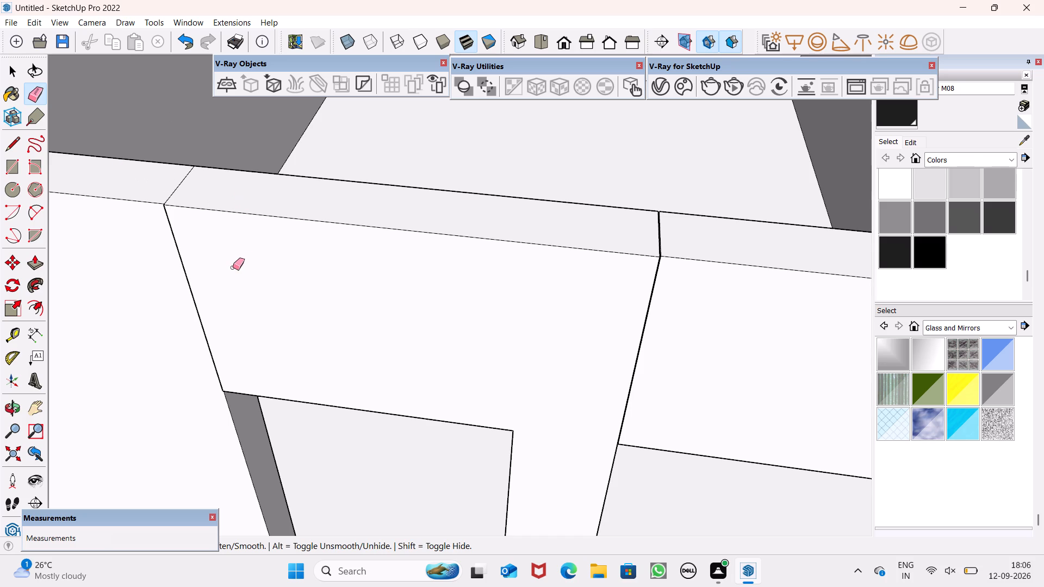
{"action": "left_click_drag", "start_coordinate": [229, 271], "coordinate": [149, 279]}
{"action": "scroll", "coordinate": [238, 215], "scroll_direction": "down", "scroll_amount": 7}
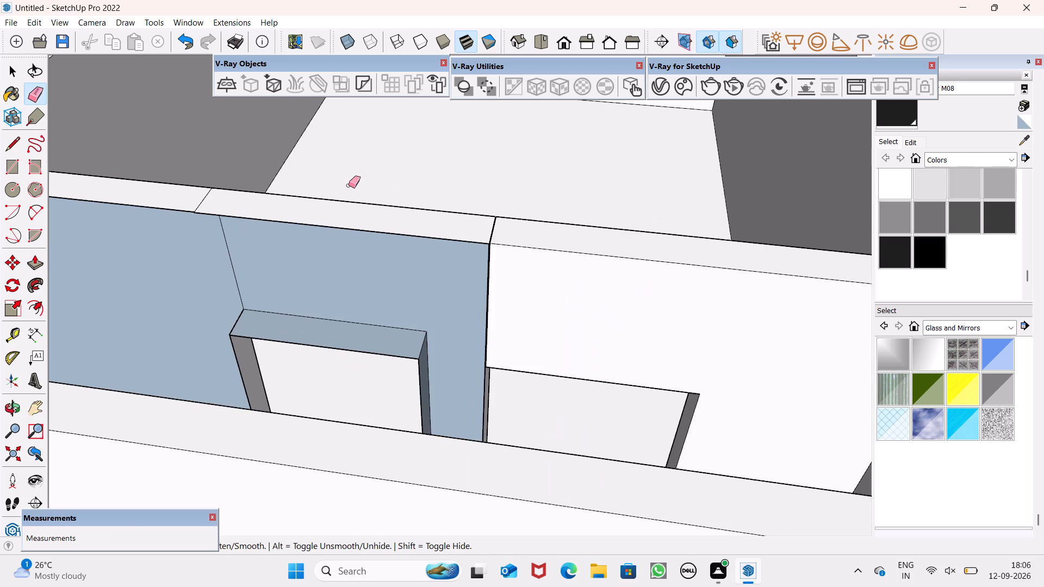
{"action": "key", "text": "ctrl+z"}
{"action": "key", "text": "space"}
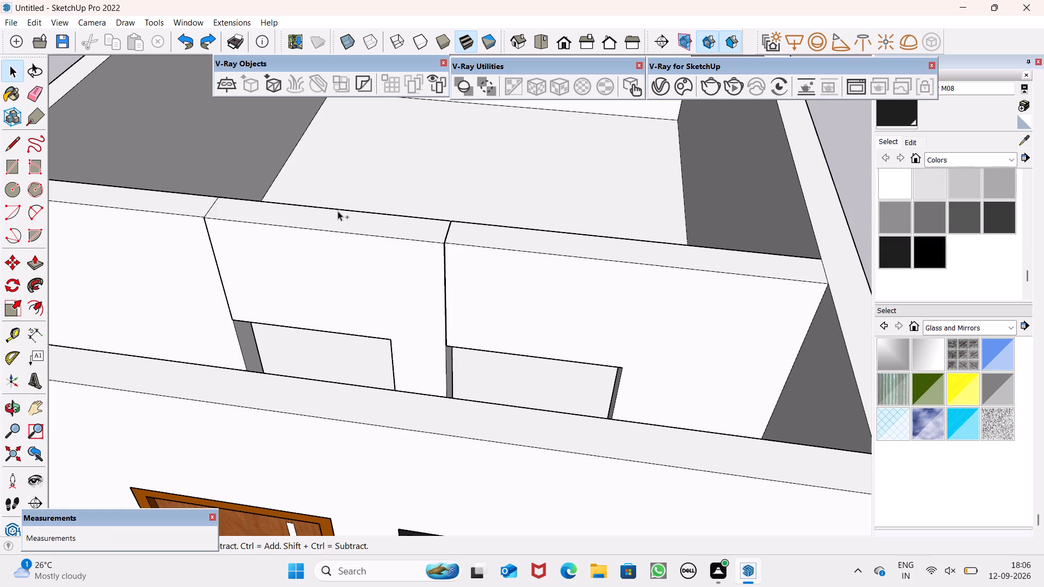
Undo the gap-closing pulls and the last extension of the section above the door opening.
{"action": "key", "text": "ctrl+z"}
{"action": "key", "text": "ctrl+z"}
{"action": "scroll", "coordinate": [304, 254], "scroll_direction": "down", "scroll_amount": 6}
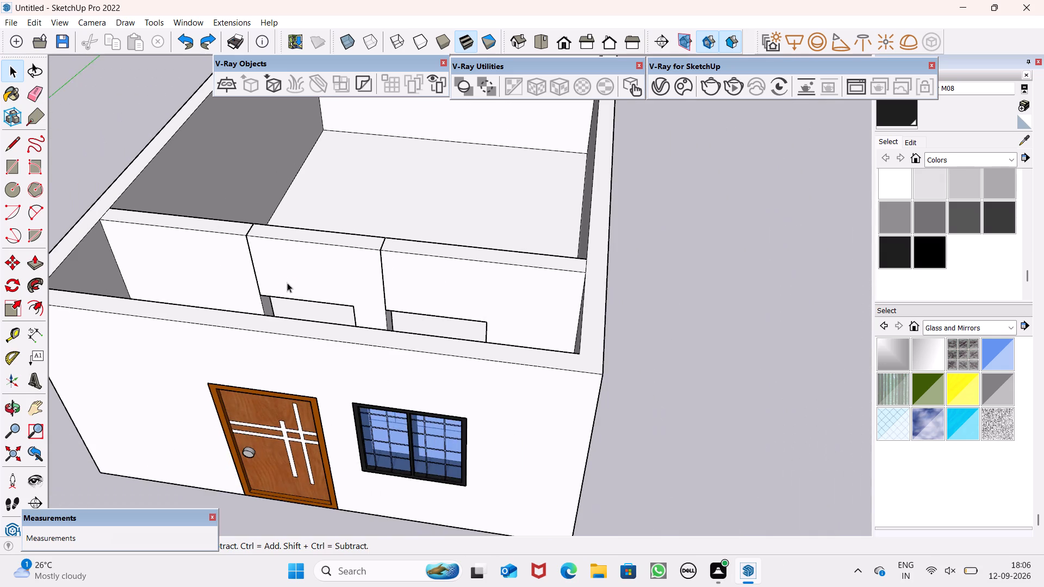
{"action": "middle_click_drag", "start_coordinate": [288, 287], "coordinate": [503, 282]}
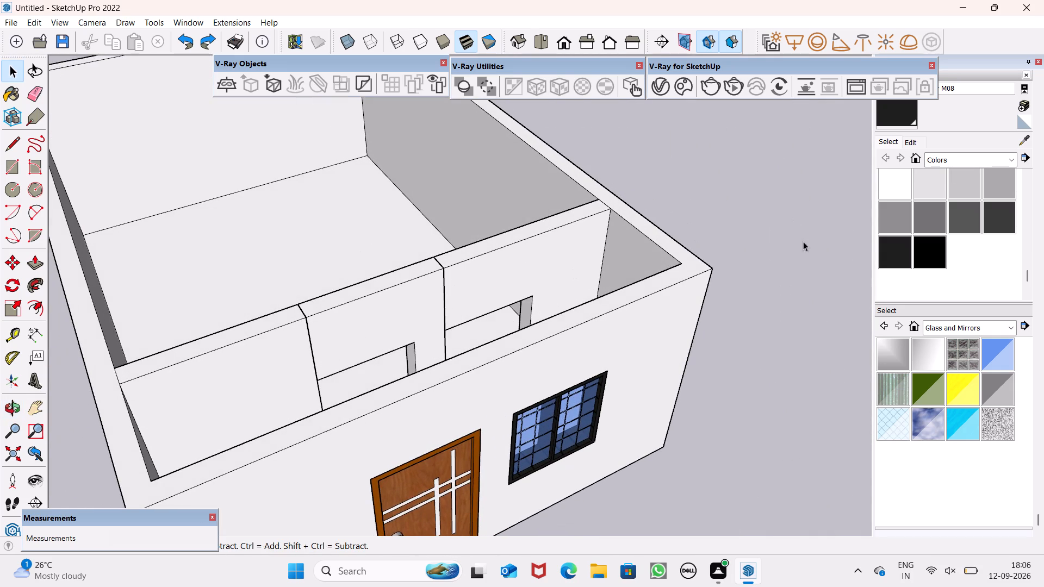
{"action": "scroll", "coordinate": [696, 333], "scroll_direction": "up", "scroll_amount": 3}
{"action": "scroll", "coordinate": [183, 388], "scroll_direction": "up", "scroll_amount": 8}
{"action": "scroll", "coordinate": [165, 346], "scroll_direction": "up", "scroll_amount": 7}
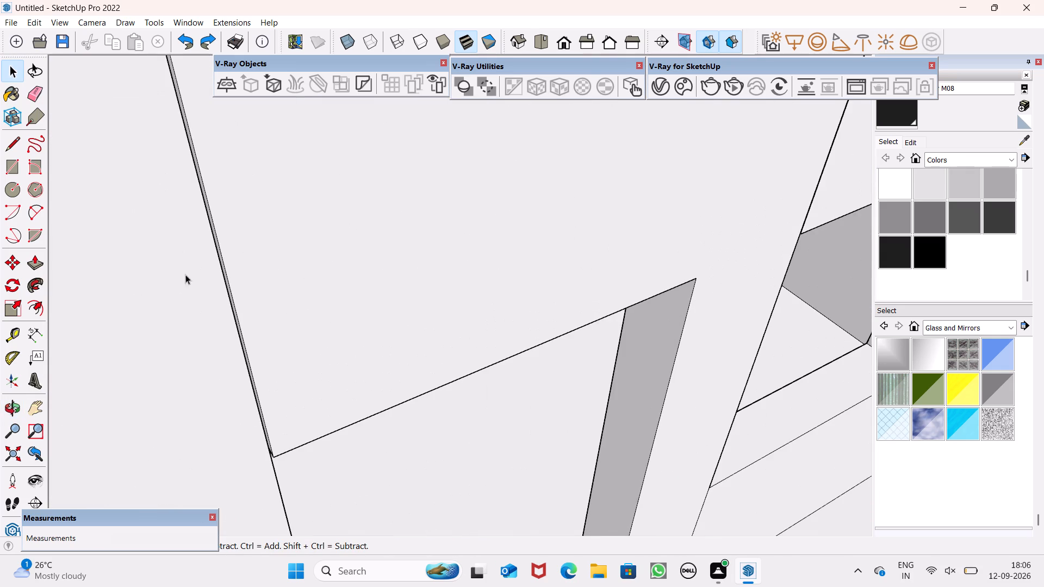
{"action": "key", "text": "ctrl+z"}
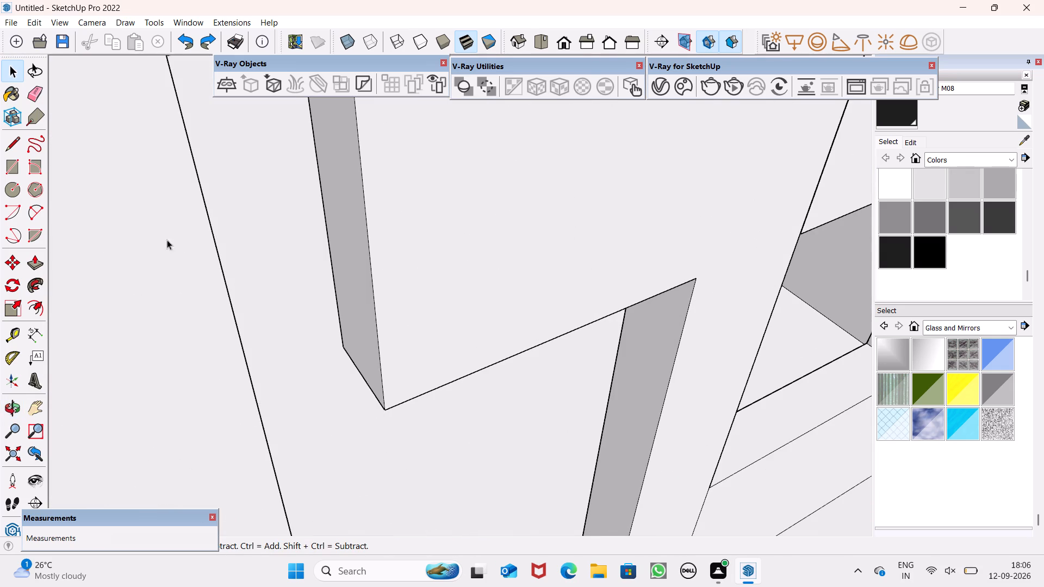
Push/Pull the end face of the section above the door opening about 10 1/4" to meet the door-side block.
{"action": "left_click", "coordinate": [27, 263]}
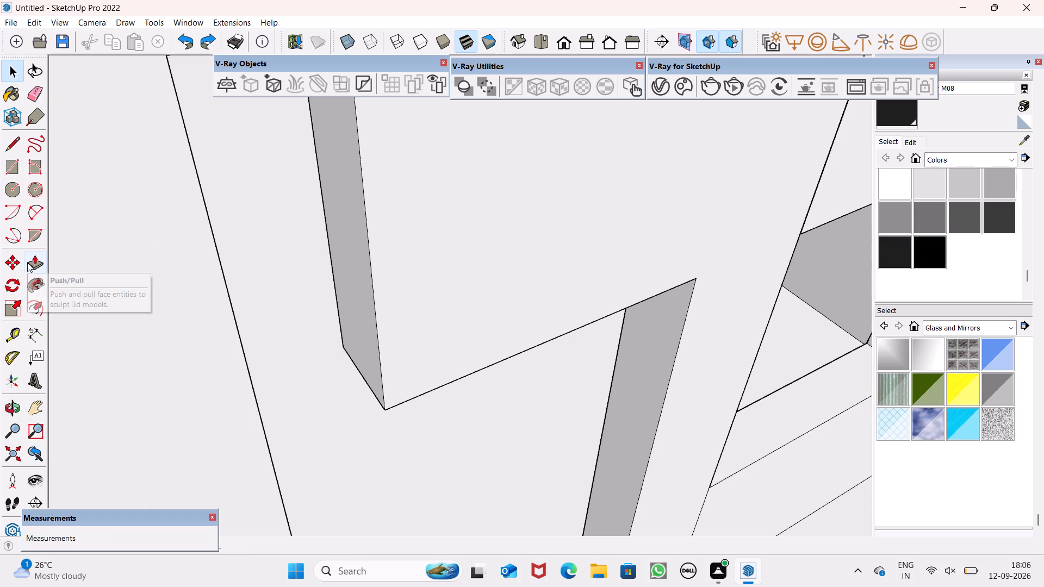
{"action": "left_click_drag", "start_coordinate": [349, 202], "coordinate": [228, 261]}
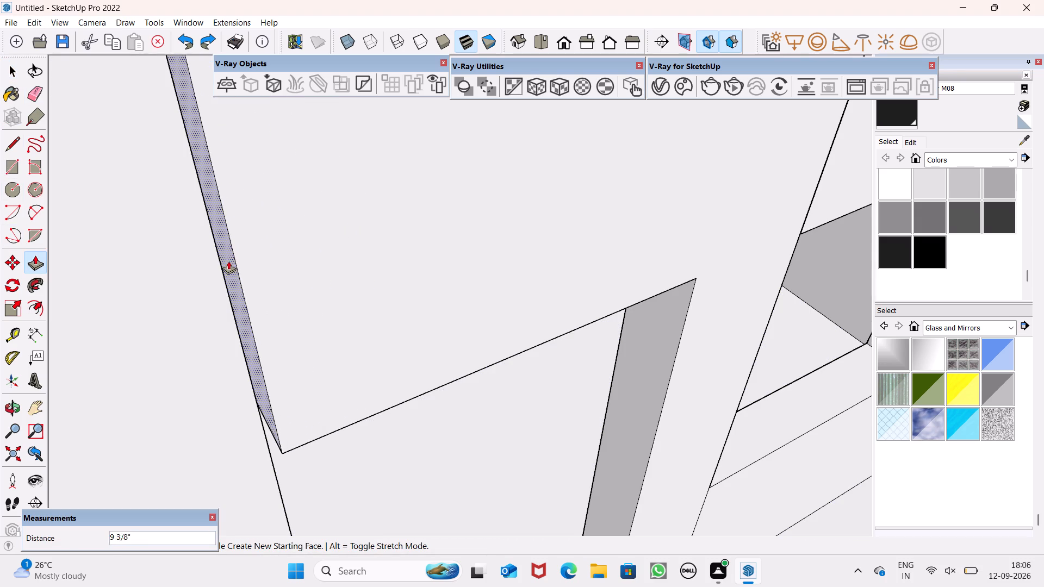
{"action": "left_click_drag", "start_coordinate": [228, 261], "coordinate": [218, 264]}
{"action": "scroll", "coordinate": [315, 209], "scroll_direction": "down", "scroll_amount": 10}
{"action": "scroll", "coordinate": [432, 208], "scroll_direction": "down", "scroll_amount": 3}
{"action": "middle_click_drag", "start_coordinate": [551, 221], "coordinate": [387, 357]}
{"action": "scroll", "coordinate": [635, 256], "scroll_direction": "up", "scroll_amount": 6}
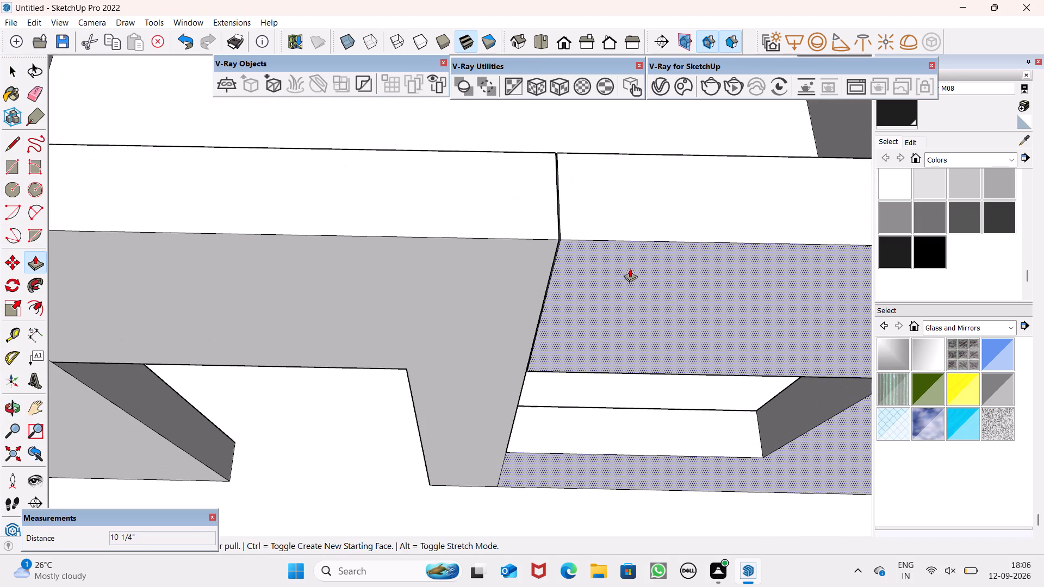
Push/Pull the face at the joint between the partition's door and window sections, ending with a 1' 8 7/16" pull, to close the gap.
{"action": "scroll", "coordinate": [577, 282], "scroll_direction": "up", "scroll_amount": 5}
{"action": "scroll", "coordinate": [557, 203], "scroll_direction": "up", "scroll_amount": 9}
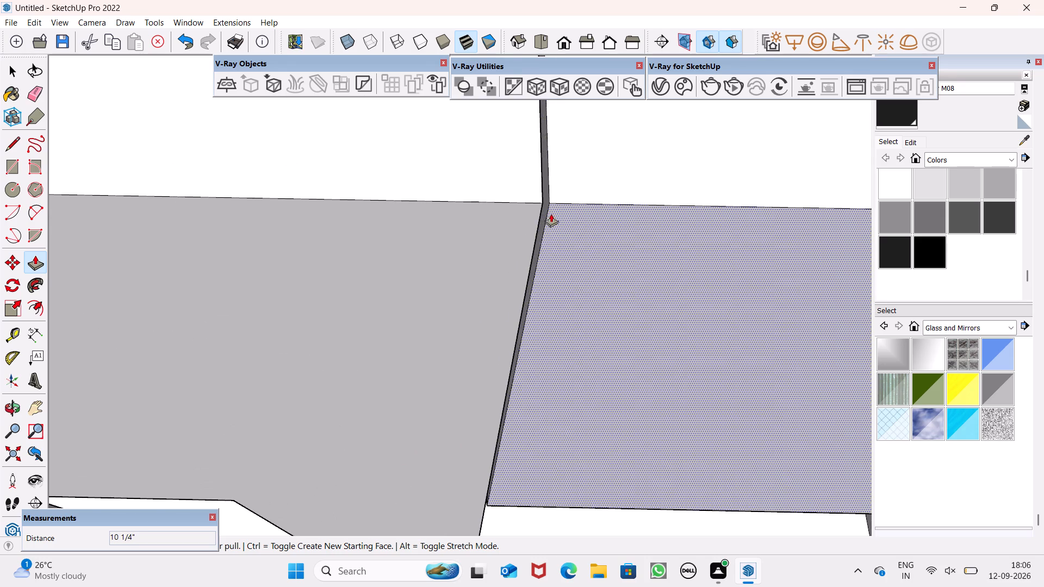
{"action": "scroll", "coordinate": [549, 215], "scroll_direction": "up", "scroll_amount": 8}
{"action": "left_click_drag", "start_coordinate": [540, 209], "coordinate": [739, 208]}
{"action": "scroll", "coordinate": [655, 216], "scroll_direction": "down", "scroll_amount": 18}
{"action": "middle_click_drag", "start_coordinate": [673, 311], "coordinate": [560, 219]}
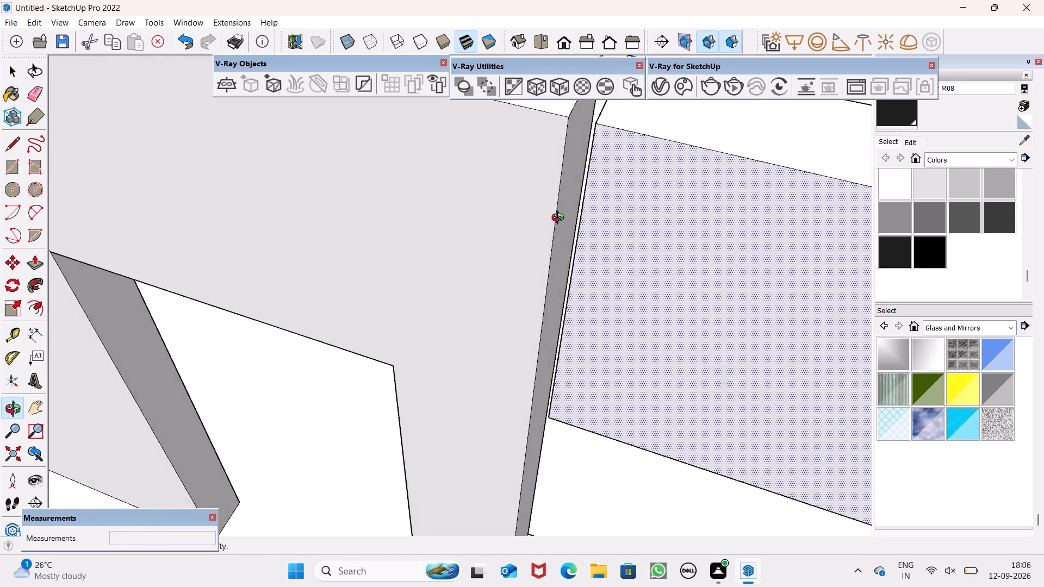
{"action": "middle_click_drag", "start_coordinate": [560, 219], "coordinate": [716, 214]}
{"action": "left_click_drag", "start_coordinate": [618, 225], "coordinate": [781, 212]}
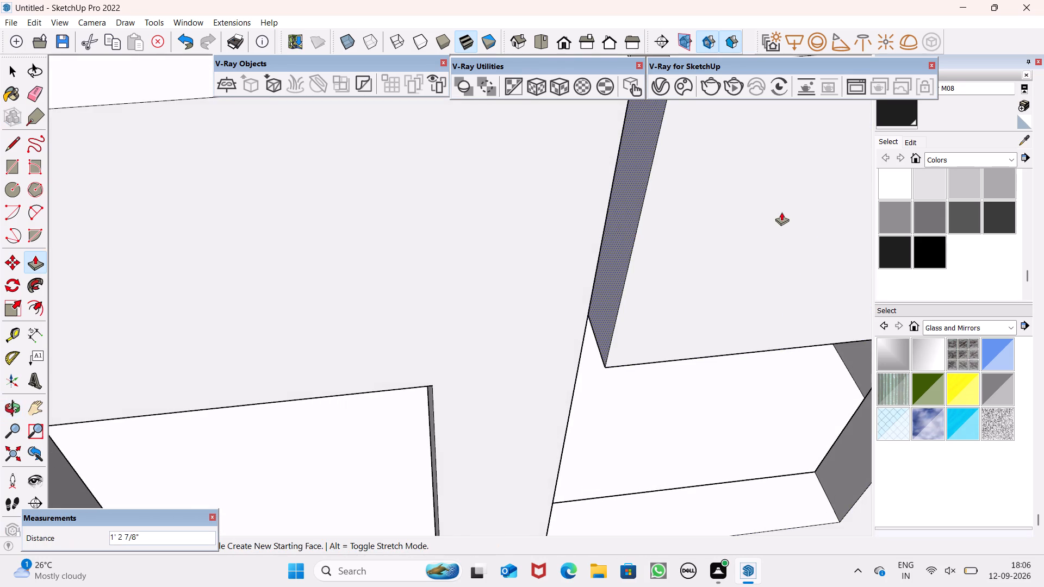
{"action": "left_click_drag", "start_coordinate": [781, 212], "coordinate": [815, 211]}
{"action": "left_click_drag", "start_coordinate": [794, 216], "coordinate": [605, 289]}
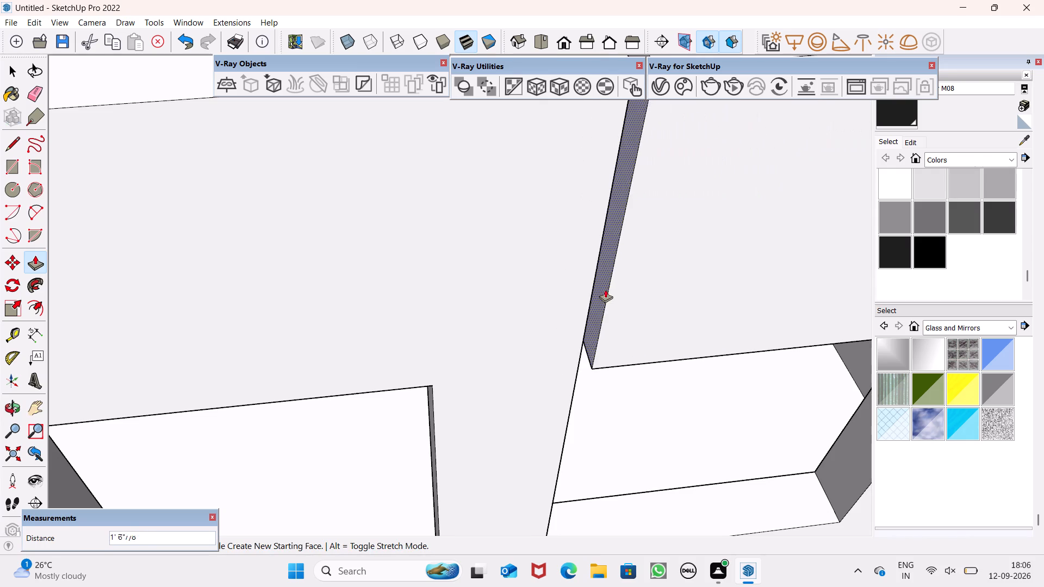
{"action": "left_click_drag", "start_coordinate": [605, 289], "coordinate": [592, 294]}
{"action": "scroll", "coordinate": [605, 223], "scroll_direction": "down", "scroll_amount": 9}
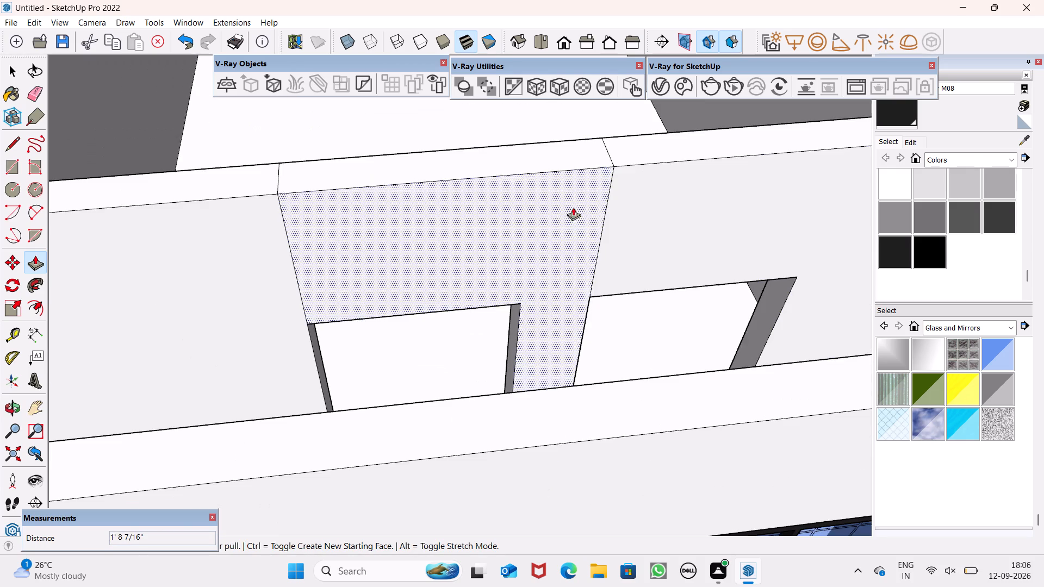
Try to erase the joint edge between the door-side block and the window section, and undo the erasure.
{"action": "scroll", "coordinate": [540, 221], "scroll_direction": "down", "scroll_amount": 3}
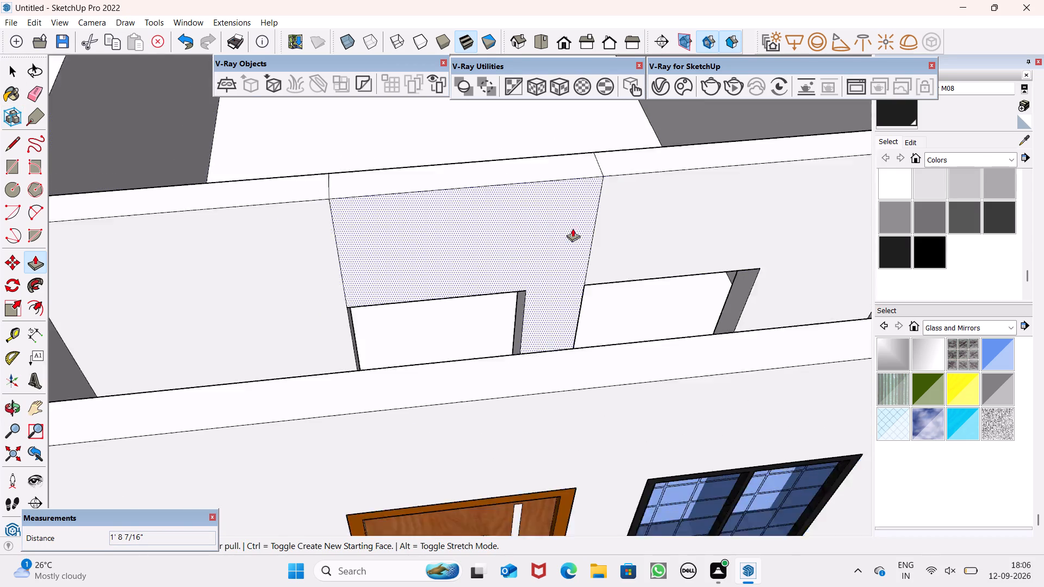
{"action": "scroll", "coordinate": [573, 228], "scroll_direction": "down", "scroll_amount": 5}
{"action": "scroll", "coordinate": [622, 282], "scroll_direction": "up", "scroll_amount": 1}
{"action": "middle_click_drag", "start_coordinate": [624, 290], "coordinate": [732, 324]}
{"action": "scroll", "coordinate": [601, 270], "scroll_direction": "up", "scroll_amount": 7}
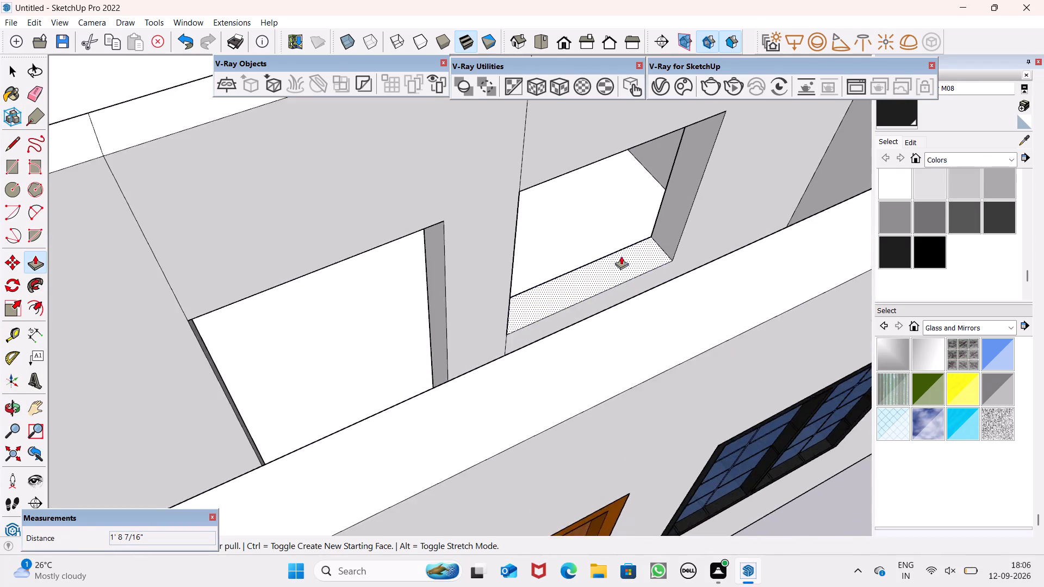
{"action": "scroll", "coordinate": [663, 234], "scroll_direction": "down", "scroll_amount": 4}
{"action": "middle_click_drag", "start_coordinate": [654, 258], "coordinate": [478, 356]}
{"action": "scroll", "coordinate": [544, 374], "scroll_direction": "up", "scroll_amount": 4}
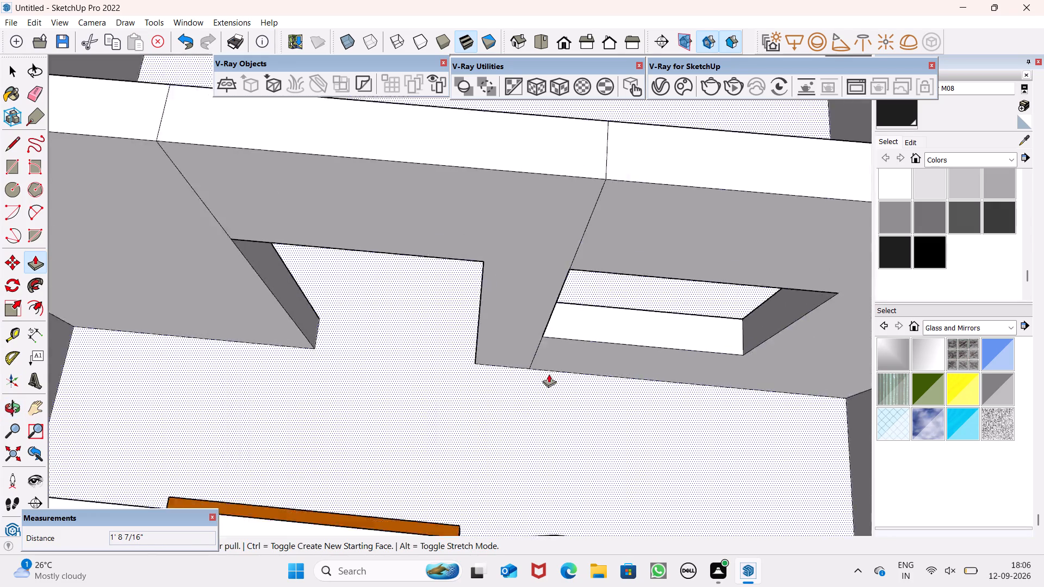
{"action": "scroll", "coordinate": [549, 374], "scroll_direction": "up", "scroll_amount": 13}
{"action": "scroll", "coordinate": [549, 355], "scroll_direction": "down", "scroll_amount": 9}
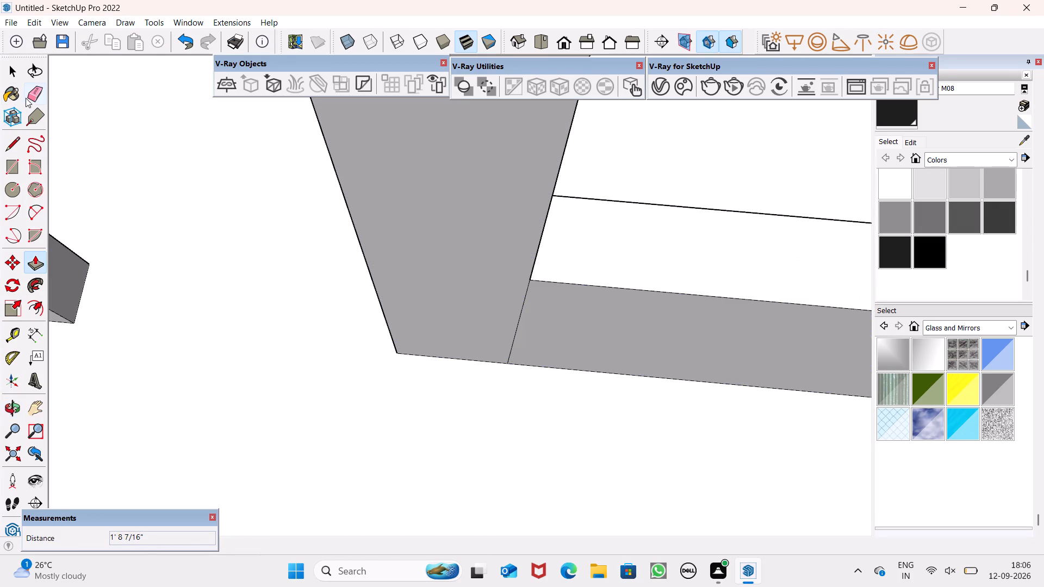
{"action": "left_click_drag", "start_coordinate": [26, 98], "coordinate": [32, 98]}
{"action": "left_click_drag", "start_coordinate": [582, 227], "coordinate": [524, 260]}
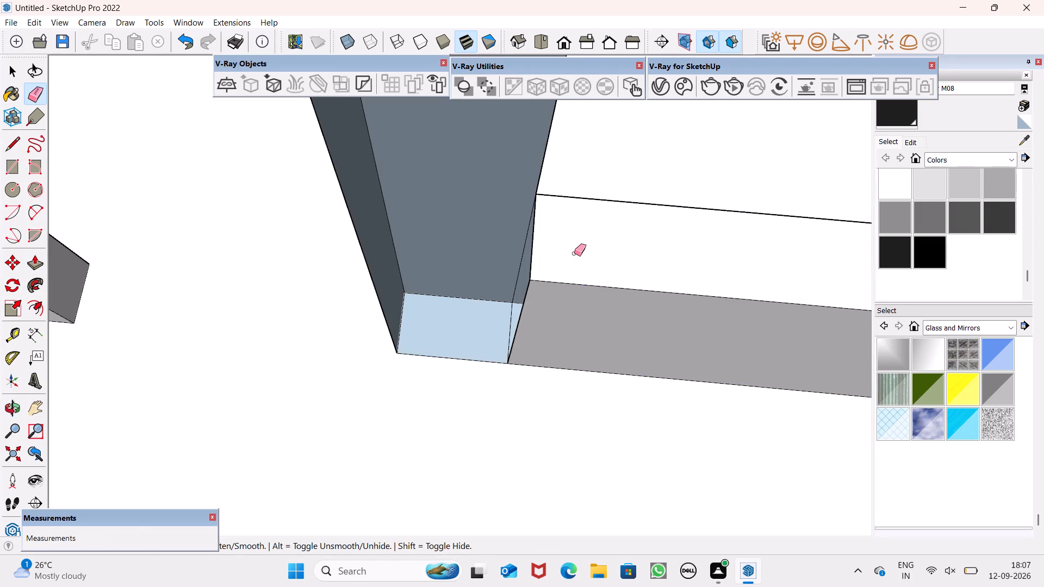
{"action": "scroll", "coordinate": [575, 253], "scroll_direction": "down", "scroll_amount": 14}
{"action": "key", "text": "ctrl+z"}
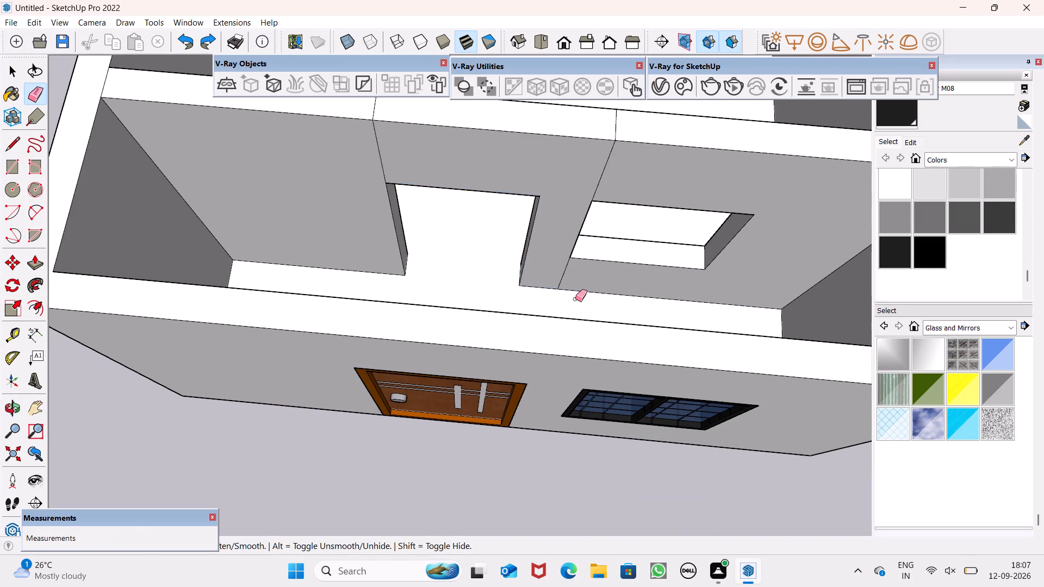
Erase the short joint edge below the window opening on the partition's front face.
{"action": "scroll", "coordinate": [565, 302], "scroll_direction": "up", "scroll_amount": 7}
{"action": "left_click_drag", "start_coordinate": [570, 255], "coordinate": [546, 260]}
{"action": "scroll", "coordinate": [587, 269], "scroll_direction": "down", "scroll_amount": 6}
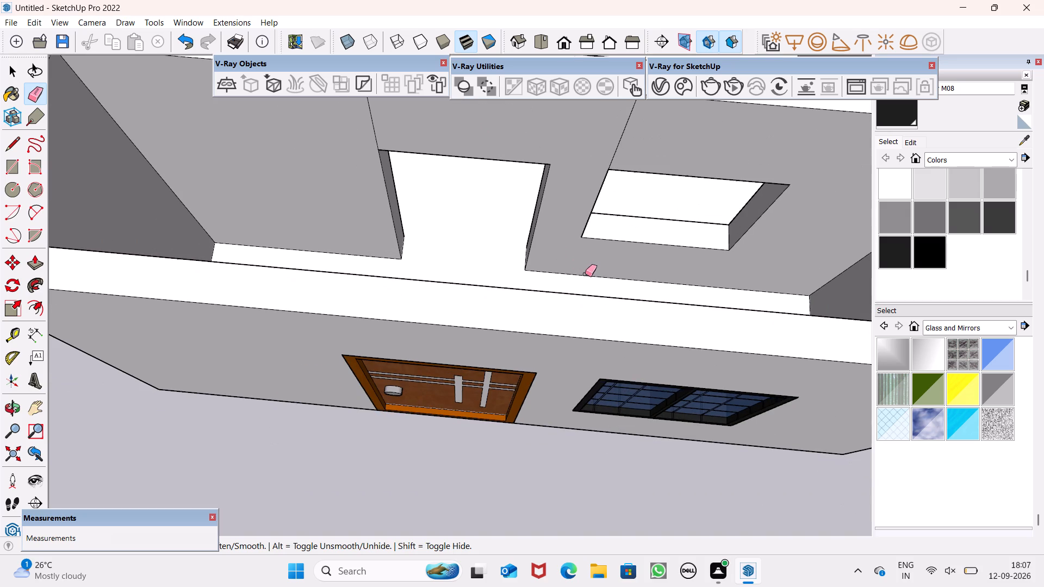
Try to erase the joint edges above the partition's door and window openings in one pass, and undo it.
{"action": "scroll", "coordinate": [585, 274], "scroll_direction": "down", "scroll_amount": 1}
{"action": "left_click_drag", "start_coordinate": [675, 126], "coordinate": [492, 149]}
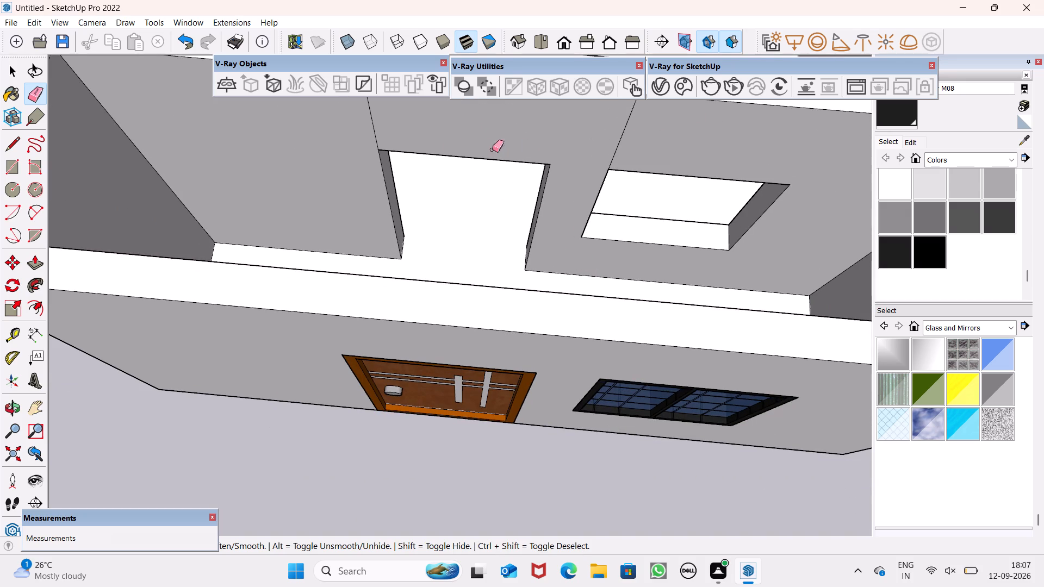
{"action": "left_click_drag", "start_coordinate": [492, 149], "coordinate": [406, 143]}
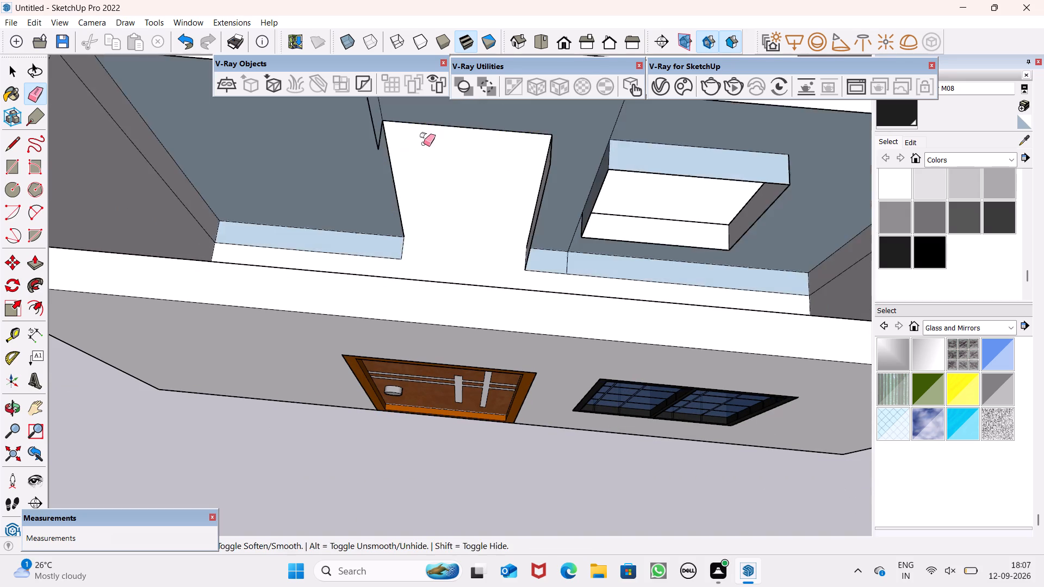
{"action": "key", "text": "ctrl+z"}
Erase the joint edges above the door and window openings on the partition's front face.
{"action": "left_click_drag", "start_coordinate": [343, 141], "coordinate": [648, 114]}
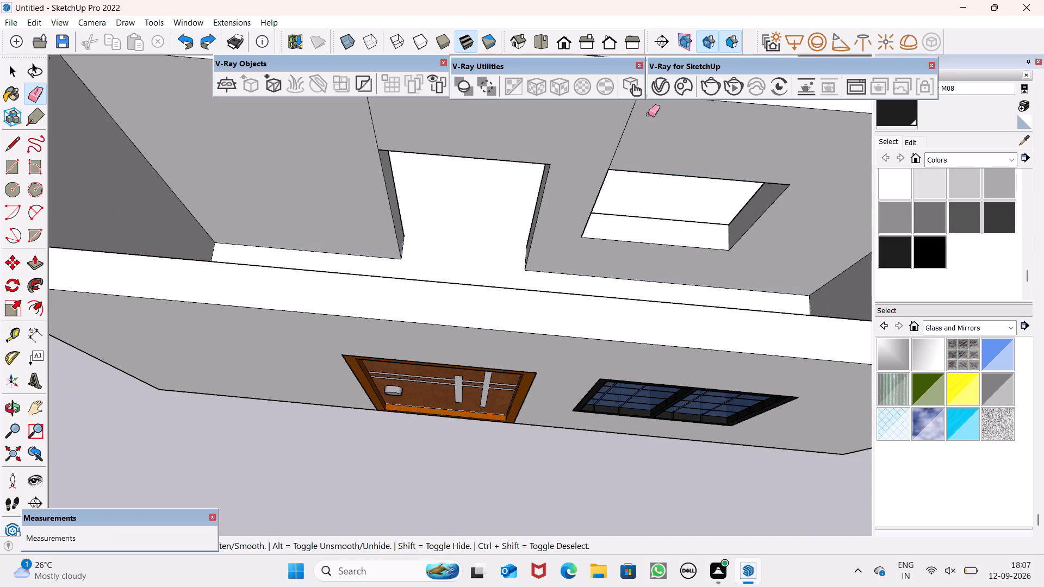
{"action": "left_click_drag", "start_coordinate": [648, 114], "coordinate": [689, 121]}
{"action": "left_click_drag", "start_coordinate": [668, 123], "coordinate": [605, 140]}
Erase the two joint edges crossing the partition wall's top face.
{"action": "scroll", "coordinate": [724, 215], "scroll_direction": "down", "scroll_amount": 9}
{"action": "middle_click_drag", "start_coordinate": [637, 210], "coordinate": [639, 242]}
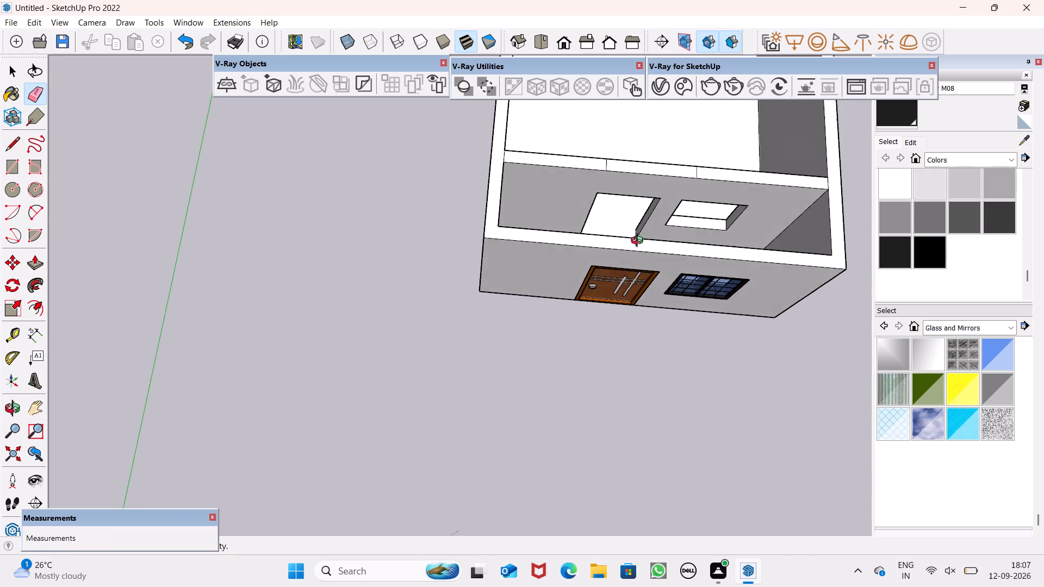
{"action": "middle_click_drag", "start_coordinate": [639, 242], "coordinate": [574, 363]}
{"action": "scroll", "coordinate": [656, 200], "scroll_direction": "up", "scroll_amount": 8}
{"action": "scroll", "coordinate": [602, 209], "scroll_direction": "up", "scroll_amount": 8}
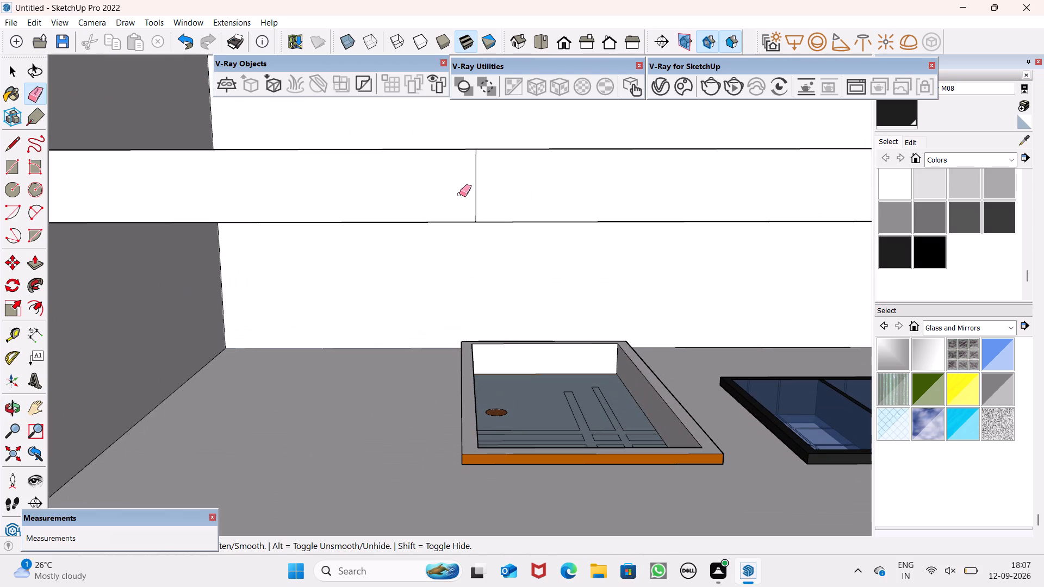
{"action": "left_click_drag", "start_coordinate": [459, 194], "coordinate": [482, 188]}
{"action": "scroll", "coordinate": [481, 202], "scroll_direction": "down", "scroll_amount": 8}
{"action": "scroll", "coordinate": [721, 229], "scroll_direction": "up", "scroll_amount": 7}
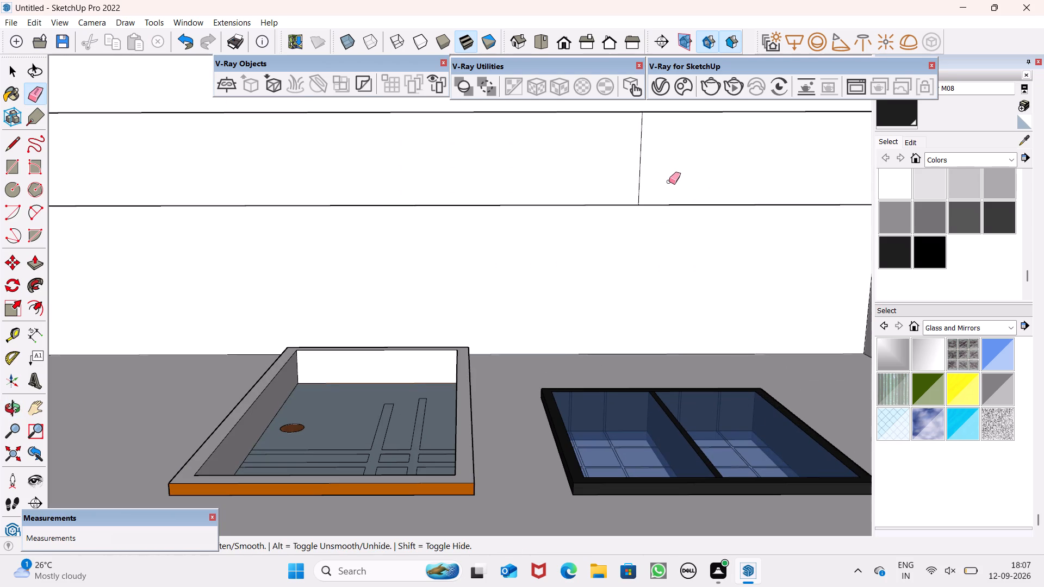
{"action": "left_click_drag", "start_coordinate": [658, 179], "coordinate": [627, 177]}
Erase the remaining joint edges beside the door and window openings on the partition's back face.
{"action": "scroll", "coordinate": [654, 195], "scroll_direction": "down", "scroll_amount": 8}
{"action": "middle_click_drag", "start_coordinate": [655, 221], "coordinate": [739, 402]}
{"action": "scroll", "coordinate": [667, 330], "scroll_direction": "up", "scroll_amount": 5}
{"action": "left_click_drag", "start_coordinate": [698, 392], "coordinate": [654, 388]}
{"action": "left_click_drag", "start_coordinate": [624, 139], "coordinate": [614, 139]}
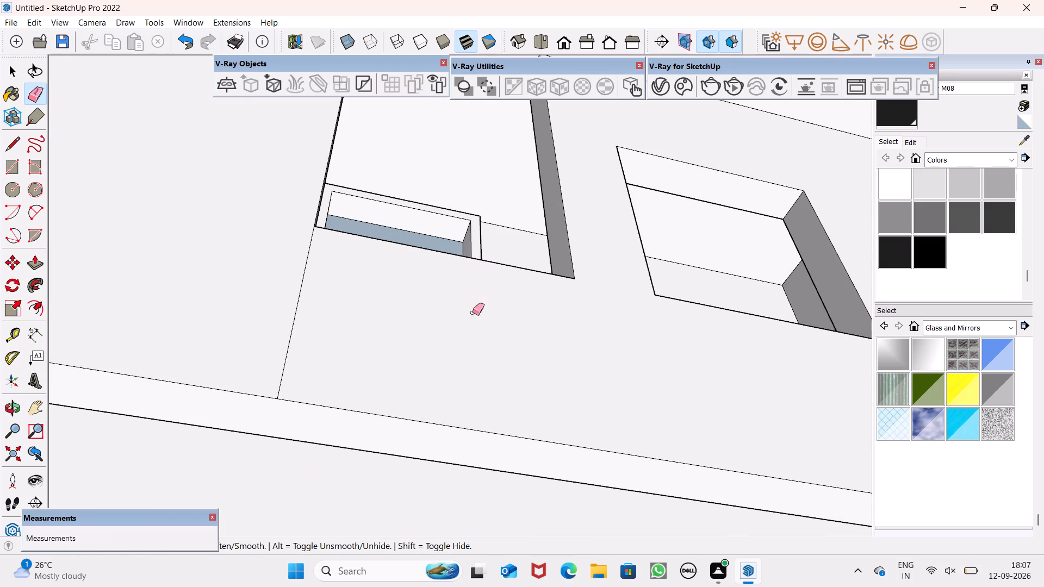
{"action": "left_click_drag", "start_coordinate": [339, 343], "coordinate": [271, 335]}
{"action": "scroll", "coordinate": [541, 252], "scroll_direction": "down", "scroll_amount": 7}
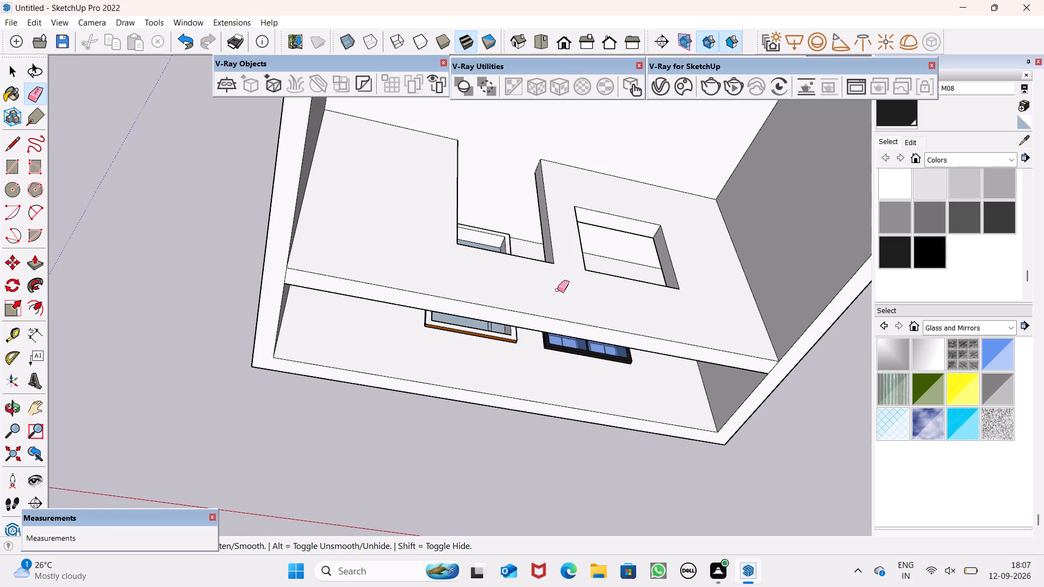
{"action": "key", "text": "space"}
{"action": "key", "text": "space"}
Move the door out of the outer wall's opening toward the partition wall.
{"action": "scroll", "coordinate": [613, 281], "scroll_direction": "down", "scroll_amount": 5}
{"action": "middle_click_drag", "start_coordinate": [628, 304], "coordinate": [664, 0]}
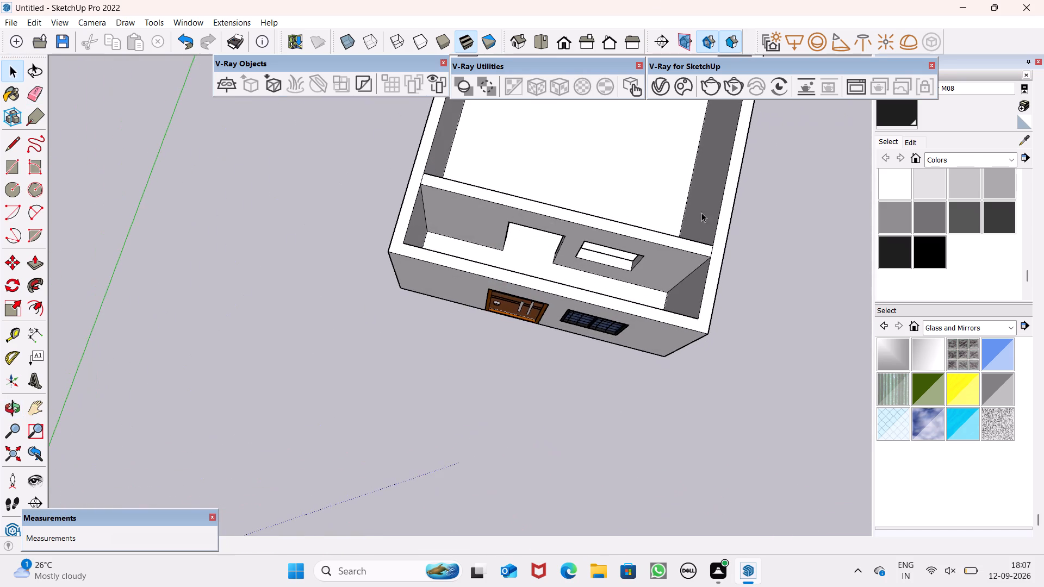
{"action": "scroll", "coordinate": [567, 329], "scroll_direction": "up", "scroll_amount": 8}
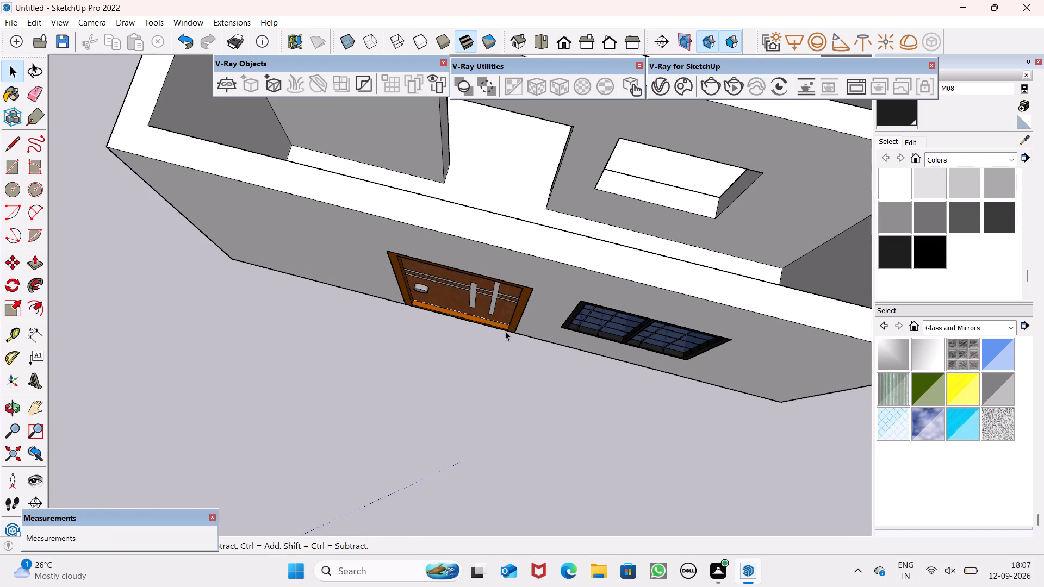
{"action": "left_click", "coordinate": [505, 331]}
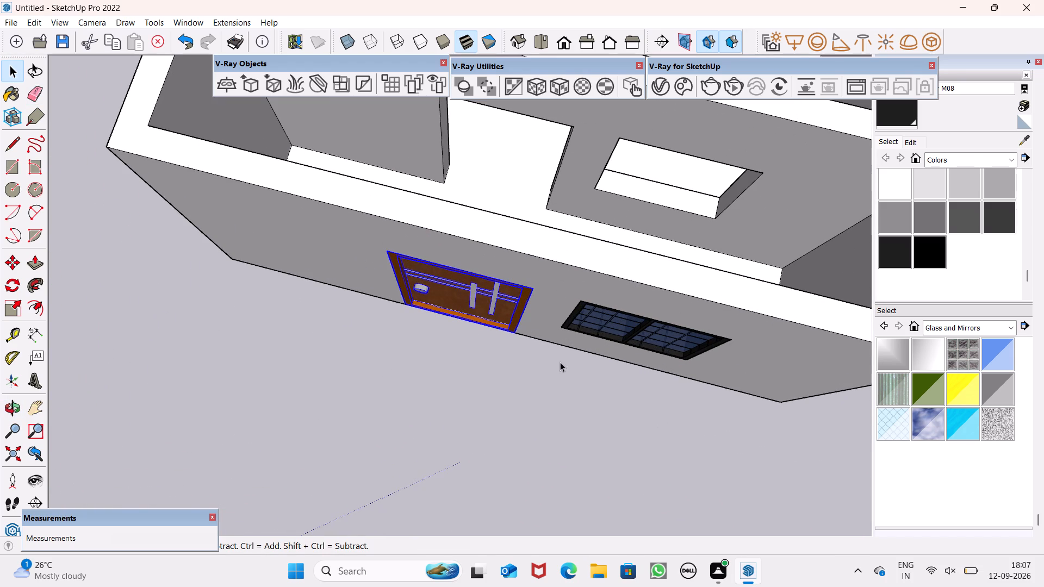
{"action": "key", "text": "m"}
{"action": "key", "text": "Return"}
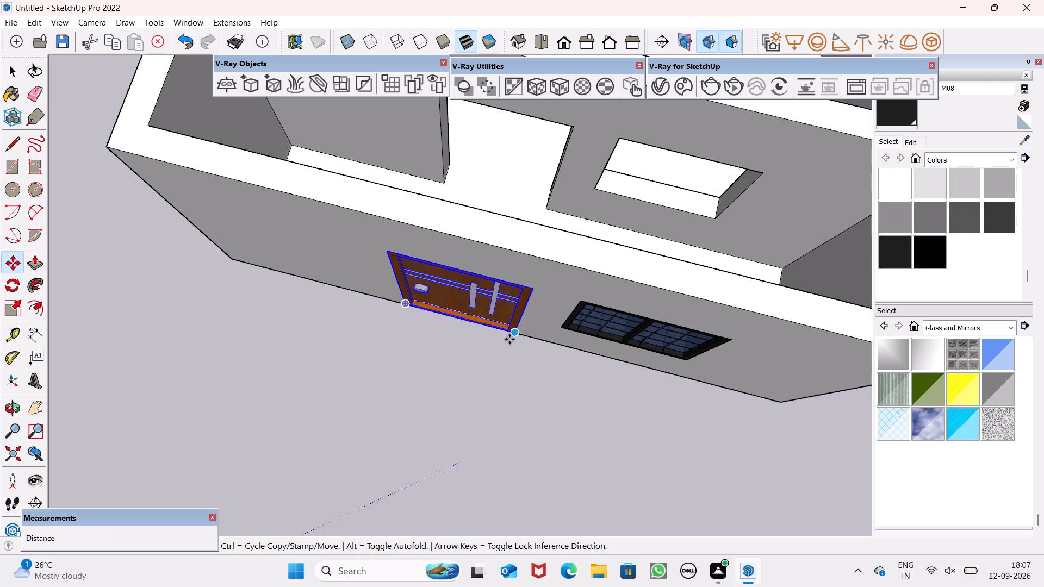
{"action": "left_click_drag", "start_coordinate": [511, 339], "coordinate": [541, 222]}
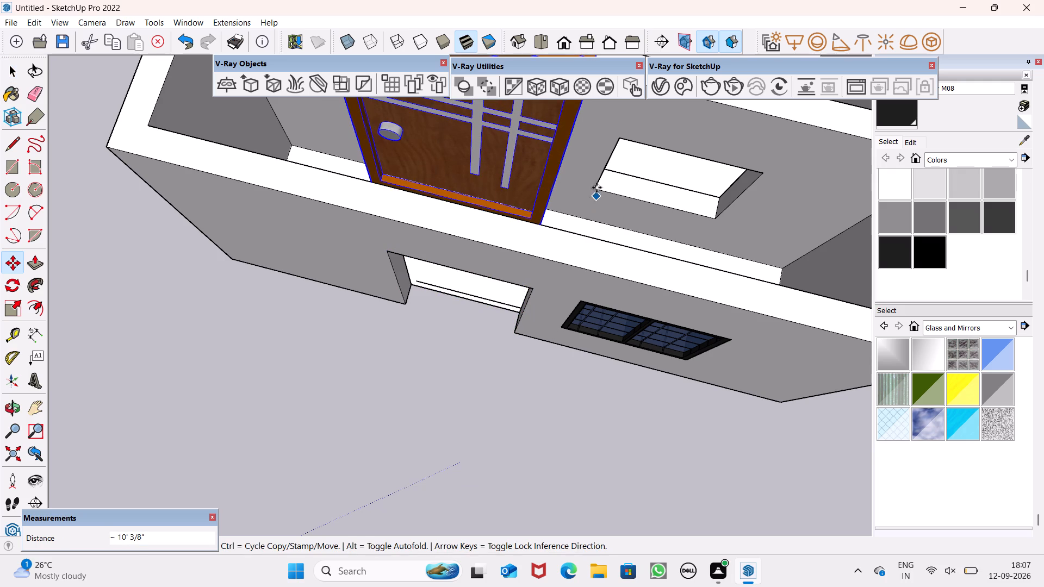
{"action": "scroll", "coordinate": [658, 87], "scroll_direction": "up", "scroll_amount": 6}
{"action": "scroll", "coordinate": [691, 151], "scroll_direction": "up", "scroll_amount": 7}
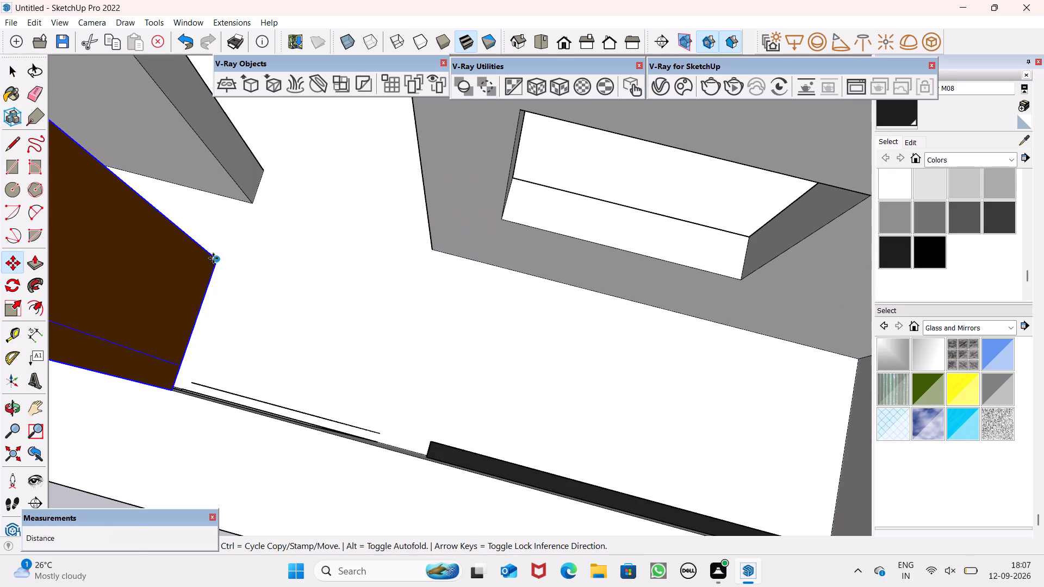
Move the door by its bottom corner onto the bottom corner of the partition's door opening.
{"action": "left_click_drag", "start_coordinate": [215, 258], "coordinate": [285, 213]}
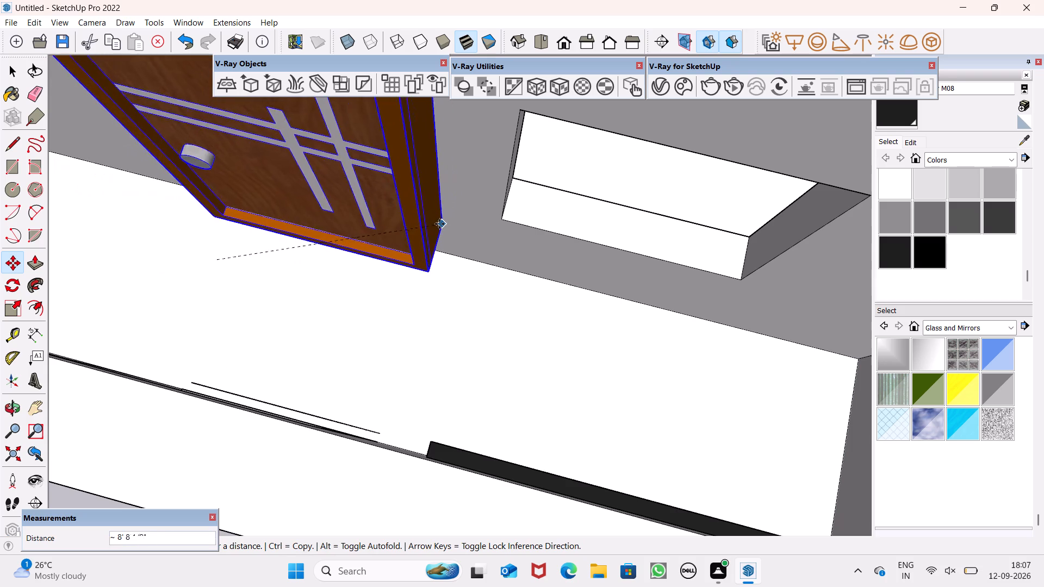
{"action": "left_click", "coordinate": [416, 219]}
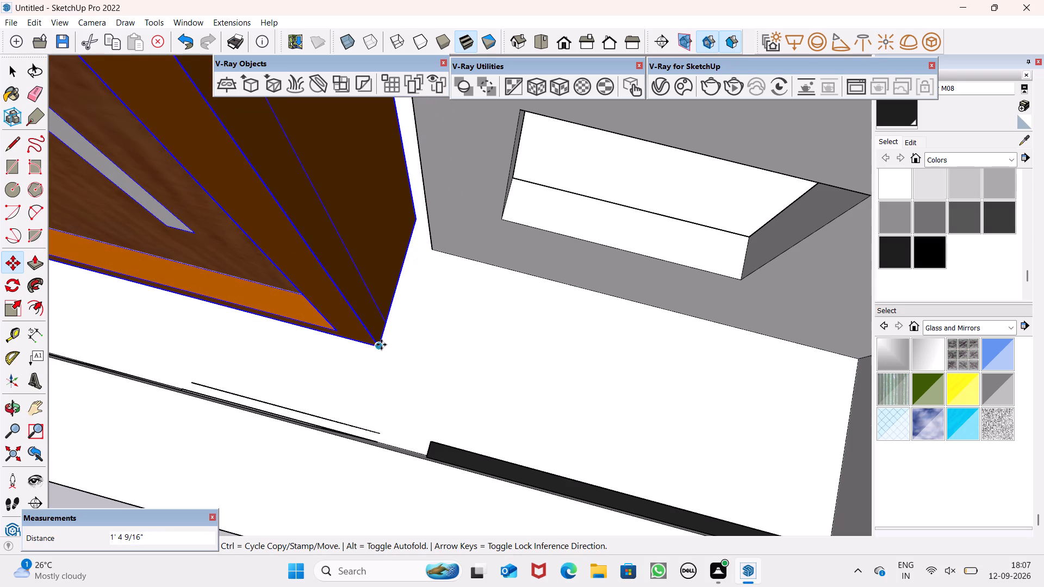
{"action": "left_click_drag", "start_coordinate": [376, 346], "coordinate": [431, 254]}
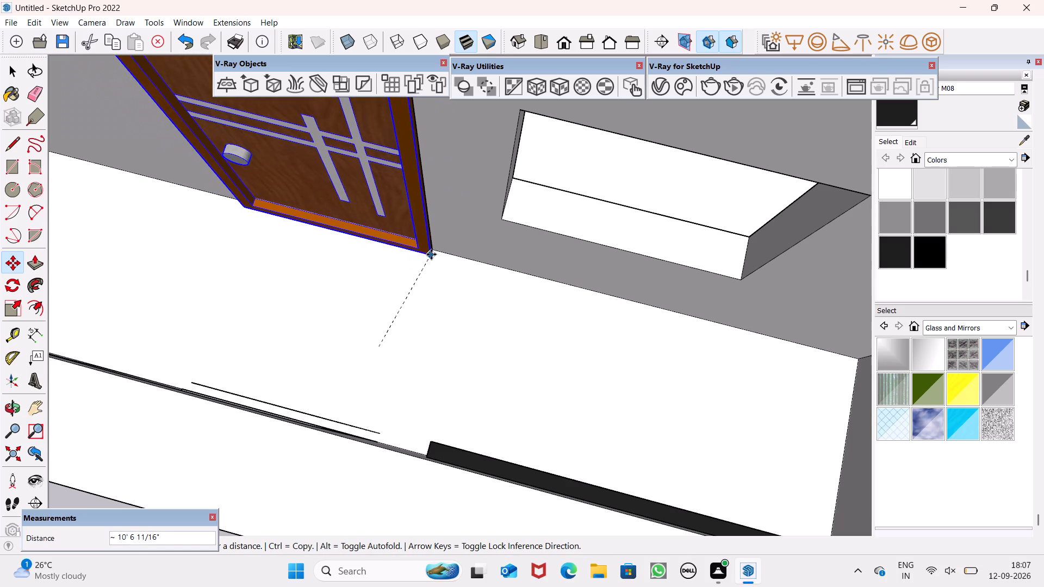
{"action": "left_click_drag", "start_coordinate": [431, 254], "coordinate": [432, 252]}
{"action": "left_click", "coordinate": [471, 314]}
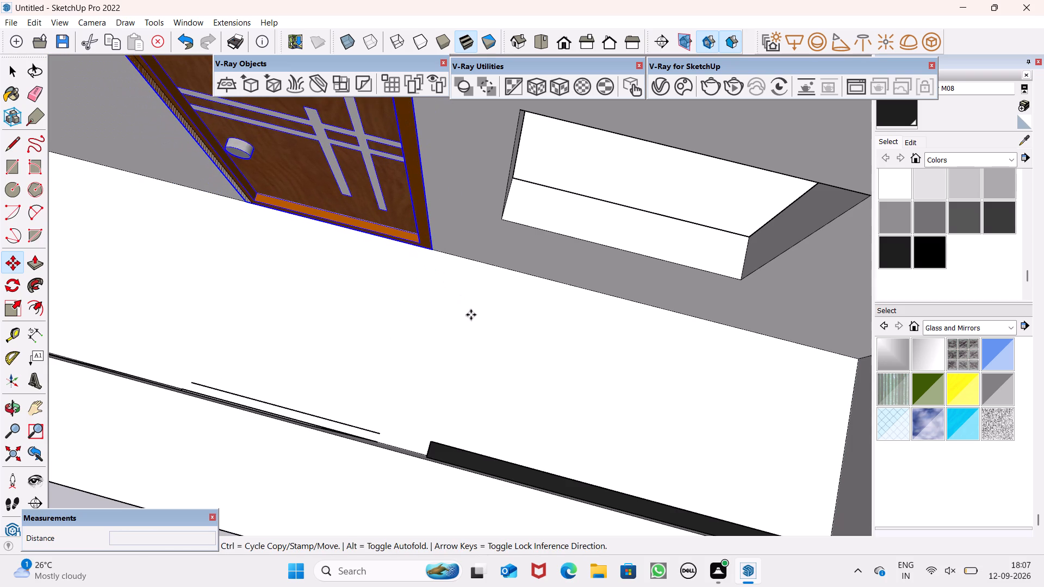
{"action": "key", "text": "Return"}
{"action": "key", "text": "space"}
{"action": "left_click", "coordinate": [467, 301]}
{"action": "scroll", "coordinate": [488, 263], "scroll_direction": "down", "scroll_amount": 8}
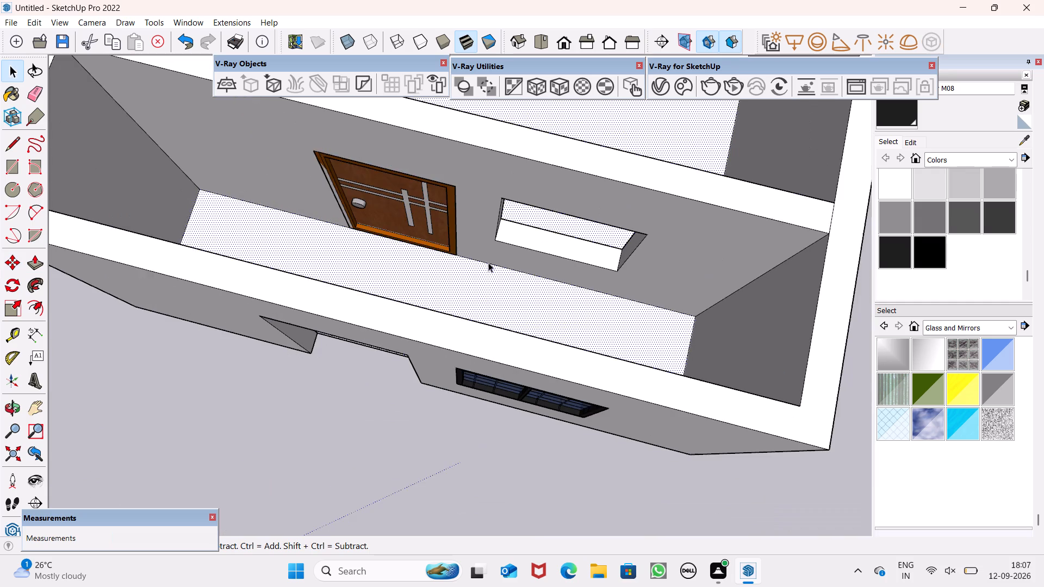
Examine the door's fit in the partition opening from the front and from inside the room behind it.
{"action": "scroll", "coordinate": [515, 269], "scroll_direction": "down", "scroll_amount": 1}
{"action": "middle_click_drag", "start_coordinate": [496, 314], "coordinate": [629, 229]}
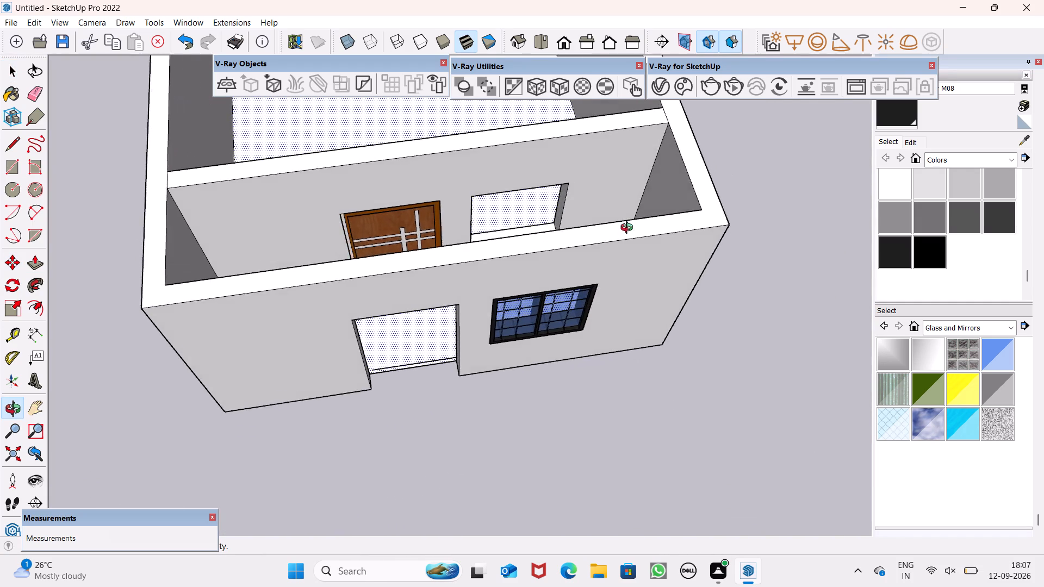
{"action": "middle_click_drag", "start_coordinate": [629, 229], "coordinate": [20, 271]}
{"action": "scroll", "coordinate": [664, 254], "scroll_direction": "up", "scroll_amount": 6}
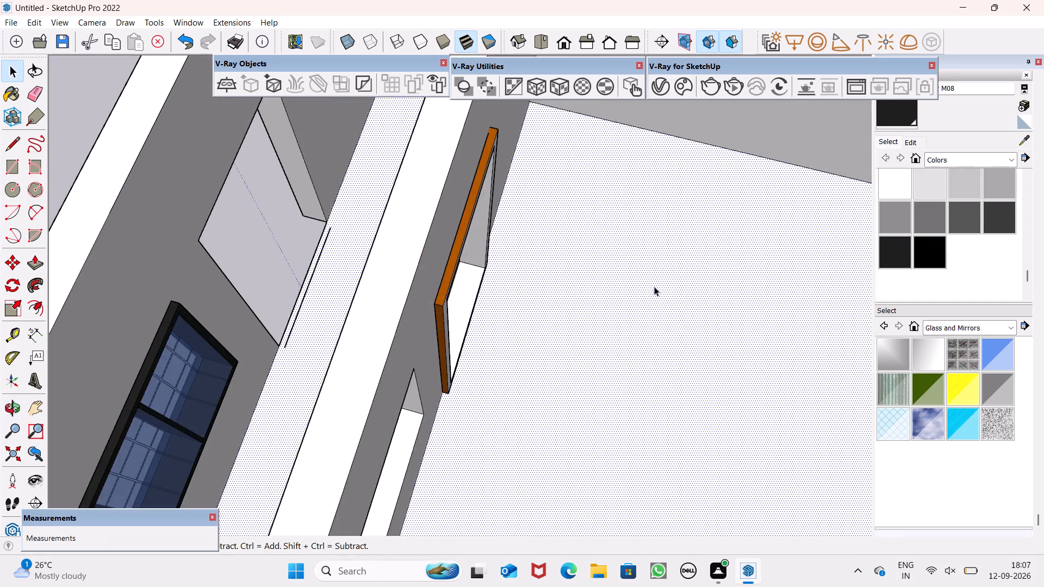
{"action": "middle_click_drag", "start_coordinate": [656, 298], "coordinate": [395, 165]}
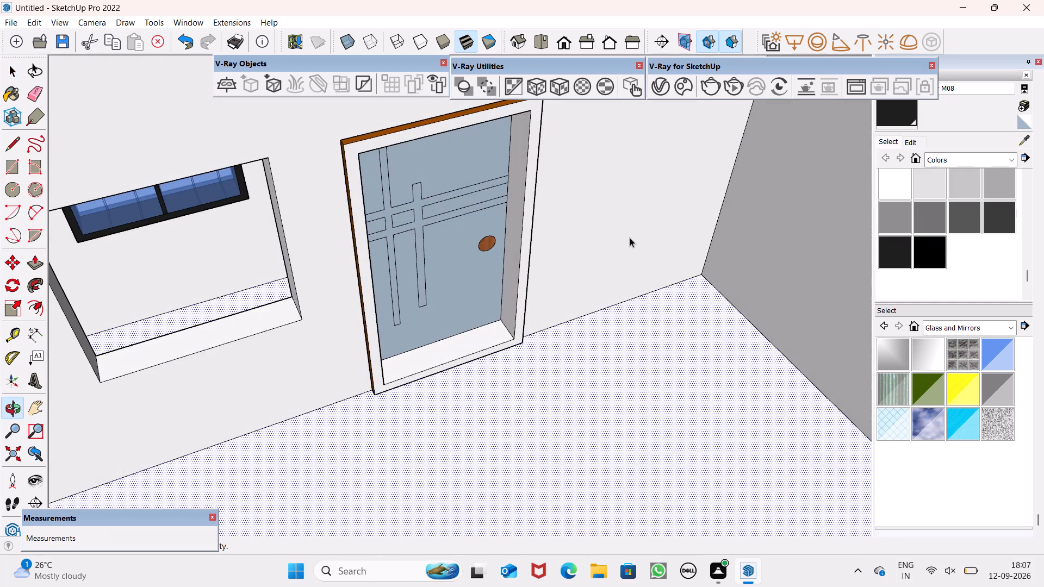
{"action": "scroll", "coordinate": [623, 252], "scroll_direction": "down", "scroll_amount": 5}
{"action": "middle_click_drag", "start_coordinate": [607, 296], "coordinate": [468, 227]}
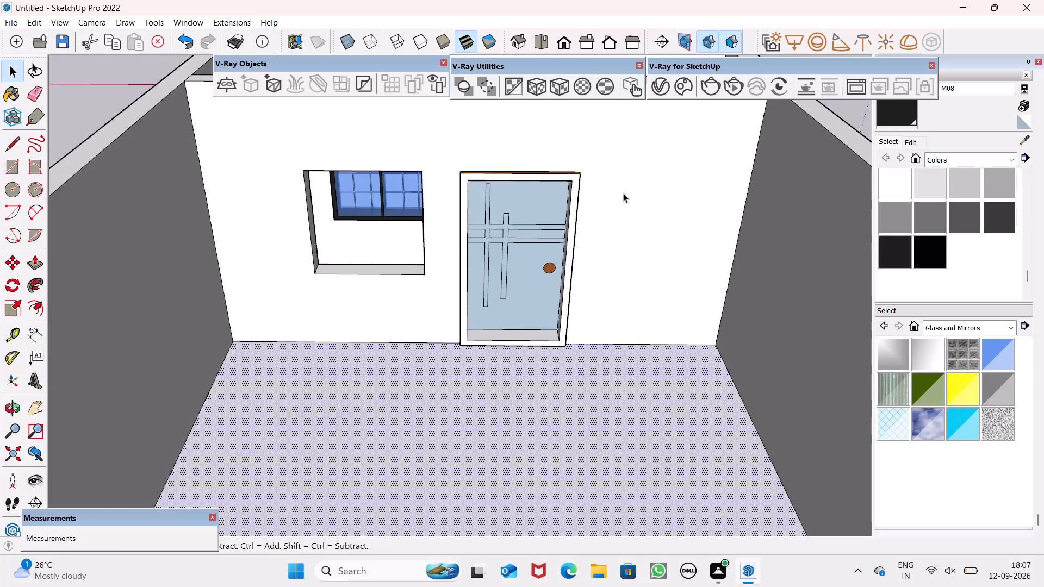
Scale the partition wall's door down to about 0.95 by its upper knob-side corner.
{"action": "scroll", "coordinate": [630, 189], "scroll_direction": "up", "scroll_amount": 6}
{"action": "scroll", "coordinate": [467, 217], "scroll_direction": "down", "scroll_amount": 5}
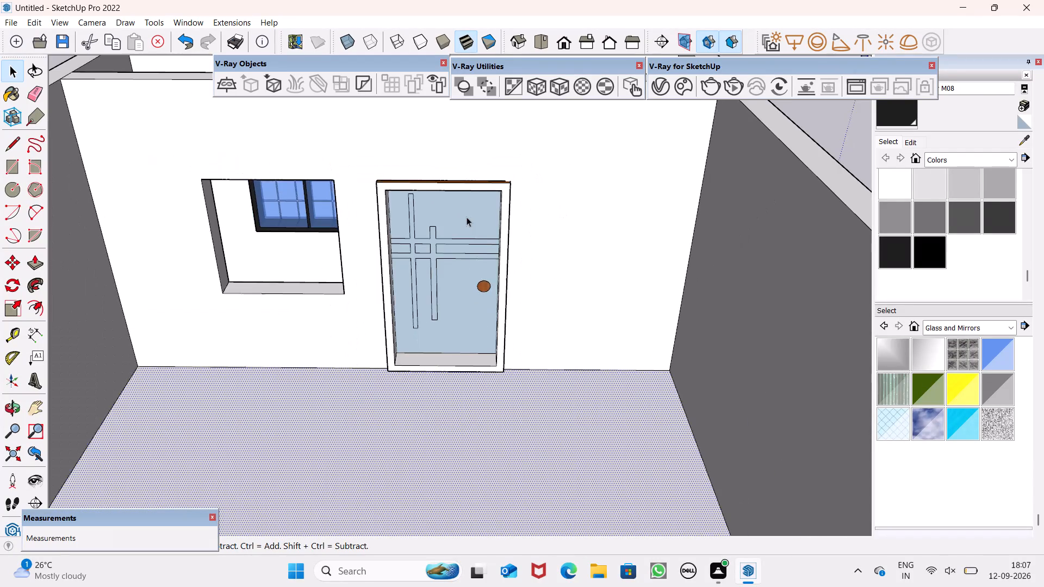
{"action": "middle_click_drag", "start_coordinate": [491, 239], "coordinate": [444, 340]}
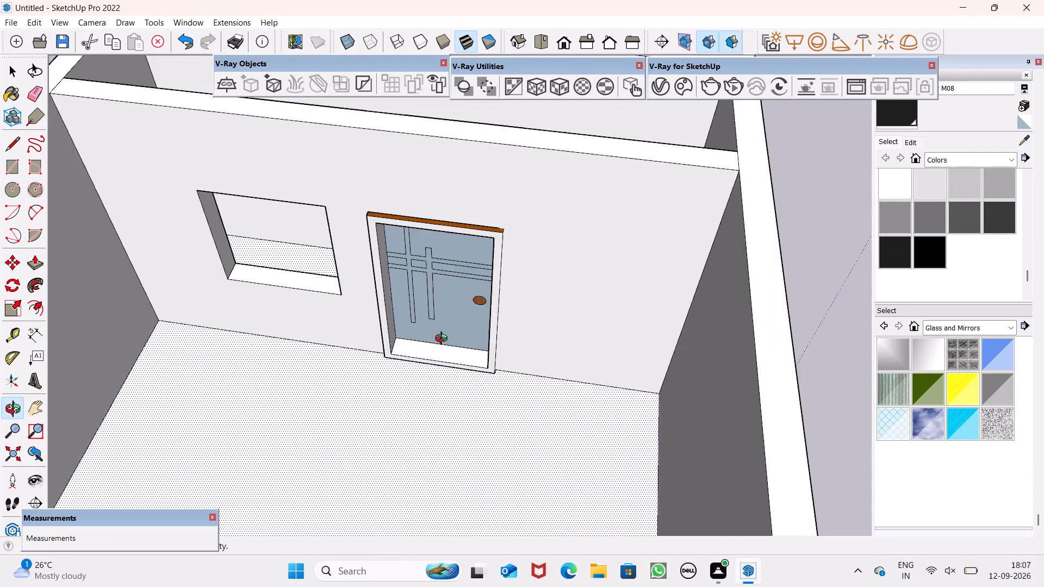
{"action": "middle_click_drag", "start_coordinate": [444, 340], "coordinate": [393, 345]}
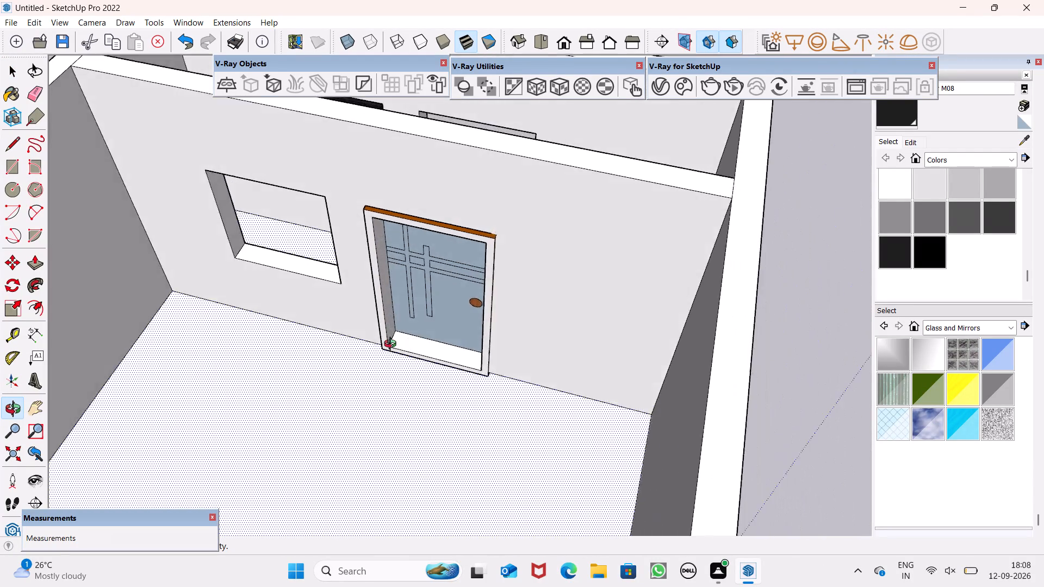
{"action": "middle_click_drag", "start_coordinate": [393, 345], "coordinate": [541, 361]}
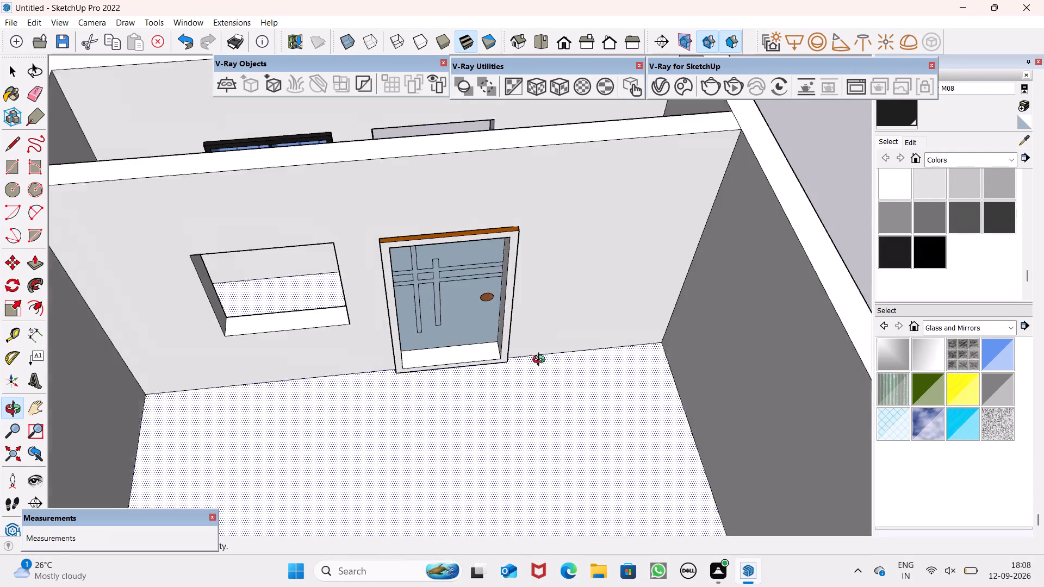
{"action": "middle_click_drag", "start_coordinate": [541, 361], "coordinate": [730, 334]}
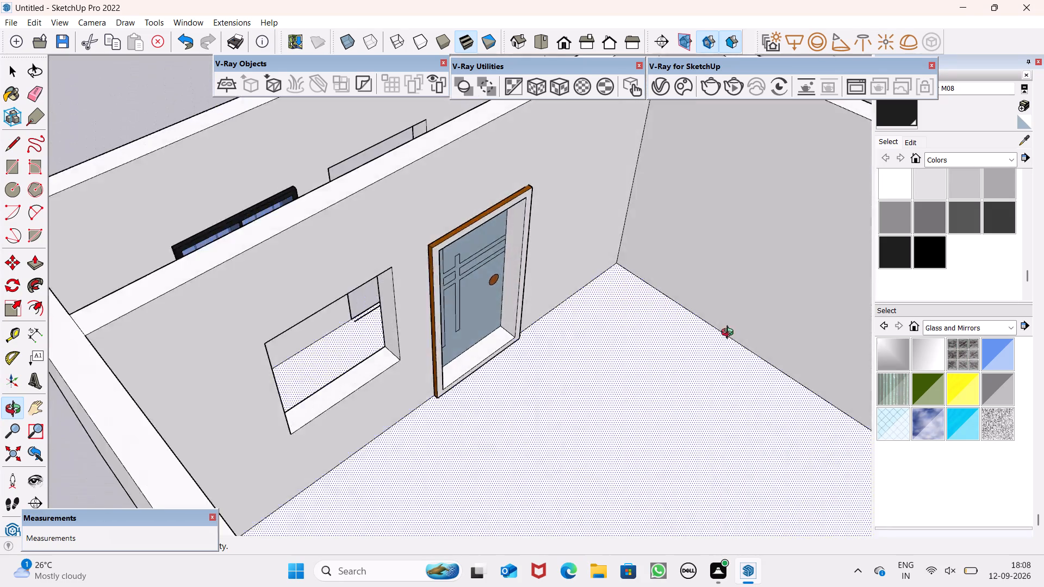
{"action": "middle_click_drag", "start_coordinate": [730, 334], "coordinate": [1043, 296]}
{"action": "scroll", "coordinate": [464, 319], "scroll_direction": "up", "scroll_amount": 1}
{"action": "middle_click_drag", "start_coordinate": [475, 325], "coordinate": [614, 394]}
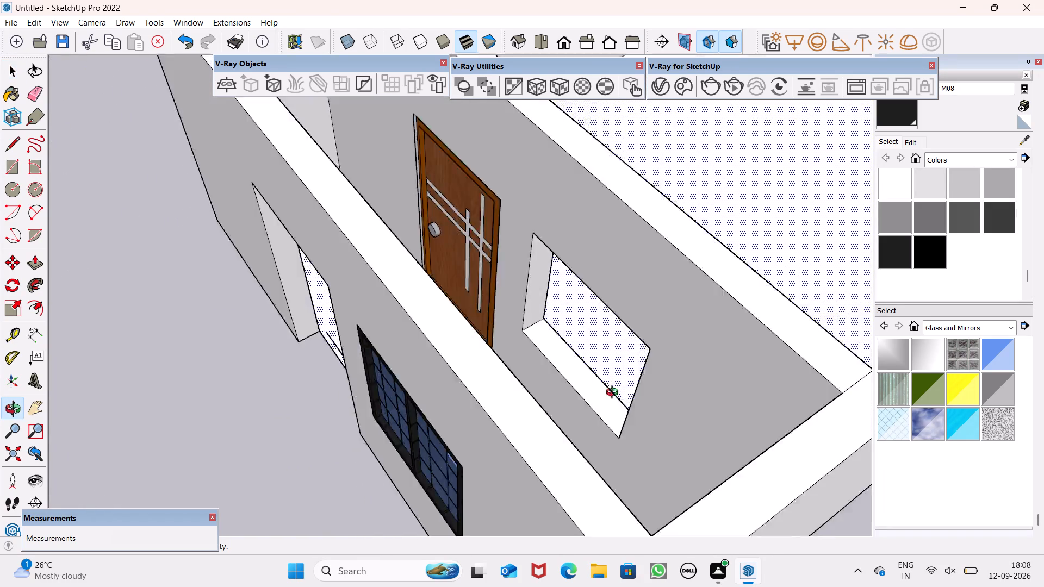
{"action": "middle_click_drag", "start_coordinate": [614, 394], "coordinate": [802, 423]}
{"action": "scroll", "coordinate": [394, 256], "scroll_direction": "up", "scroll_amount": 8}
{"action": "middle_click_drag", "start_coordinate": [410, 224], "coordinate": [434, 333]}
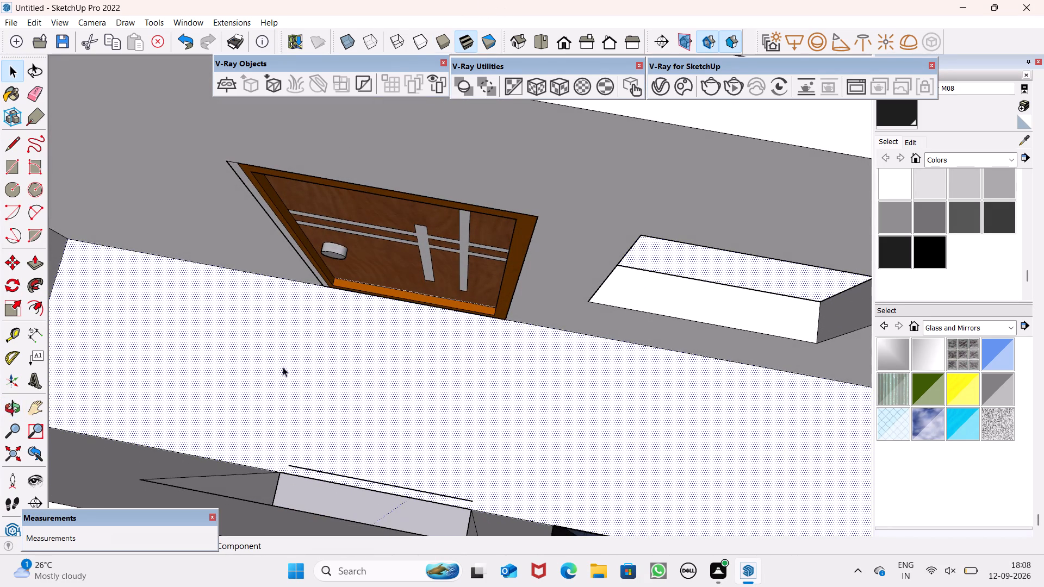
{"action": "left_click", "coordinate": [357, 285]}
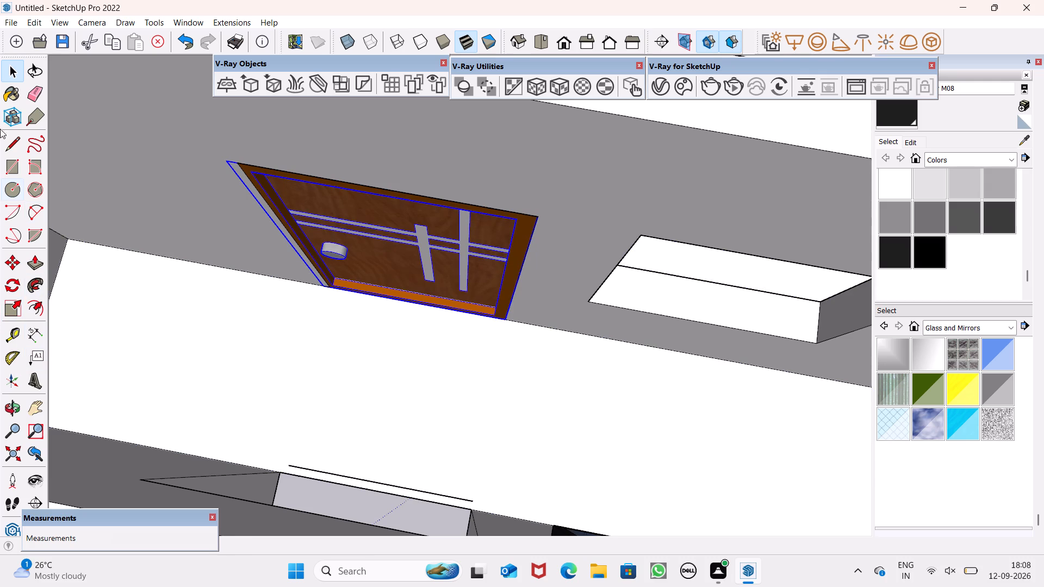
{"action": "scroll", "coordinate": [27, 305], "scroll_direction": "down", "scroll_amount": 4}
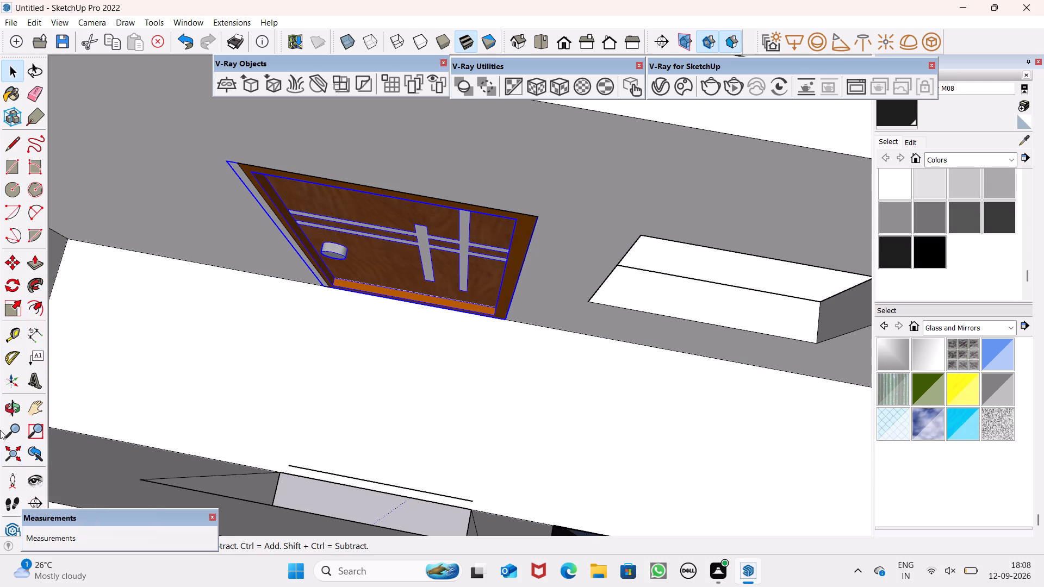
{"action": "left_click", "coordinate": [16, 318]}
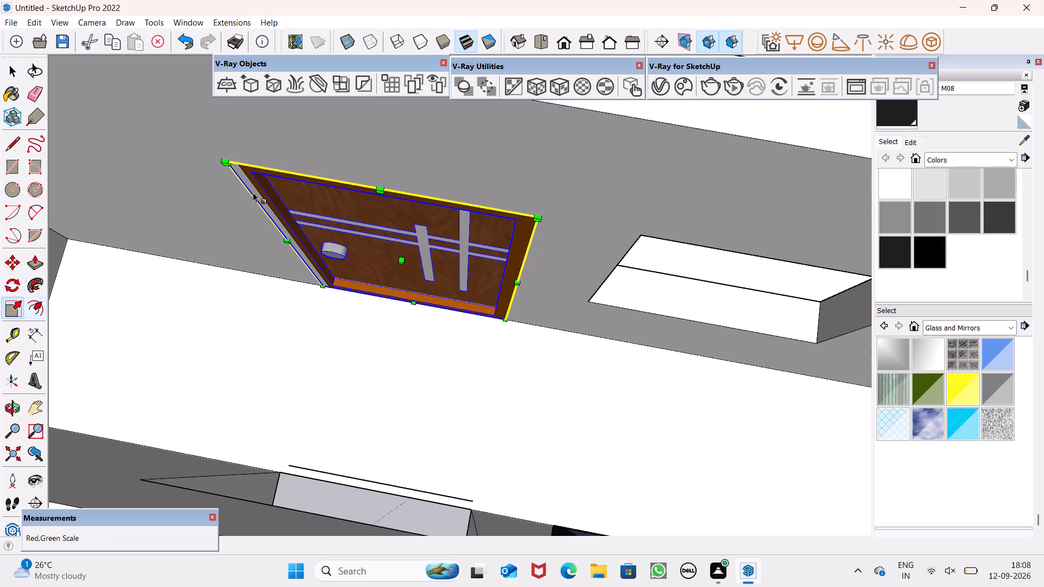
{"action": "left_click_drag", "start_coordinate": [226, 160], "coordinate": [251, 169]}
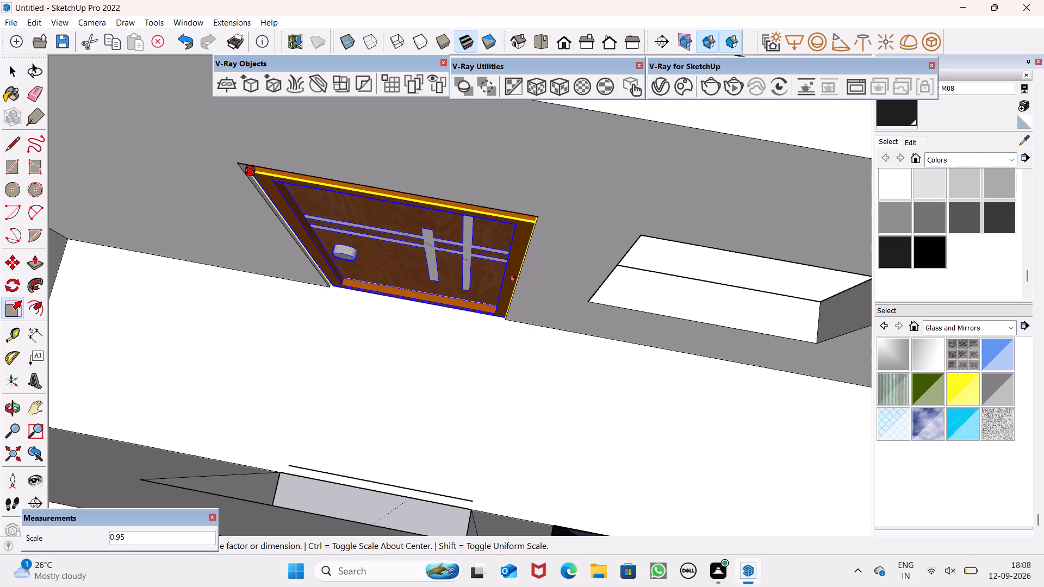
{"action": "left_click_drag", "start_coordinate": [251, 169], "coordinate": [251, 170]}
Stretch the door along the red axis so its knob-side edge reaches the side of the partition opening.
{"action": "middle_click_drag", "start_coordinate": [314, 232], "coordinate": [373, 148]}
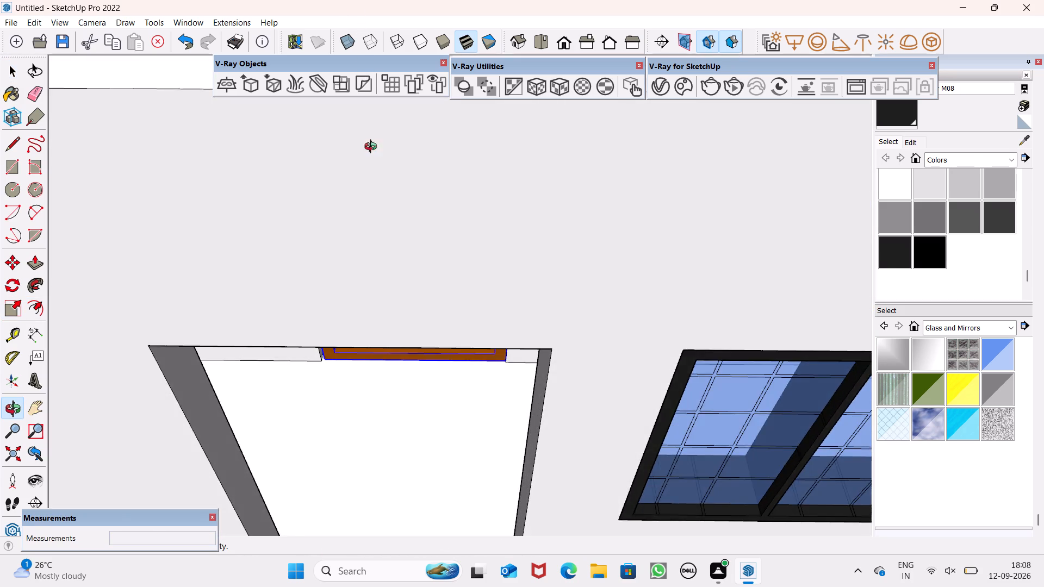
{"action": "middle_click_drag", "start_coordinate": [373, 148], "coordinate": [375, 164]}
{"action": "scroll", "coordinate": [345, 163], "scroll_direction": "up", "scroll_amount": 9}
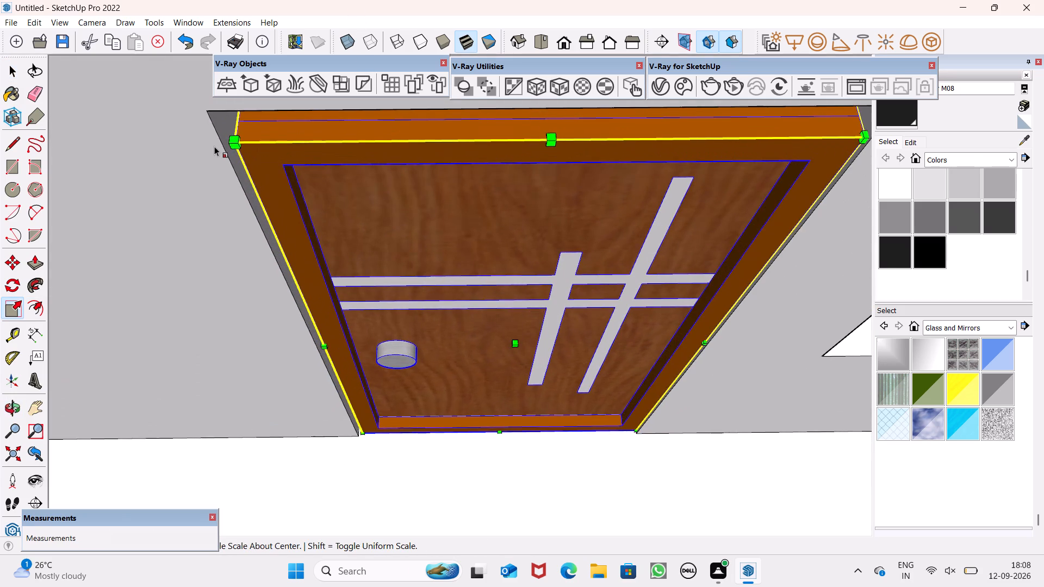
{"action": "scroll", "coordinate": [217, 135], "scroll_direction": "up", "scroll_amount": 2}
{"action": "scroll", "coordinate": [231, 136], "scroll_direction": "down", "scroll_amount": 7}
{"action": "middle_click_drag", "start_coordinate": [477, 128], "coordinate": [471, 40]}
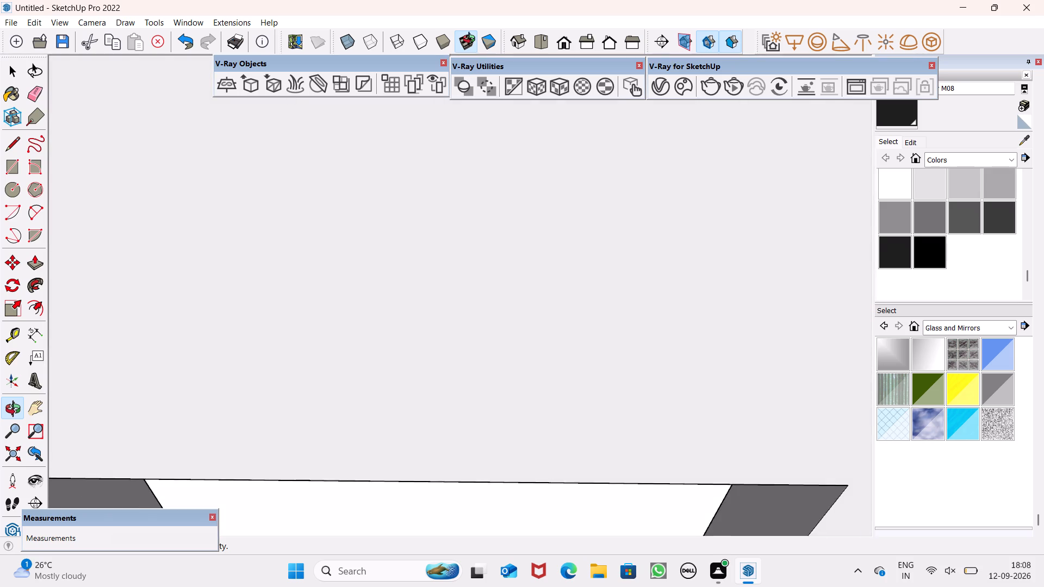
{"action": "middle_click_drag", "start_coordinate": [471, 40], "coordinate": [483, 0]}
{"action": "middle_click_drag", "start_coordinate": [401, 470], "coordinate": [444, 353]}
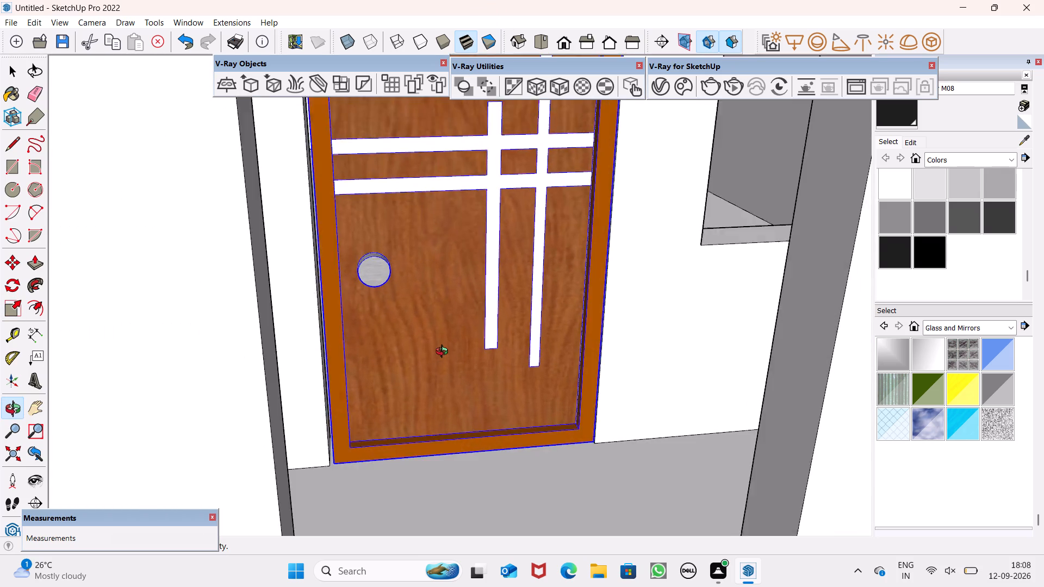
{"action": "middle_click_drag", "start_coordinate": [444, 353], "coordinate": [440, 318]}
{"action": "scroll", "coordinate": [299, 228], "scroll_direction": "up", "scroll_amount": 13}
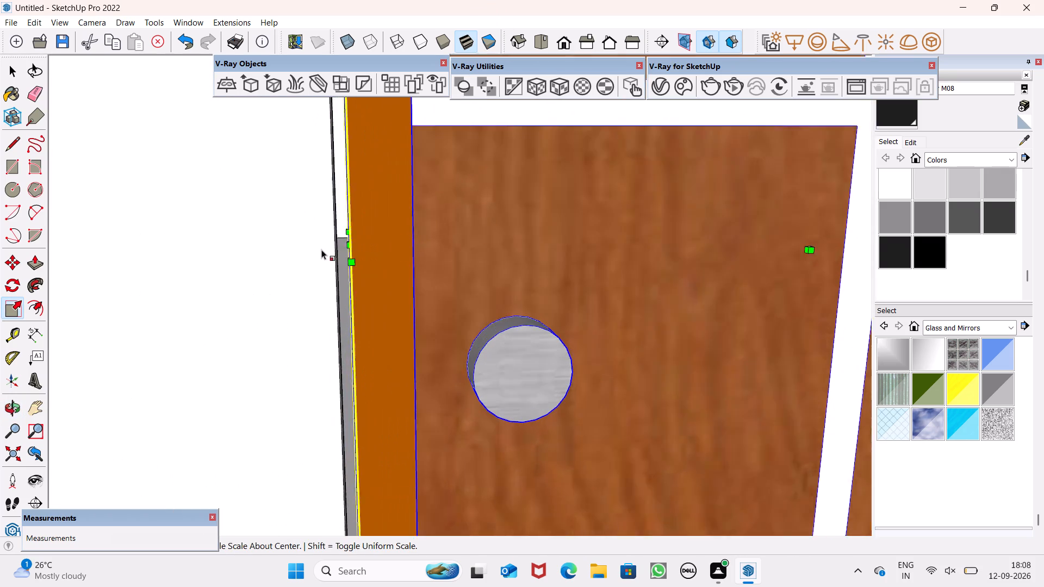
{"action": "scroll", "coordinate": [321, 249], "scroll_direction": "up", "scroll_amount": 10}
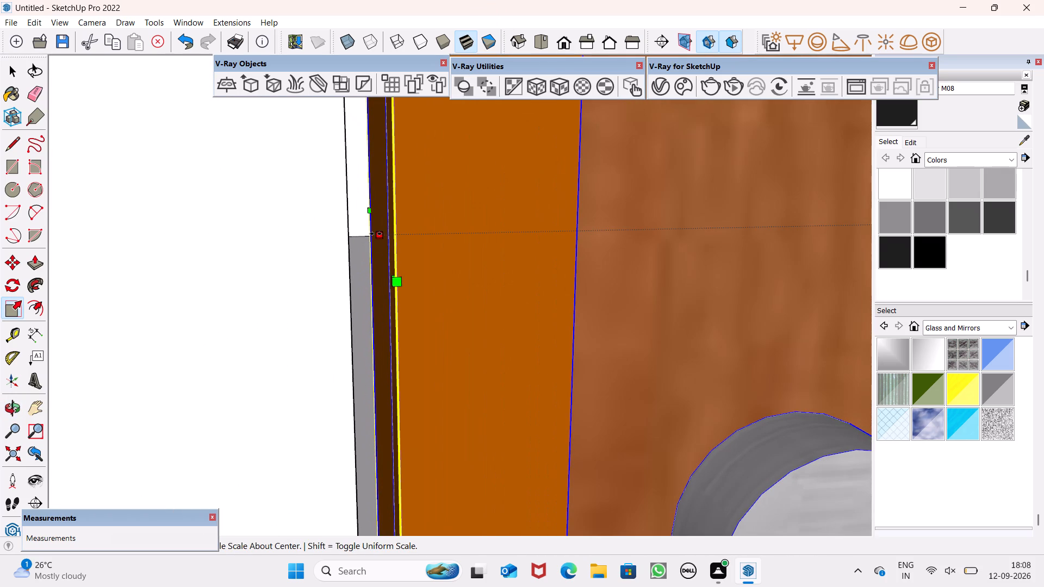
{"action": "left_click_drag", "start_coordinate": [376, 234], "coordinate": [351, 232]}
Examine the rescaled door's side and top edges against the partition opening from several angles.
{"action": "scroll", "coordinate": [434, 269], "scroll_direction": "down", "scroll_amount": 10}
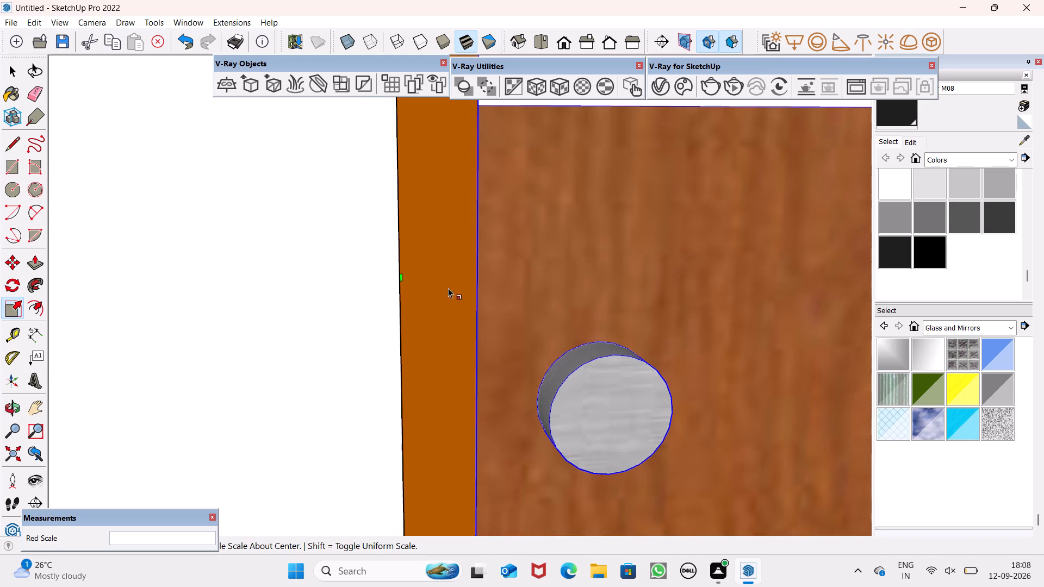
{"action": "scroll", "coordinate": [509, 310], "scroll_direction": "down", "scroll_amount": 8}
{"action": "scroll", "coordinate": [517, 306], "scroll_direction": "down", "scroll_amount": 20}
{"action": "scroll", "coordinate": [517, 306], "scroll_direction": "down", "scroll_amount": 17}
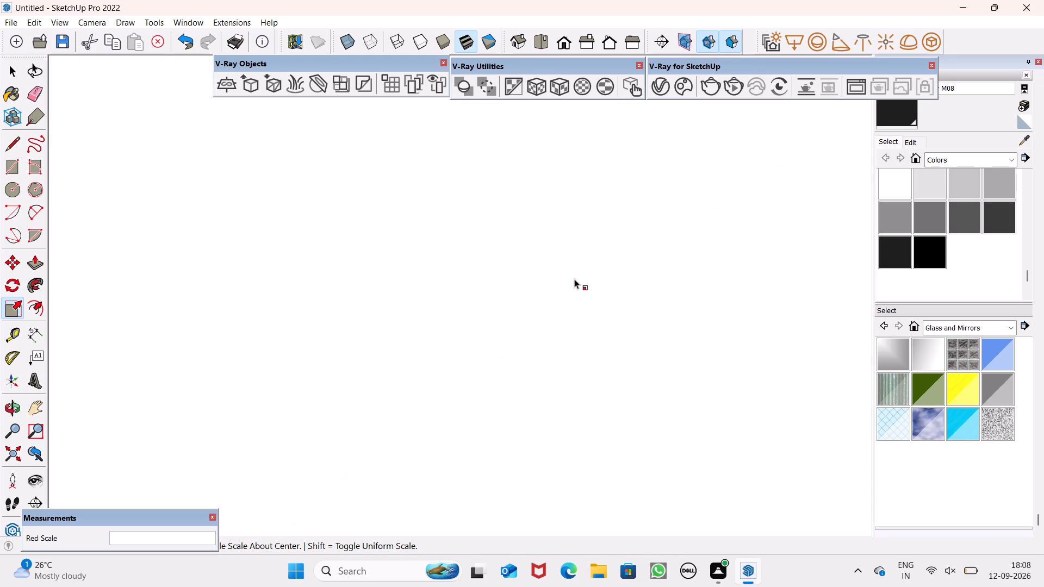
{"action": "scroll", "coordinate": [574, 279], "scroll_direction": "down", "scroll_amount": 20}
{"action": "scroll", "coordinate": [574, 279], "scroll_direction": "down", "scroll_amount": 20}
{"action": "scroll", "coordinate": [574, 279], "scroll_direction": "down", "scroll_amount": 9}
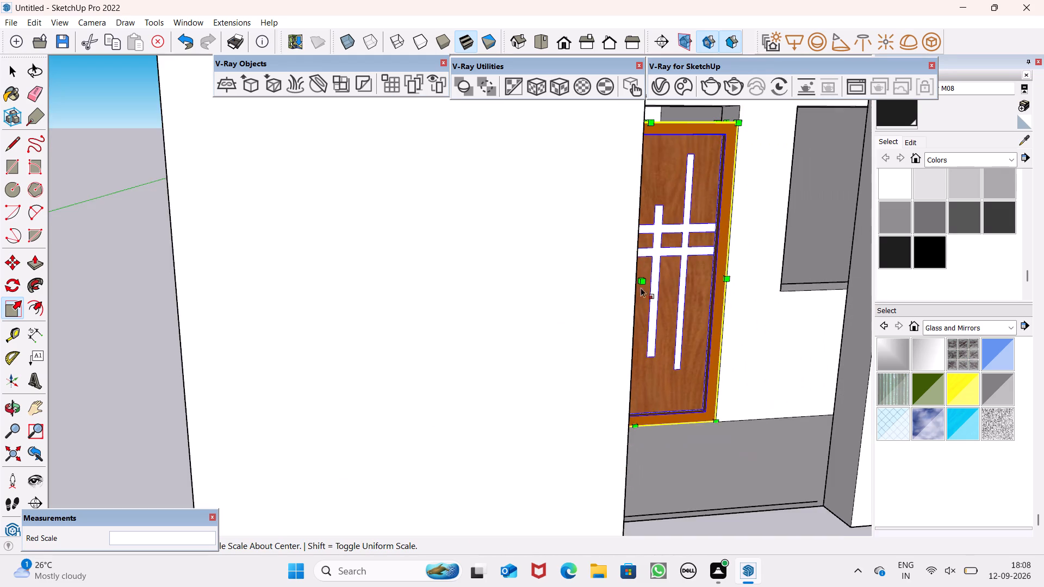
{"action": "middle_click_drag", "start_coordinate": [651, 288], "coordinate": [562, 260]}
{"action": "scroll", "coordinate": [635, 196], "scroll_direction": "up", "scroll_amount": 3}
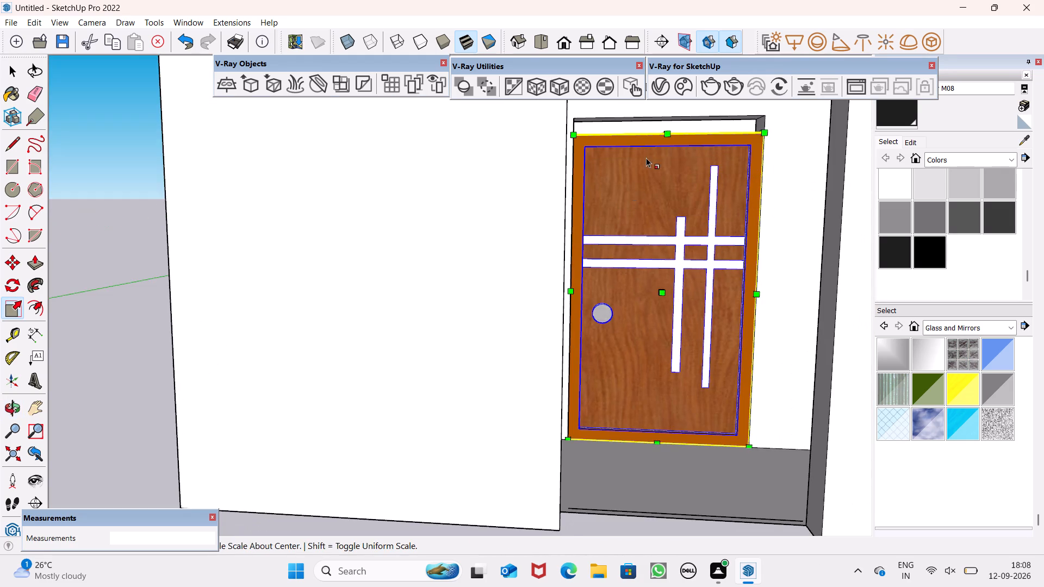
{"action": "scroll", "coordinate": [646, 158], "scroll_direction": "up", "scroll_amount": 3}
{"action": "scroll", "coordinate": [687, 84], "scroll_direction": "up", "scroll_amount": 1}
{"action": "scroll", "coordinate": [681, 100], "scroll_direction": "down", "scroll_amount": 7}
{"action": "middle_click_drag", "start_coordinate": [689, 130], "coordinate": [691, 138]}
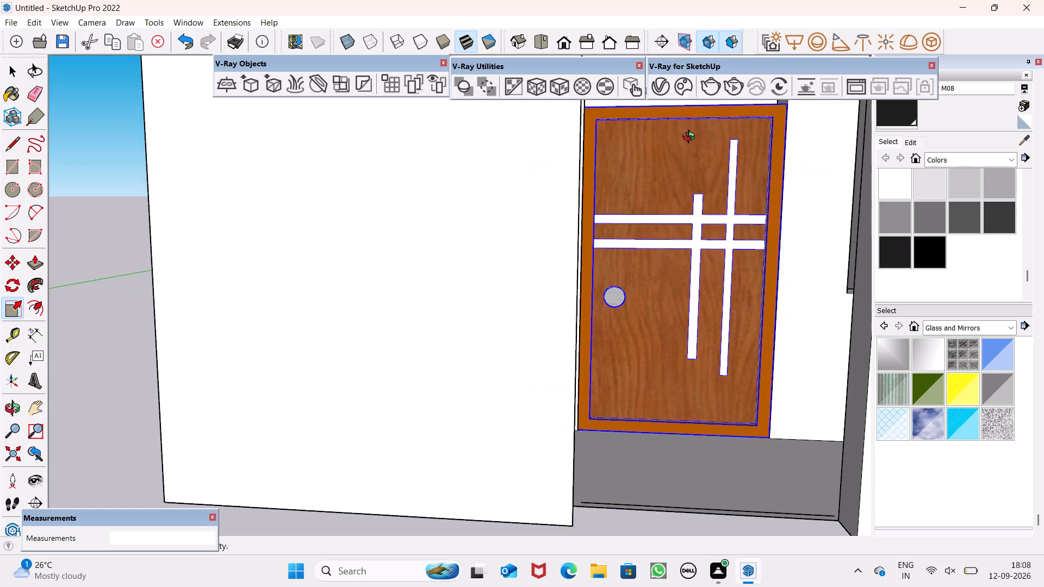
{"action": "middle_click_drag", "start_coordinate": [691, 138], "coordinate": [679, 474]}
{"action": "scroll", "coordinate": [785, 110], "scroll_direction": "up", "scroll_amount": 8}
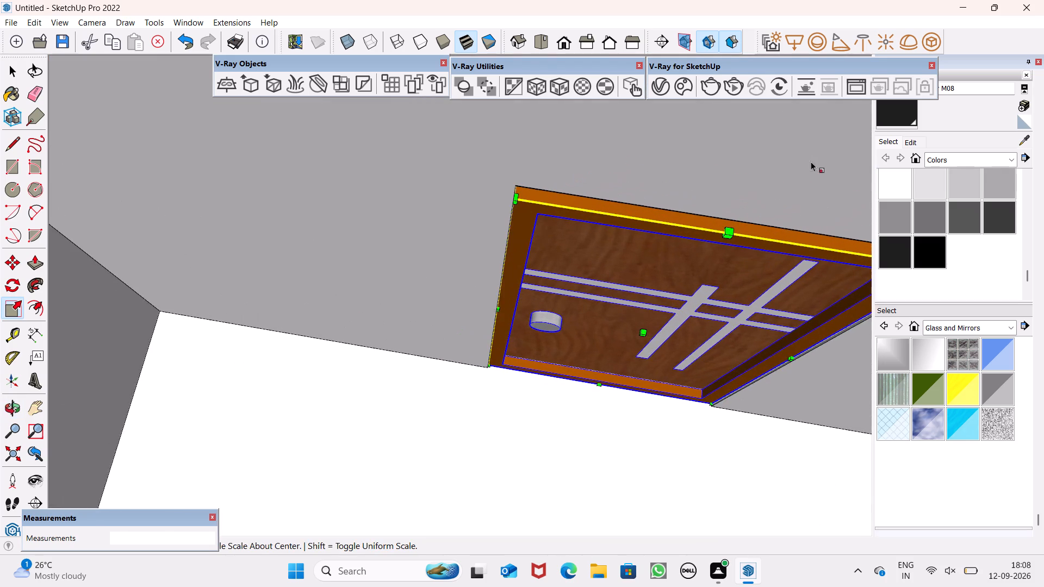
{"action": "scroll", "coordinate": [787, 230], "scroll_direction": "up", "scroll_amount": 10}
{"action": "scroll", "coordinate": [709, 221], "scroll_direction": "down", "scroll_amount": 13}
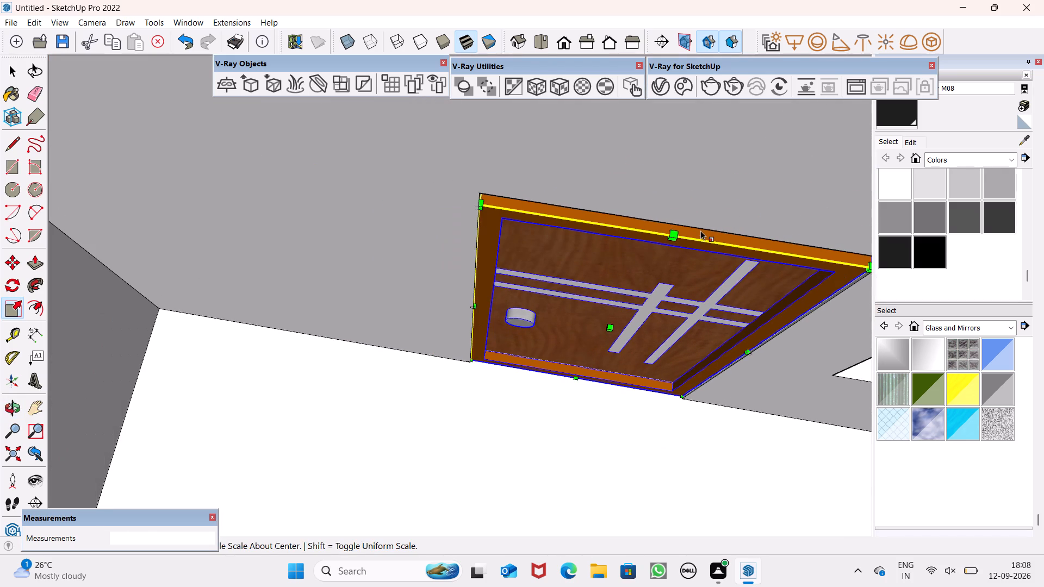
{"action": "middle_click_drag", "start_coordinate": [784, 279], "coordinate": [754, 222]}
{"action": "scroll", "coordinate": [831, 260], "scroll_direction": "up", "scroll_amount": 5}
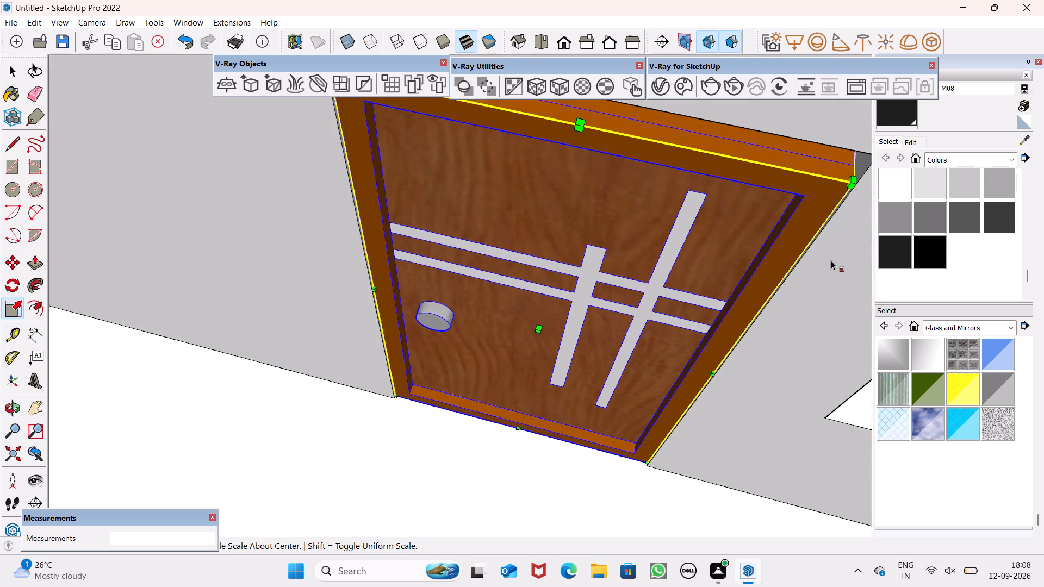
{"action": "scroll", "coordinate": [831, 260], "scroll_direction": "up", "scroll_amount": 3}
{"action": "middle_click_drag", "start_coordinate": [829, 271], "coordinate": [673, 334]}
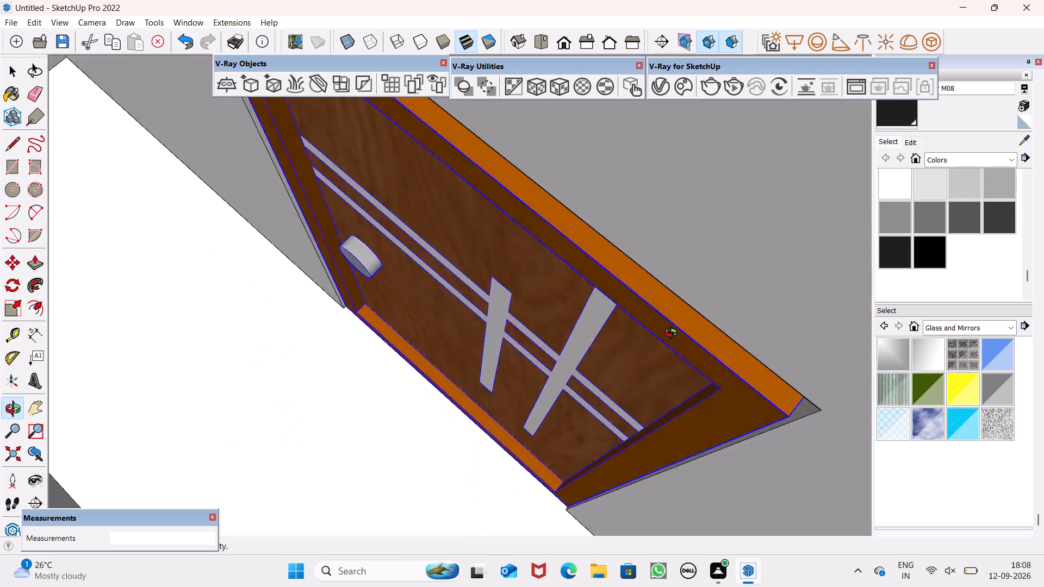
{"action": "middle_click_drag", "start_coordinate": [673, 334], "coordinate": [691, 252]}
{"action": "scroll", "coordinate": [644, 201], "scroll_direction": "down", "scroll_amount": 9}
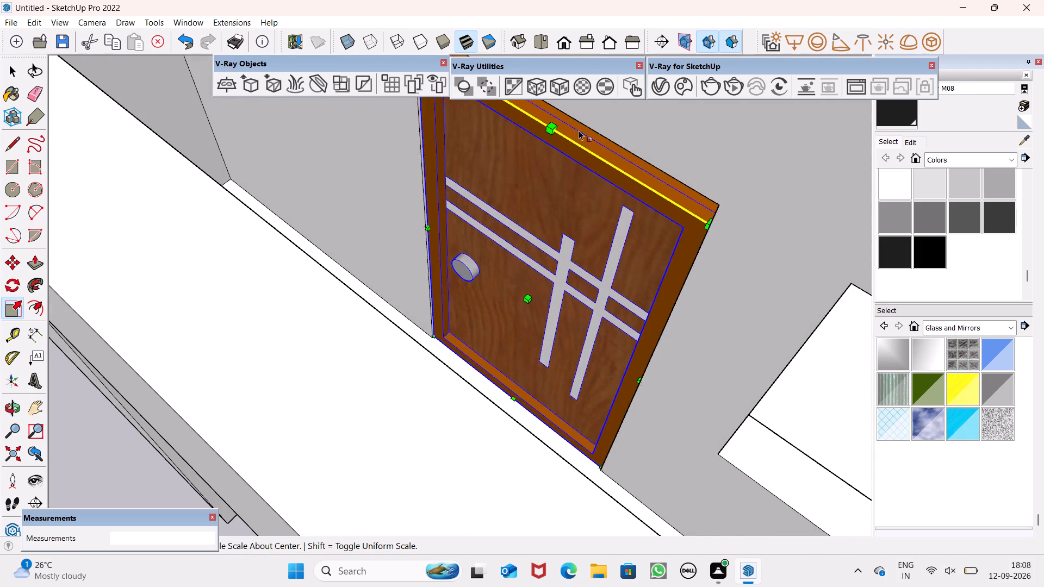
{"action": "scroll", "coordinate": [579, 126], "scroll_direction": "up", "scroll_amount": 17}
{"action": "middle_click_drag", "start_coordinate": [557, 171], "coordinate": [637, 101]}
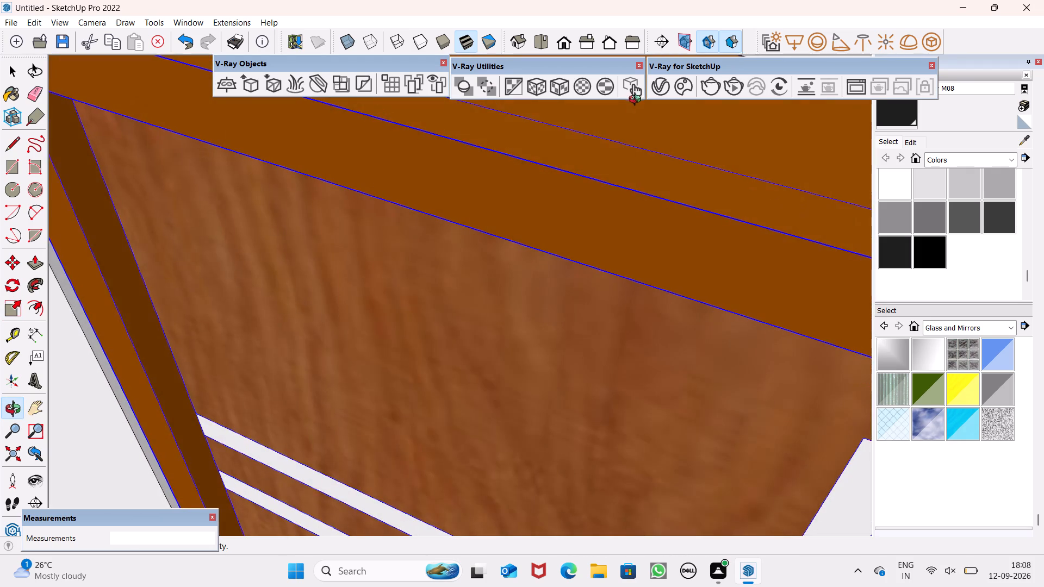
{"action": "middle_click_drag", "start_coordinate": [637, 101], "coordinate": [639, 102]}
{"action": "scroll", "coordinate": [608, 193], "scroll_direction": "down", "scroll_amount": 9}
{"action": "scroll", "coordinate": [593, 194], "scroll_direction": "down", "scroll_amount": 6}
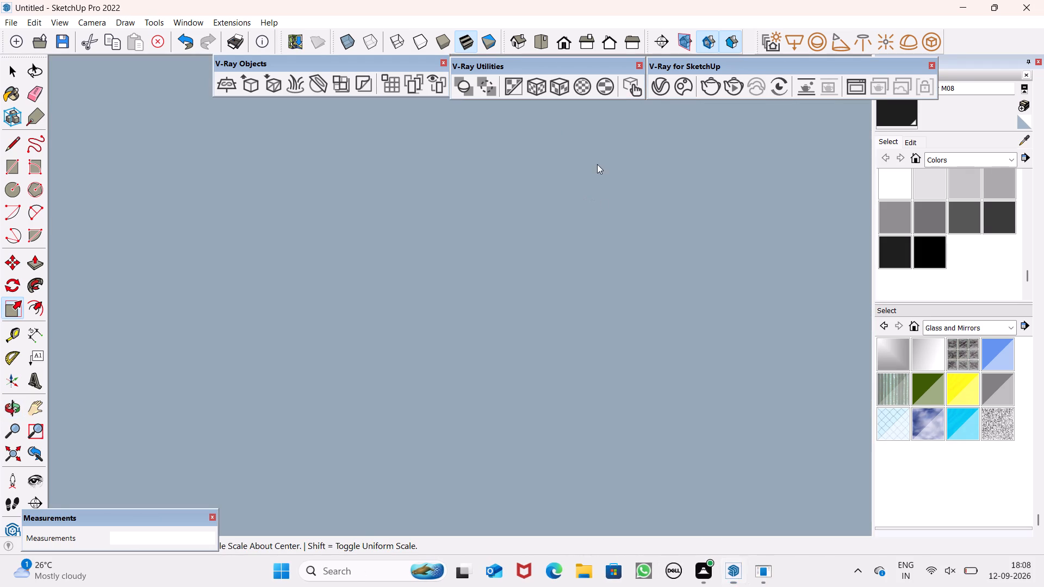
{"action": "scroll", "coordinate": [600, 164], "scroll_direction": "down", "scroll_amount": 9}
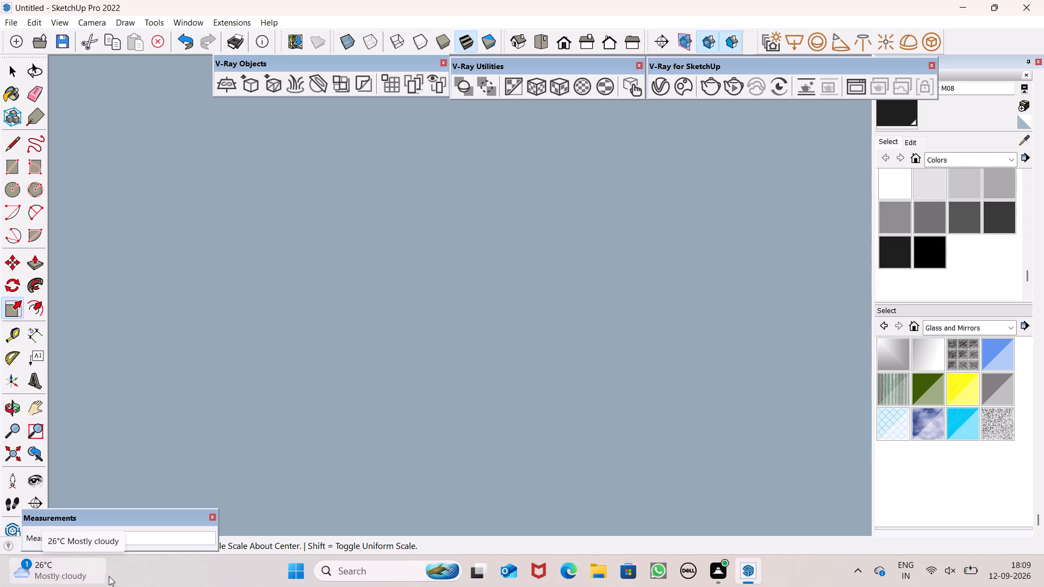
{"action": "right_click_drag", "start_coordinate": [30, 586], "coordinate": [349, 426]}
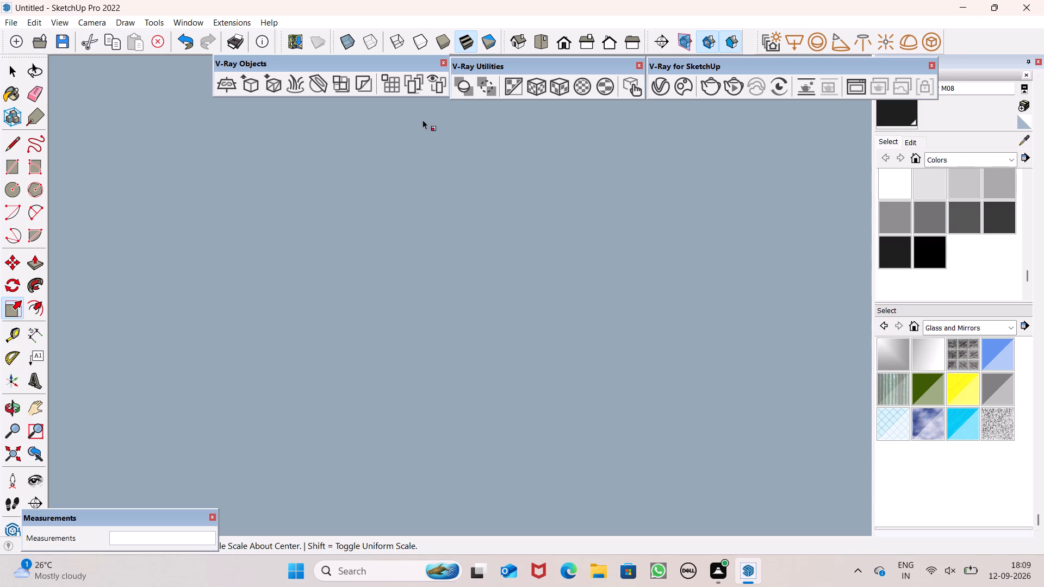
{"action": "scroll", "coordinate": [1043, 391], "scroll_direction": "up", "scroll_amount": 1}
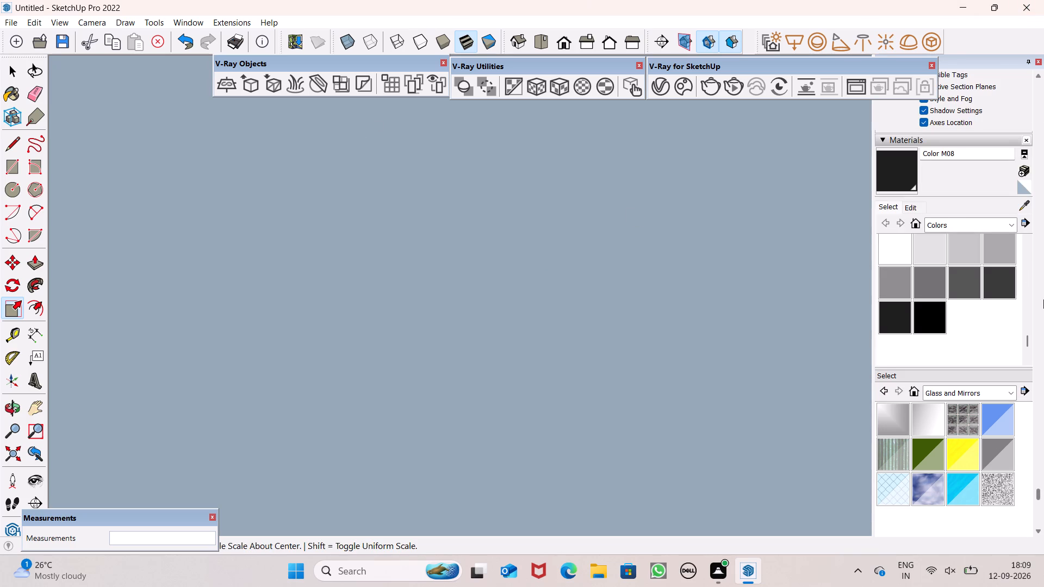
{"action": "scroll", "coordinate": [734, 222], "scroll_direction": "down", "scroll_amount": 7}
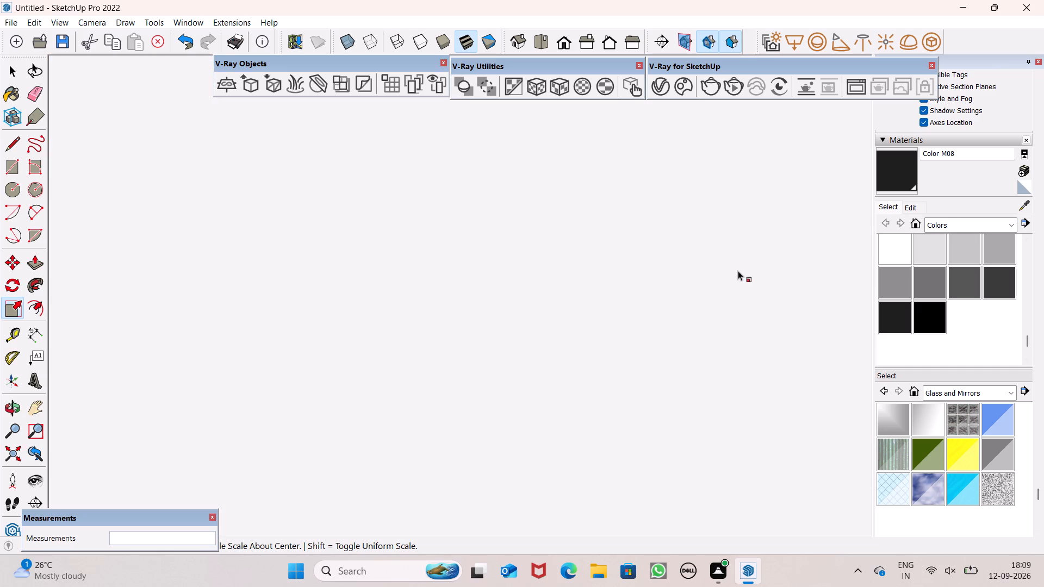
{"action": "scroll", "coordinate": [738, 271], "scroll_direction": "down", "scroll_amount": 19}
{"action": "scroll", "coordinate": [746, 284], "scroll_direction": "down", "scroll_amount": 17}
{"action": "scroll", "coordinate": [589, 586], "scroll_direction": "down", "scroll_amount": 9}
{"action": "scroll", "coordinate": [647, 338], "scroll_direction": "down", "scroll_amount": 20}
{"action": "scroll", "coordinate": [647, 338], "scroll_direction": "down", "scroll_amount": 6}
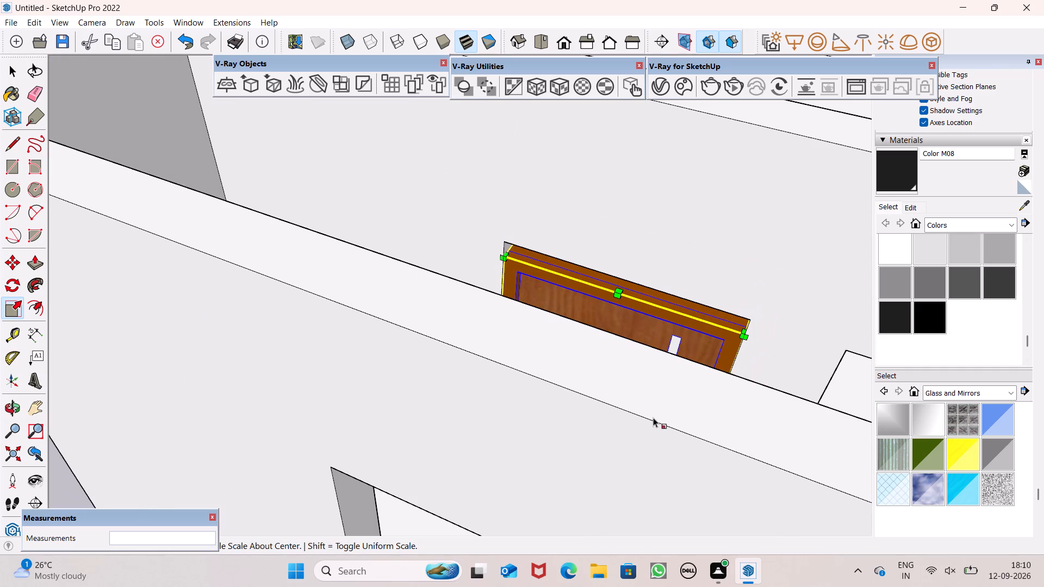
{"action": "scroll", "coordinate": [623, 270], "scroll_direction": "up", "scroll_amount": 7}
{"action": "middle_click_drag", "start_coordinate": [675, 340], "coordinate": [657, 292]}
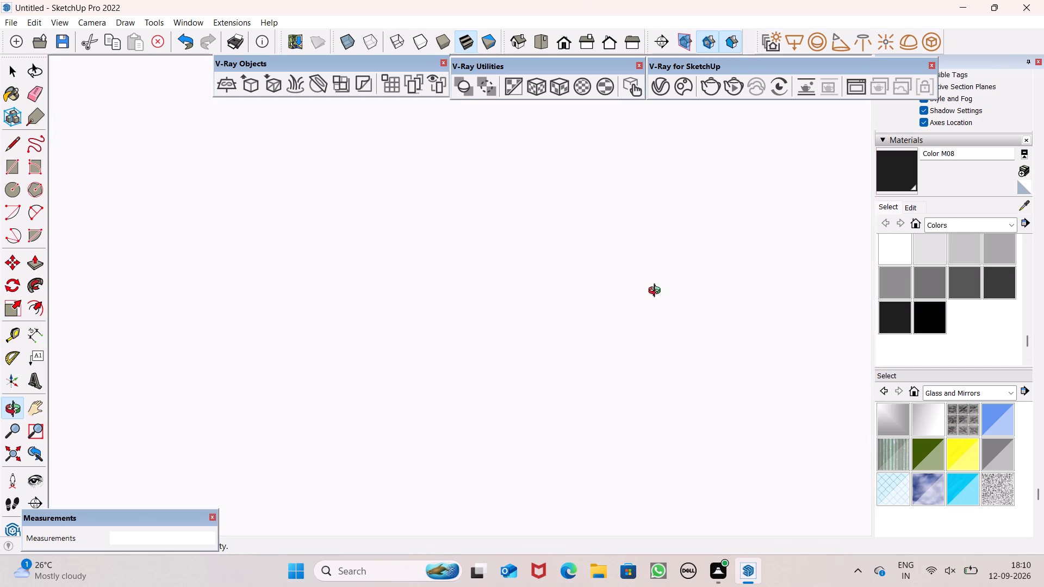
Stretch the door along the blue axis by about 1.05 to the top of the partition opening.
{"action": "middle_click_drag", "start_coordinate": [657, 292], "coordinate": [652, 329]}
{"action": "scroll", "coordinate": [669, 386], "scroll_direction": "up", "scroll_amount": 9}
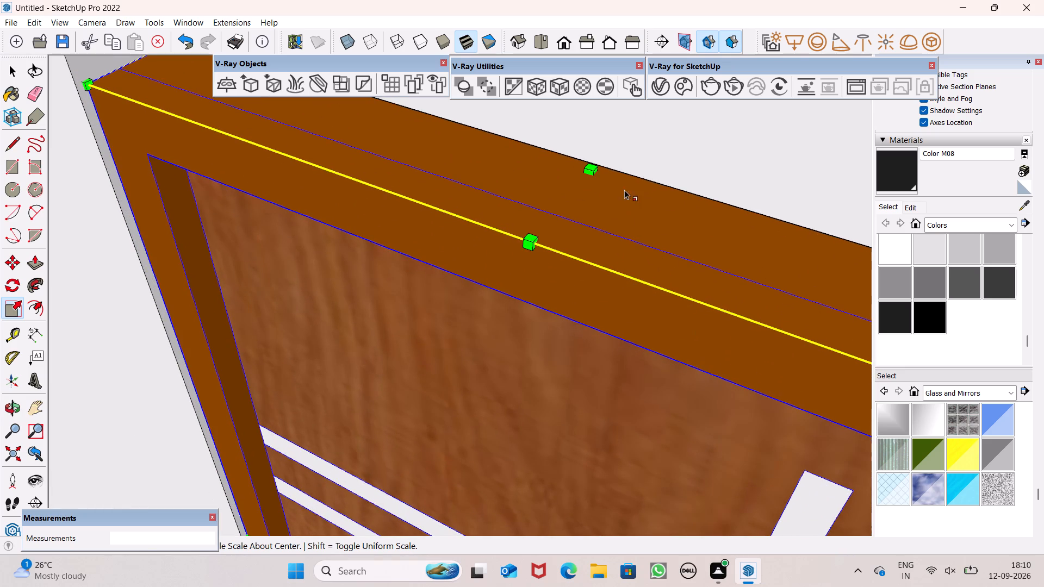
{"action": "scroll", "coordinate": [588, 161], "scroll_direction": "up", "scroll_amount": 8}
{"action": "left_click_drag", "start_coordinate": [593, 180], "coordinate": [598, 167]}
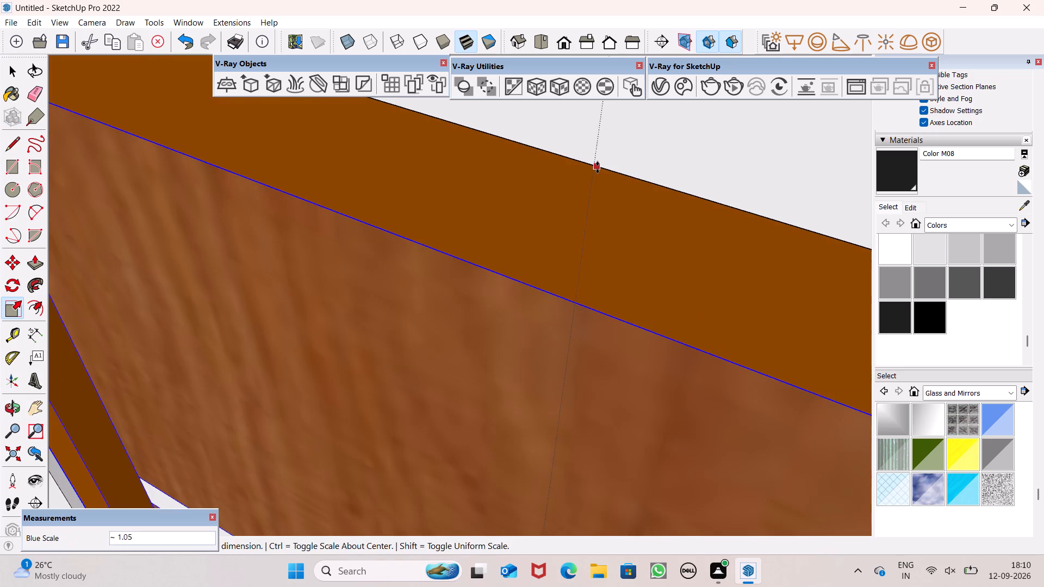
{"action": "left_click_drag", "start_coordinate": [598, 167], "coordinate": [598, 164]}
Examine the stretched door's top edge against the partition opening from the front, from behind and from below.
{"action": "scroll", "coordinate": [594, 196], "scroll_direction": "down", "scroll_amount": 11}
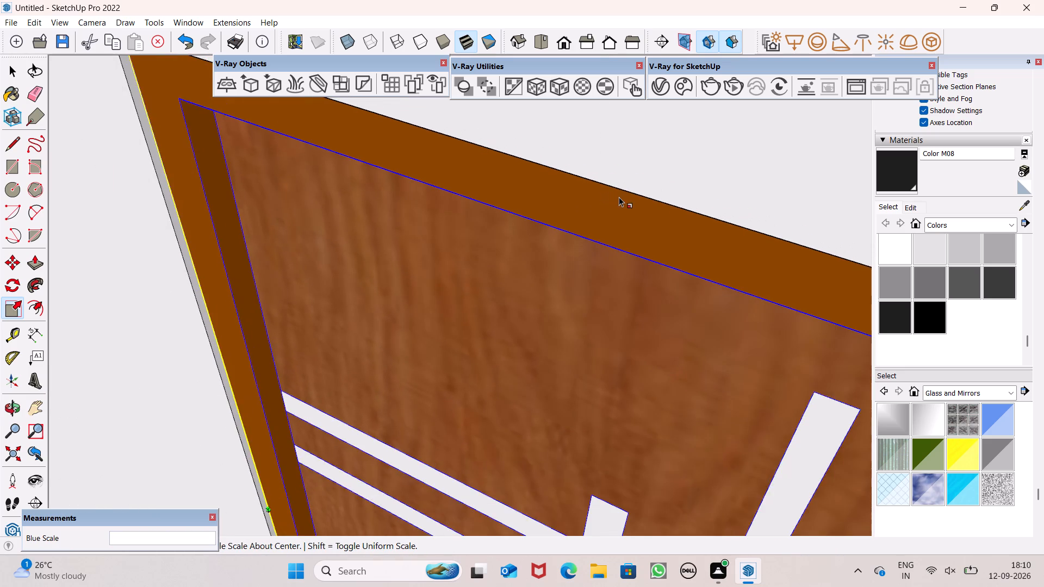
{"action": "scroll", "coordinate": [620, 197], "scroll_direction": "down", "scroll_amount": 17}
{"action": "scroll", "coordinate": [662, 221], "scroll_direction": "down", "scroll_amount": 20}
{"action": "scroll", "coordinate": [662, 221], "scroll_direction": "down", "scroll_amount": 2}
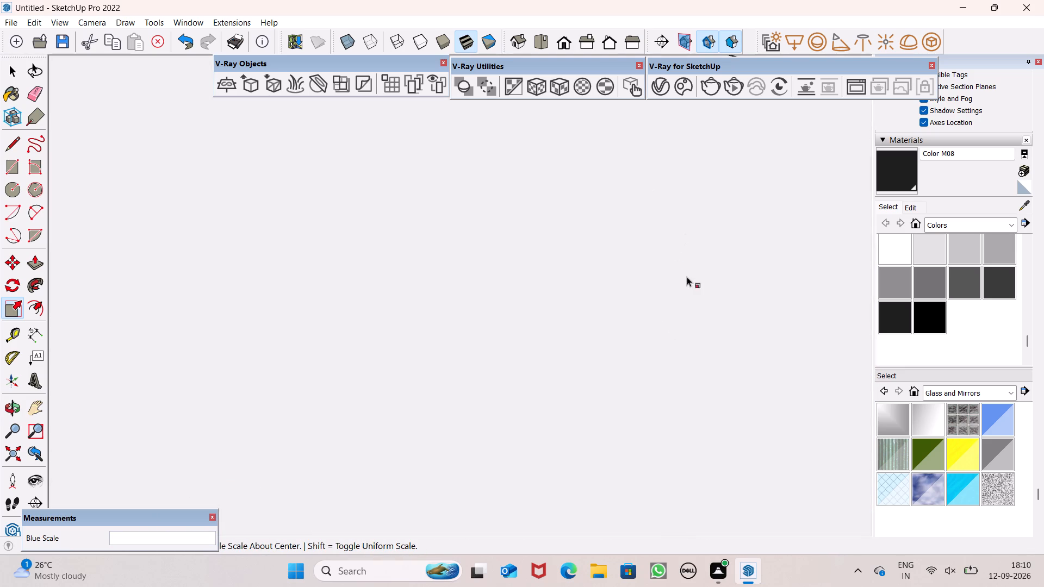
{"action": "scroll", "coordinate": [687, 277], "scroll_direction": "down", "scroll_amount": 20}
{"action": "scroll", "coordinate": [687, 277], "scroll_direction": "down", "scroll_amount": 20}
{"action": "scroll", "coordinate": [687, 277], "scroll_direction": "down", "scroll_amount": 11}
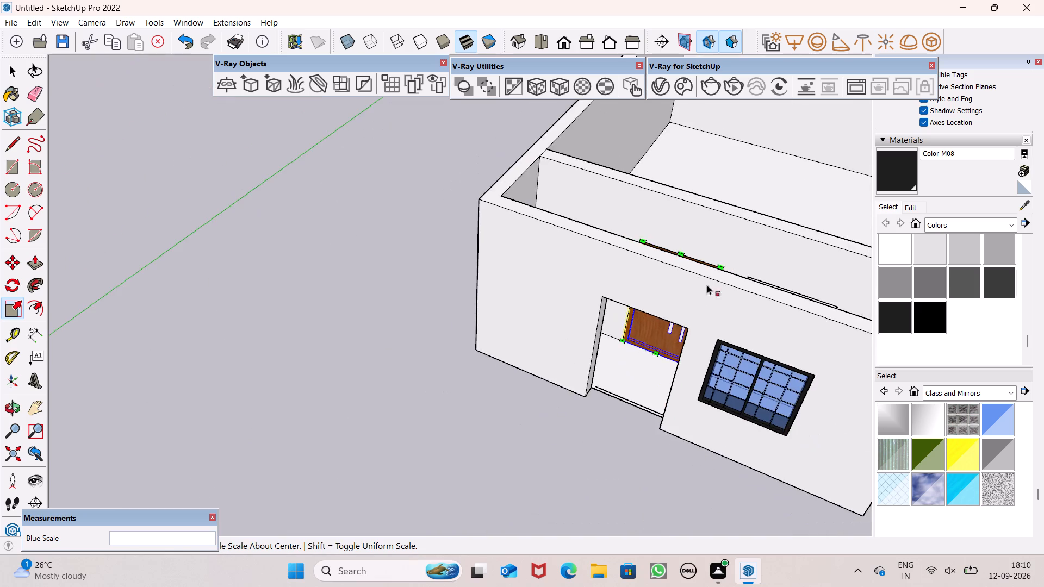
{"action": "middle_click_drag", "start_coordinate": [707, 285], "coordinate": [143, 274]}
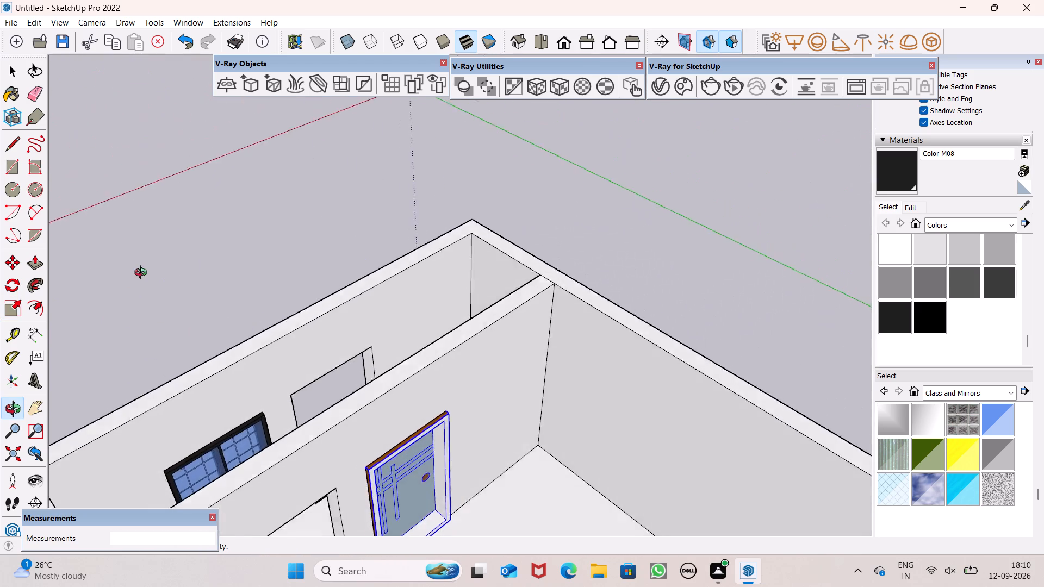
{"action": "middle_click_drag", "start_coordinate": [143, 274], "coordinate": [164, 198]}
{"action": "scroll", "coordinate": [217, 222], "scroll_direction": "up", "scroll_amount": 1}
{"action": "scroll", "coordinate": [477, 384], "scroll_direction": "up", "scroll_amount": 8}
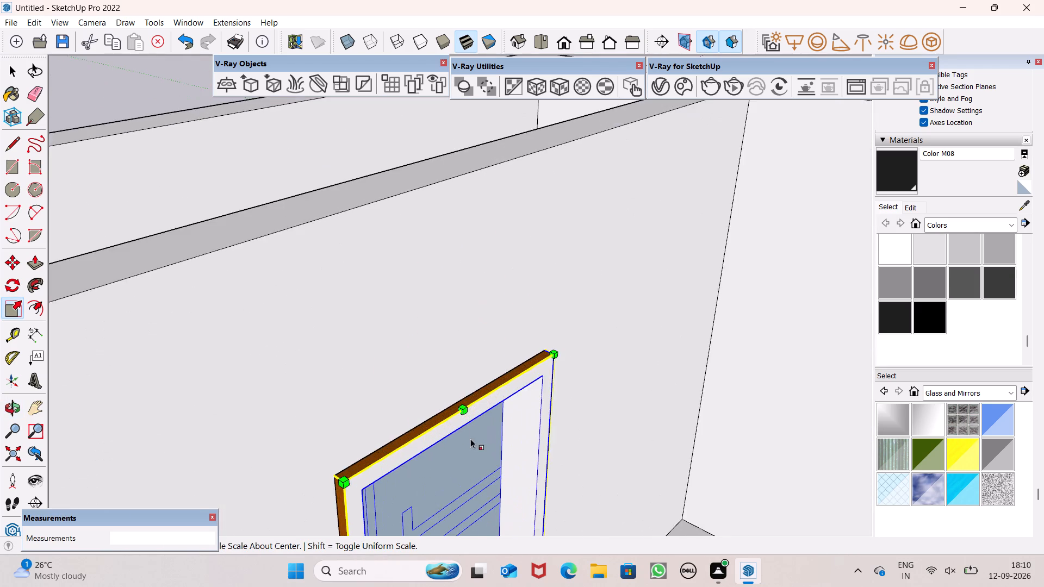
{"action": "scroll", "coordinate": [470, 439], "scroll_direction": "up", "scroll_amount": 9}
{"action": "scroll", "coordinate": [445, 353], "scroll_direction": "up", "scroll_amount": 9}
{"action": "middle_click_drag", "start_coordinate": [454, 358], "coordinate": [435, 333]}
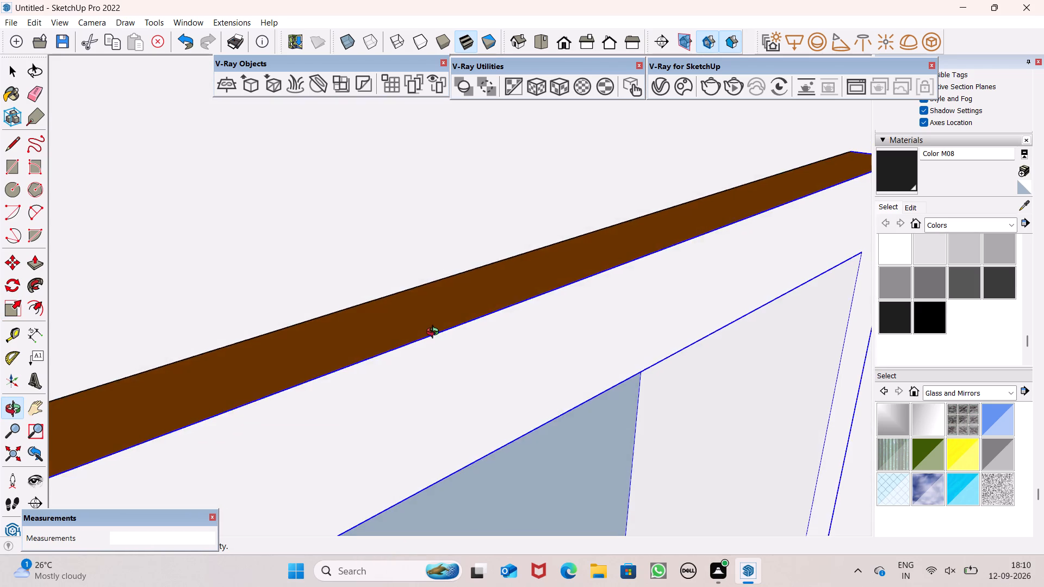
{"action": "middle_click_drag", "start_coordinate": [435, 333], "coordinate": [755, 265]}
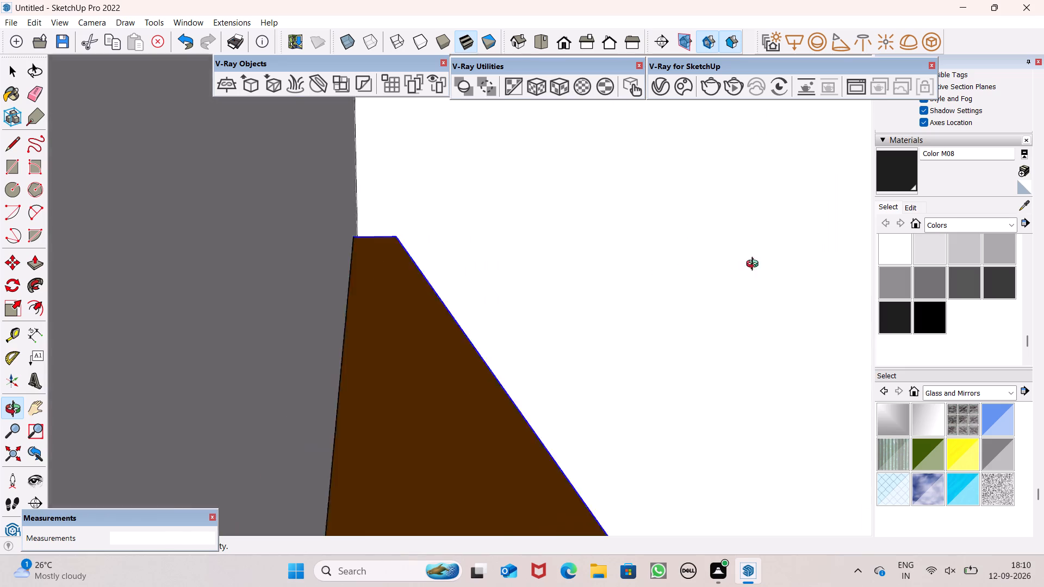
{"action": "middle_click_drag", "start_coordinate": [755, 265], "coordinate": [880, 228]}
{"action": "scroll", "coordinate": [624, 219], "scroll_direction": "down", "scroll_amount": 8}
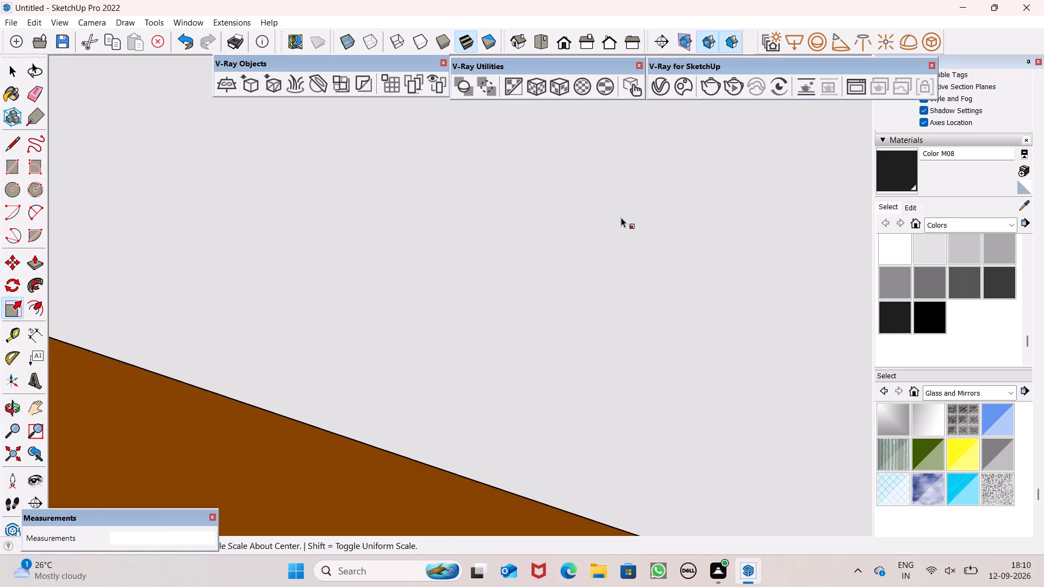
{"action": "scroll", "coordinate": [621, 217], "scroll_direction": "down", "scroll_amount": 15}
{"action": "scroll", "coordinate": [620, 234], "scroll_direction": "down", "scroll_amount": 7}
{"action": "middle_click_drag", "start_coordinate": [499, 285], "coordinate": [605, 353]}
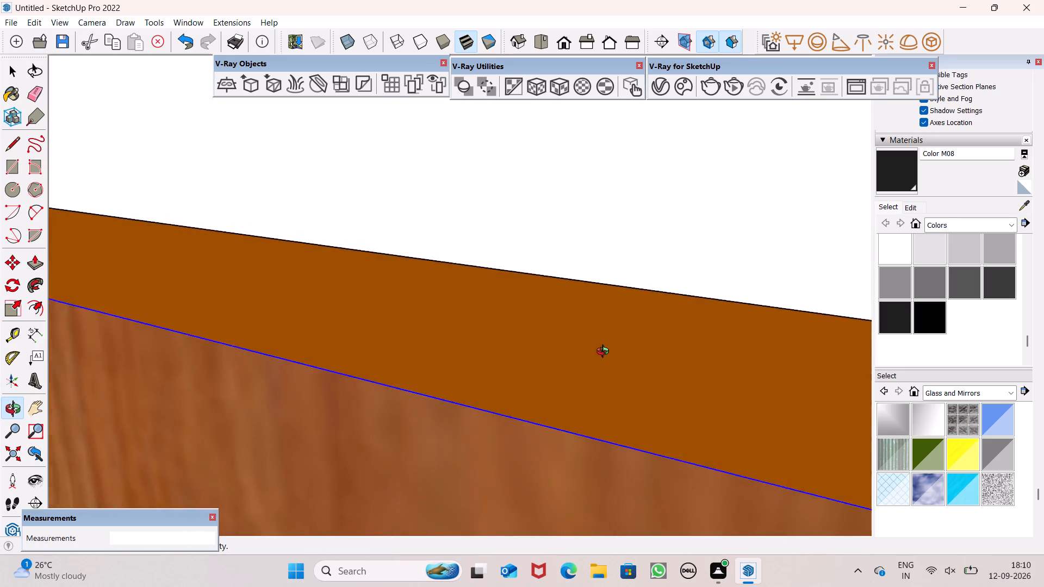
{"action": "middle_click_drag", "start_coordinate": [605, 353], "coordinate": [635, 264]}
{"action": "middle_click_drag", "start_coordinate": [255, 317], "coordinate": [445, 165]}
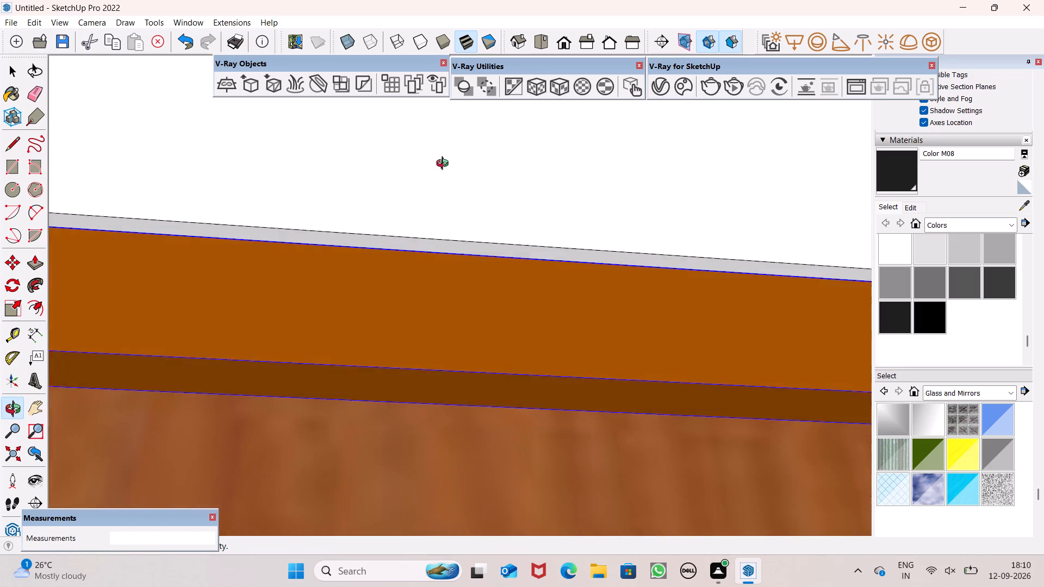
{"action": "middle_click_drag", "start_coordinate": [445, 165], "coordinate": [9, 424]}
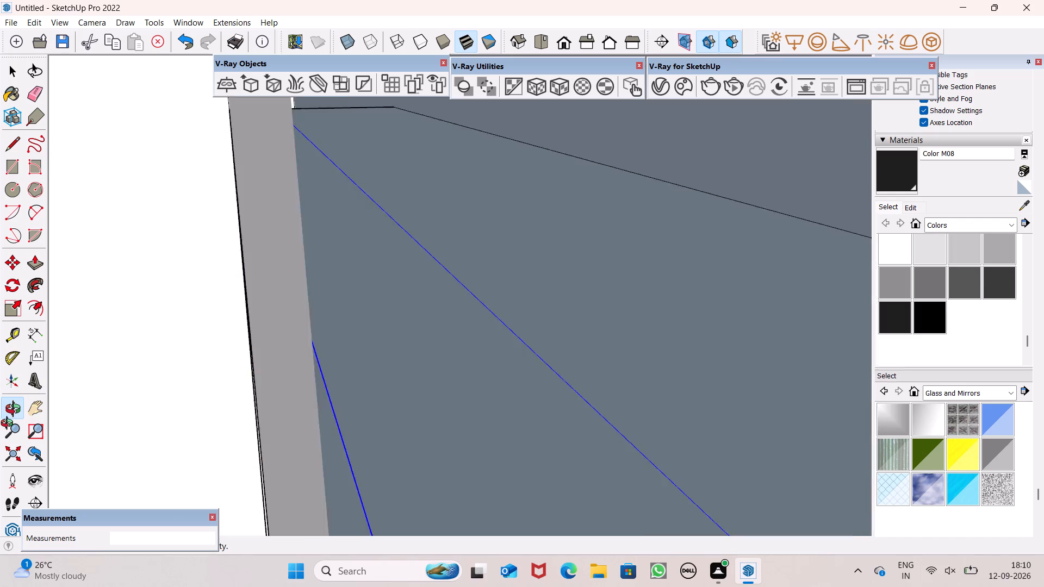
{"action": "middle_click_drag", "start_coordinate": [9, 424], "coordinate": [0, 409]}
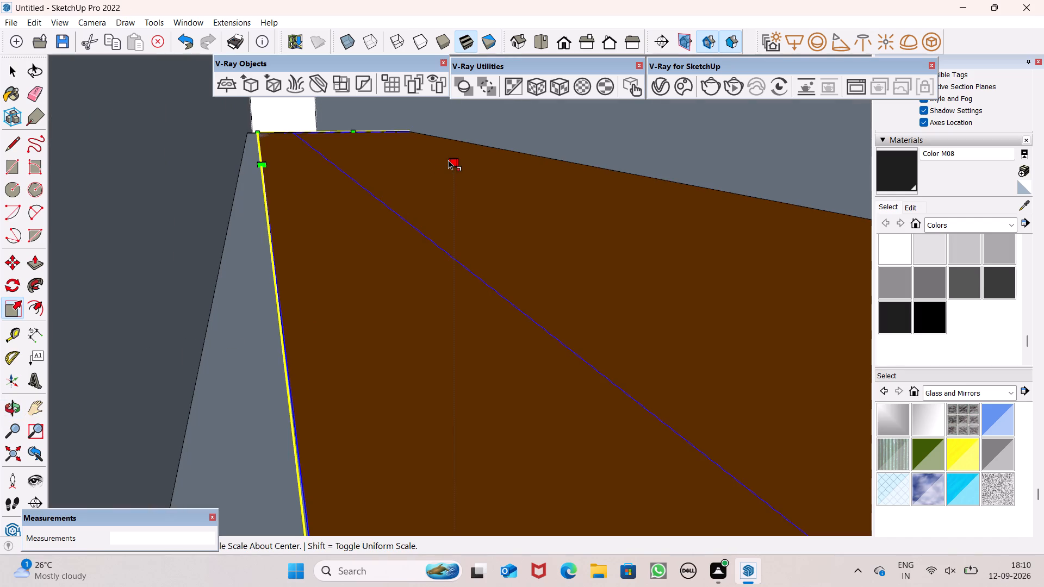
Fine-tune the door's height along the blue axis at its top edge against the head of the partition opening.
{"action": "left_click_drag", "start_coordinate": [452, 159], "coordinate": [456, 173]}
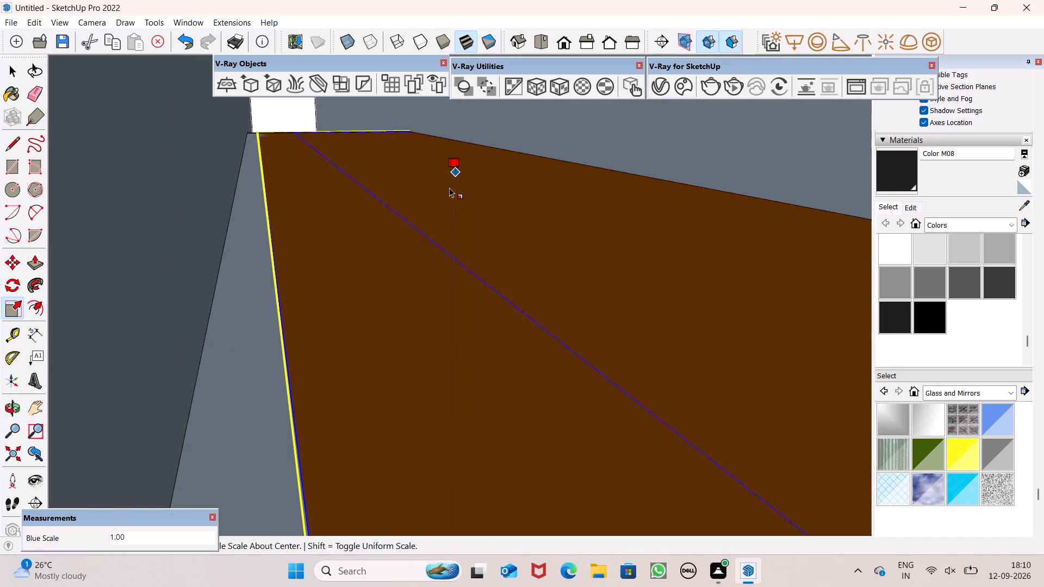
{"action": "scroll", "coordinate": [459, 167], "scroll_direction": "up", "scroll_amount": 4}
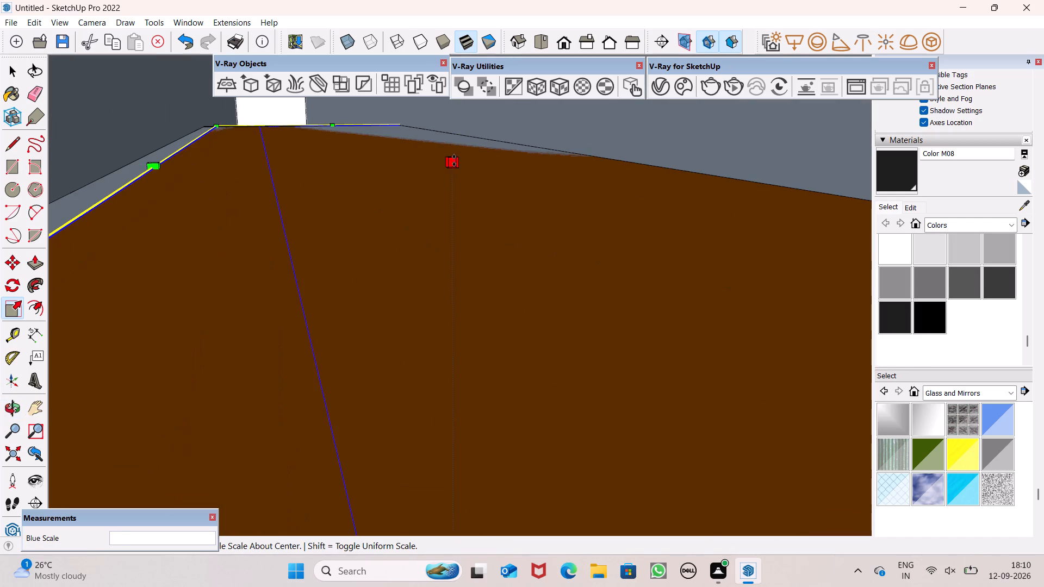
{"action": "left_click_drag", "start_coordinate": [454, 160], "coordinate": [455, 188]}
{"action": "left_click_drag", "start_coordinate": [444, 151], "coordinate": [452, 191]}
{"action": "left_click_drag", "start_coordinate": [453, 158], "coordinate": [456, 129]}
{"action": "scroll", "coordinate": [458, 160], "scroll_direction": "down", "scroll_amount": 18}
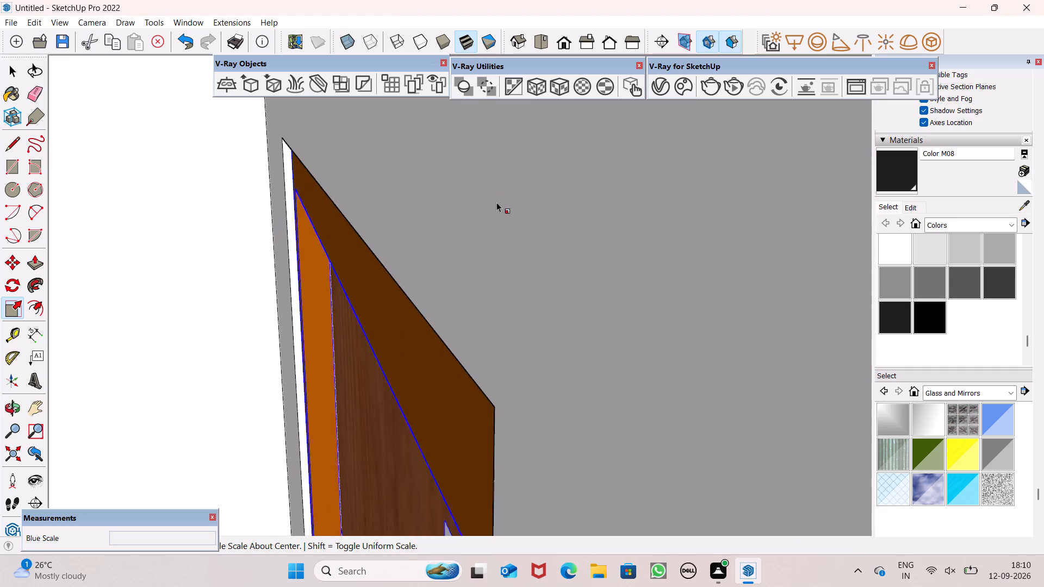
Examine the door's top edge and corner up close, and its overall fit through the front doorway.
{"action": "middle_click_drag", "start_coordinate": [478, 240], "coordinate": [789, 62]}
{"action": "scroll", "coordinate": [364, 301], "scroll_direction": "up", "scroll_amount": 4}
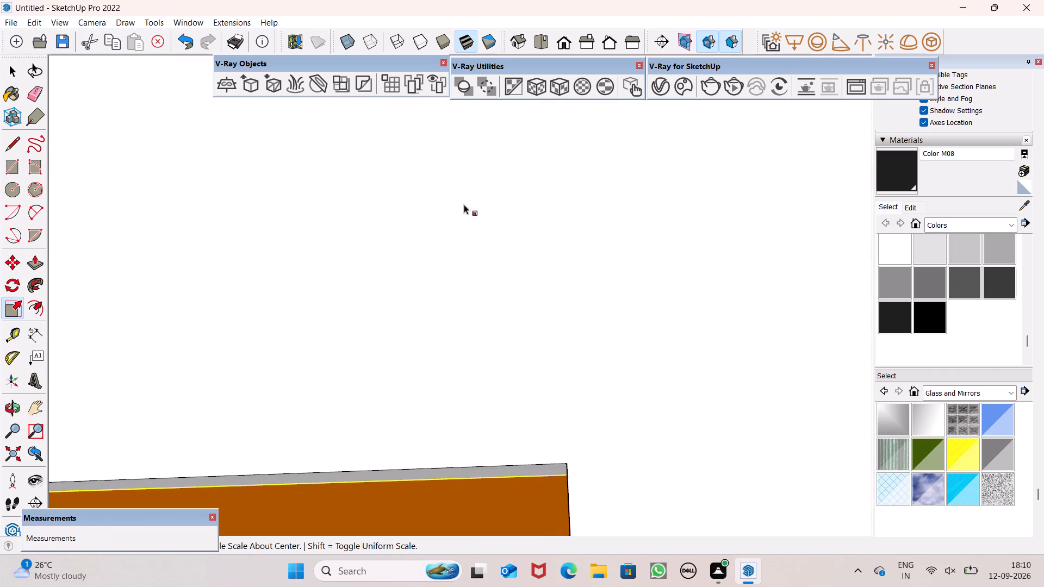
{"action": "scroll", "coordinate": [464, 204], "scroll_direction": "down", "scroll_amount": 18}
{"action": "scroll", "coordinate": [531, 223], "scroll_direction": "down", "scroll_amount": 9}
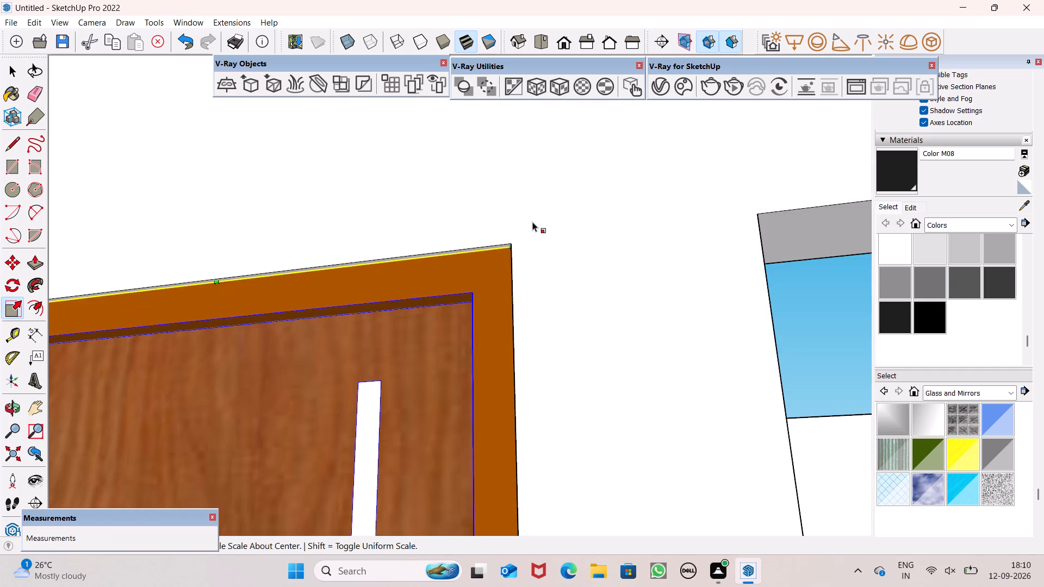
{"action": "scroll", "coordinate": [586, 246], "scroll_direction": "up", "scroll_amount": 14}
{"action": "scroll", "coordinate": [571, 213], "scroll_direction": "down", "scroll_amount": 19}
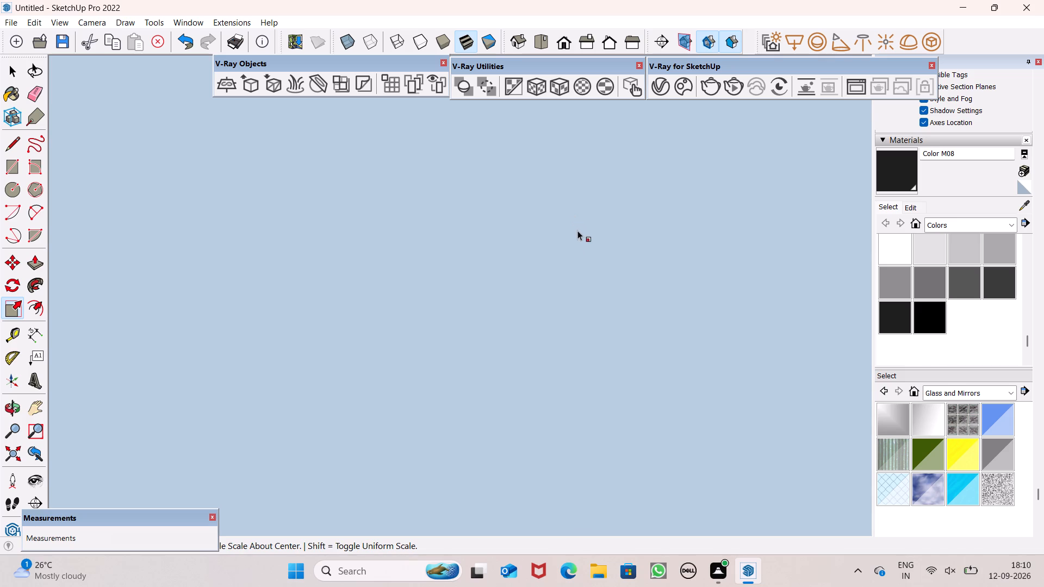
{"action": "scroll", "coordinate": [577, 230], "scroll_direction": "down", "scroll_amount": 20}
{"action": "scroll", "coordinate": [577, 230], "scroll_direction": "down", "scroll_amount": 20}
{"action": "scroll", "coordinate": [577, 230], "scroll_direction": "down", "scroll_amount": 19}
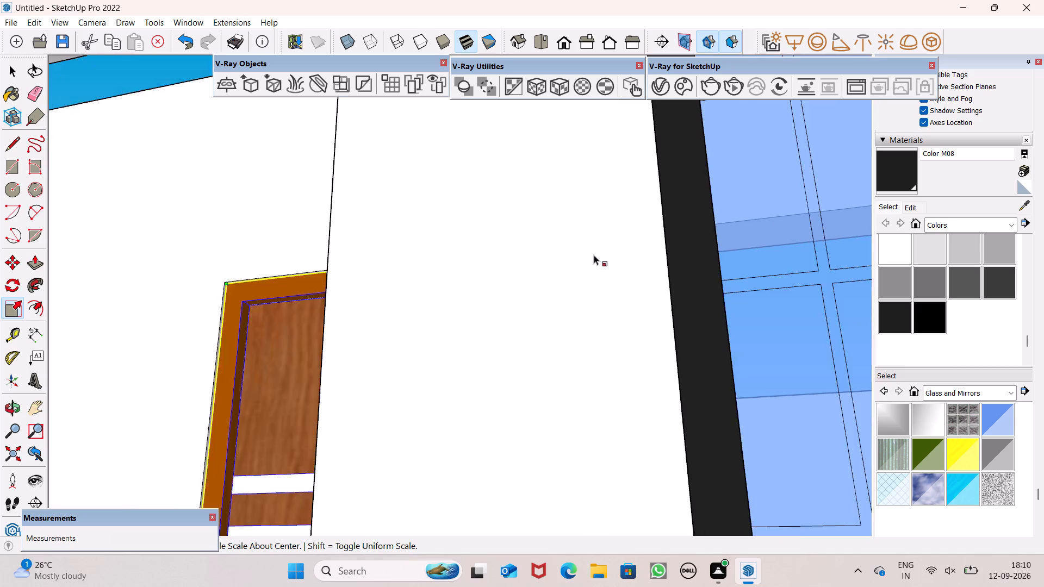
{"action": "scroll", "coordinate": [594, 255], "scroll_direction": "down", "scroll_amount": 19}
{"action": "middle_click_drag", "start_coordinate": [611, 286], "coordinate": [575, 410]}
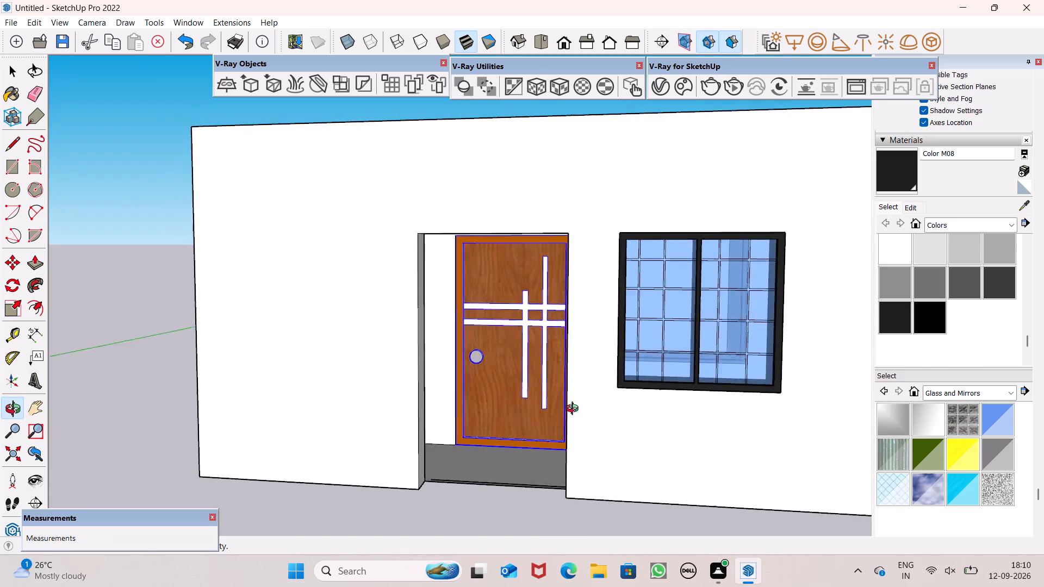
{"action": "middle_click_drag", "start_coordinate": [575, 410], "coordinate": [545, 457]}
Finish scaling the door and clear the selection.
{"action": "key", "text": "space"}
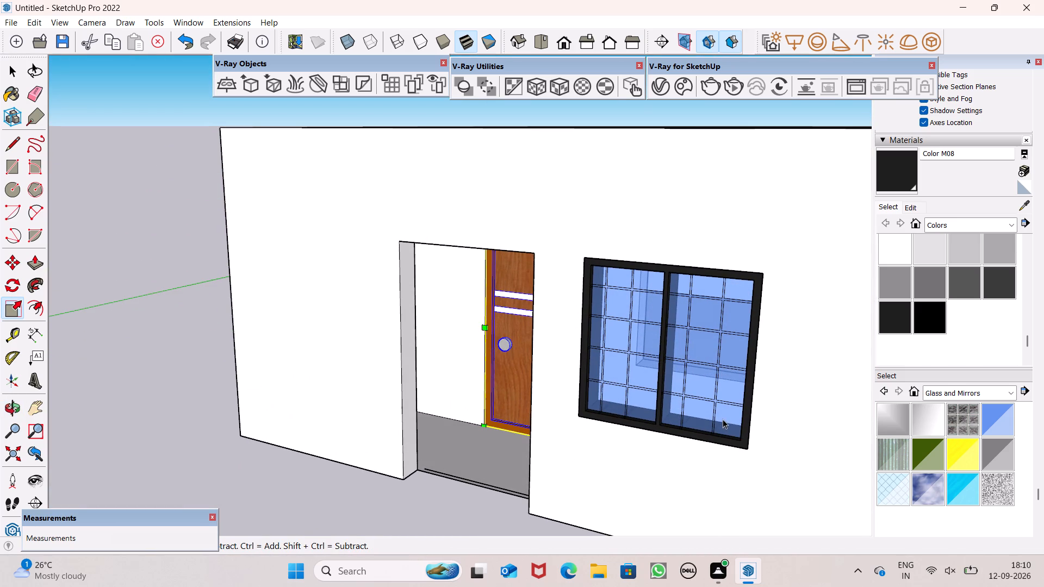
{"action": "key", "text": "space"}
{"action": "key", "text": "space"}
{"action": "key", "text": "space"}
{"action": "key", "text": "Return"}
{"action": "left_click", "coordinate": [390, 539]}
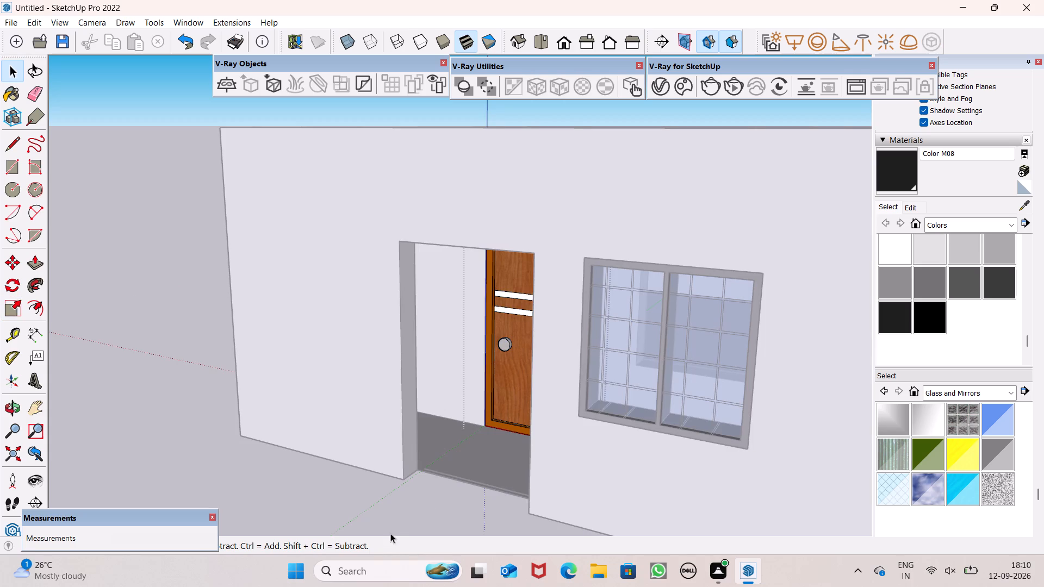
{"action": "key", "text": "space"}
{"action": "left_click", "coordinate": [387, 517]}
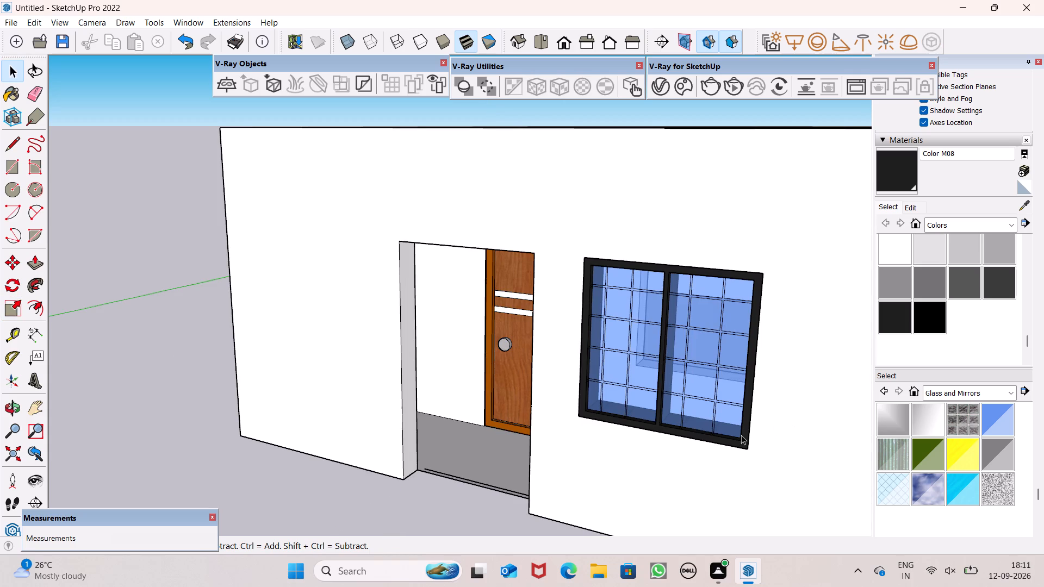
Move the front wall's window by its lower corner out of its opening towards the inside of the room.
{"action": "left_click", "coordinate": [741, 435]}
{"action": "key", "text": "m"}
{"action": "key", "text": "Return"}
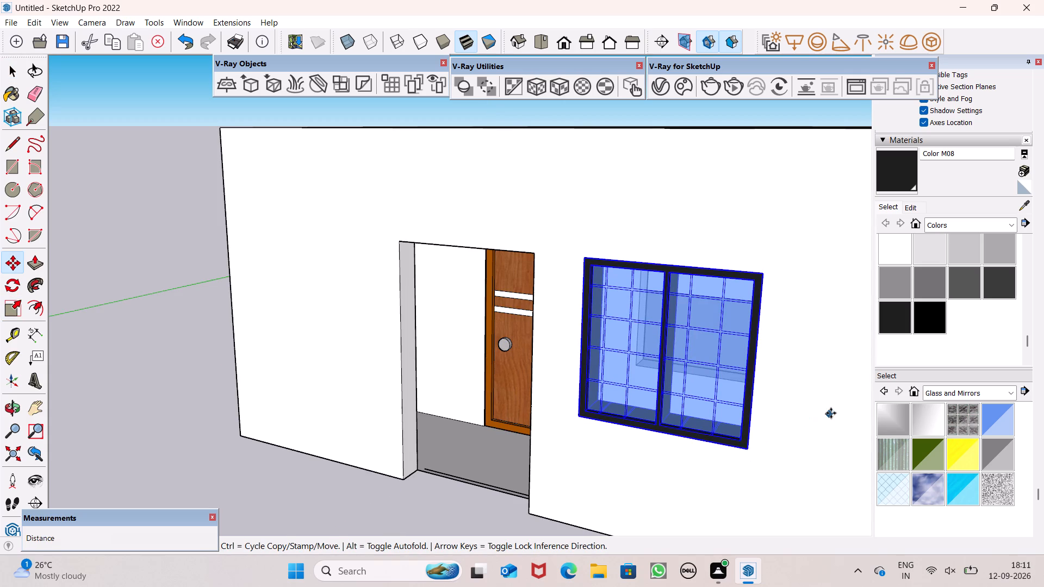
{"action": "scroll", "coordinate": [784, 415], "scroll_direction": "up", "scroll_amount": 6}
{"action": "left_click_drag", "start_coordinate": [722, 473], "coordinate": [689, 408]}
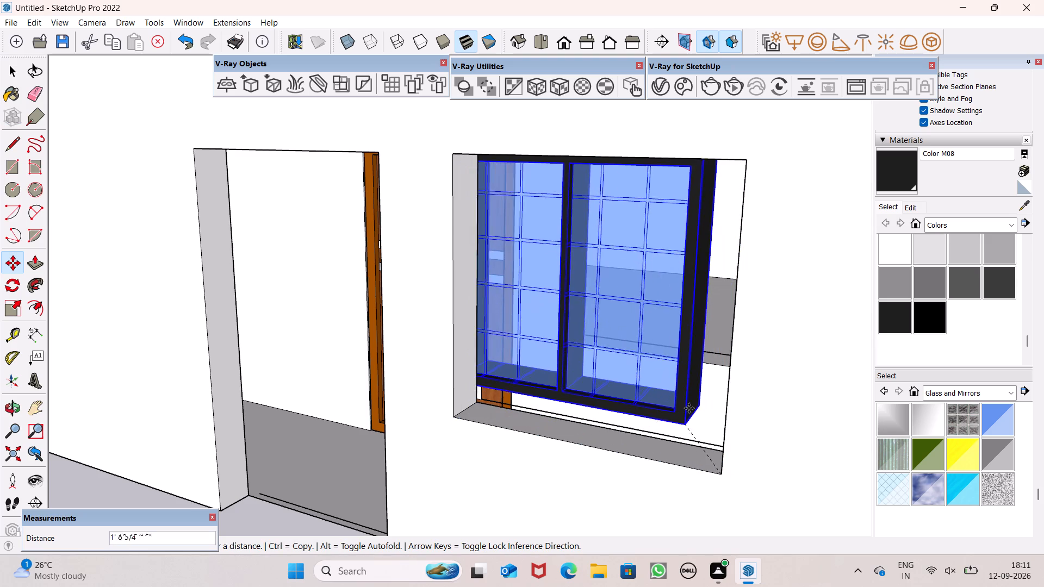
{"action": "left_click_drag", "start_coordinate": [689, 408], "coordinate": [726, 367]}
Move the window by its lower corner from beside the front wall across to the partition wall's window opening.
{"action": "scroll", "coordinate": [725, 367], "scroll_direction": "down", "scroll_amount": 9}
{"action": "scroll", "coordinate": [758, 336], "scroll_direction": "down", "scroll_amount": 7}
{"action": "middle_click_drag", "start_coordinate": [842, 299], "coordinate": [476, 557]}
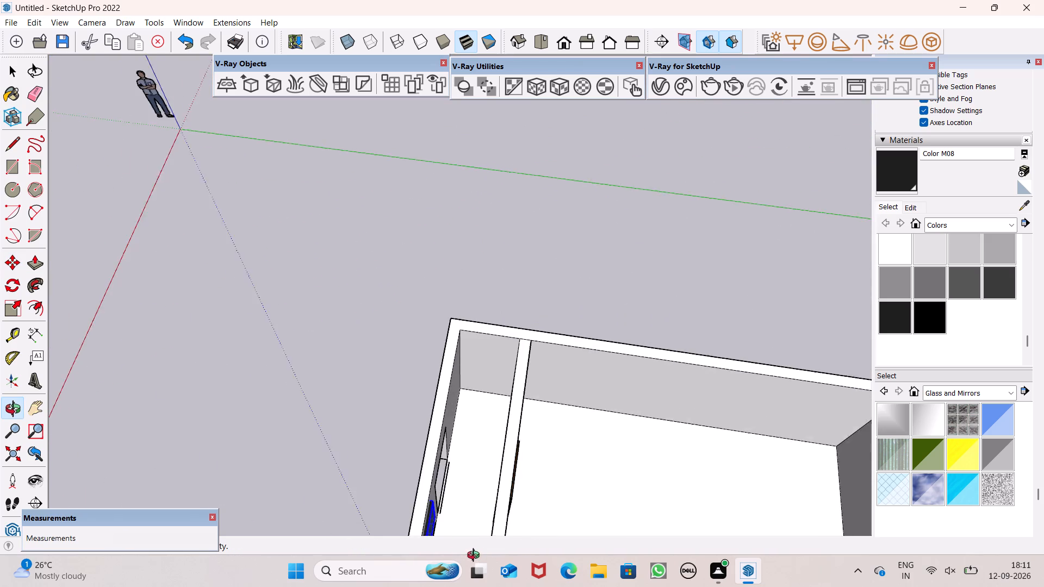
{"action": "middle_click_drag", "start_coordinate": [476, 557], "coordinate": [470, 461]}
{"action": "scroll", "coordinate": [488, 416], "scroll_direction": "down", "scroll_amount": 9}
{"action": "scroll", "coordinate": [505, 485], "scroll_direction": "up", "scroll_amount": 9}
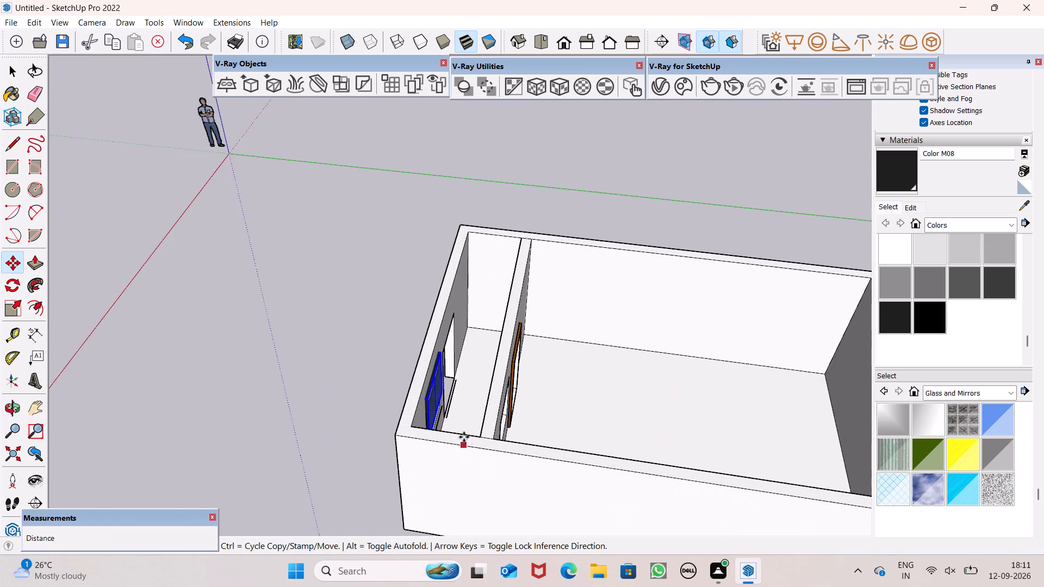
{"action": "scroll", "coordinate": [455, 429], "scroll_direction": "up", "scroll_amount": 10}
{"action": "middle_click_drag", "start_coordinate": [473, 431], "coordinate": [497, 501]}
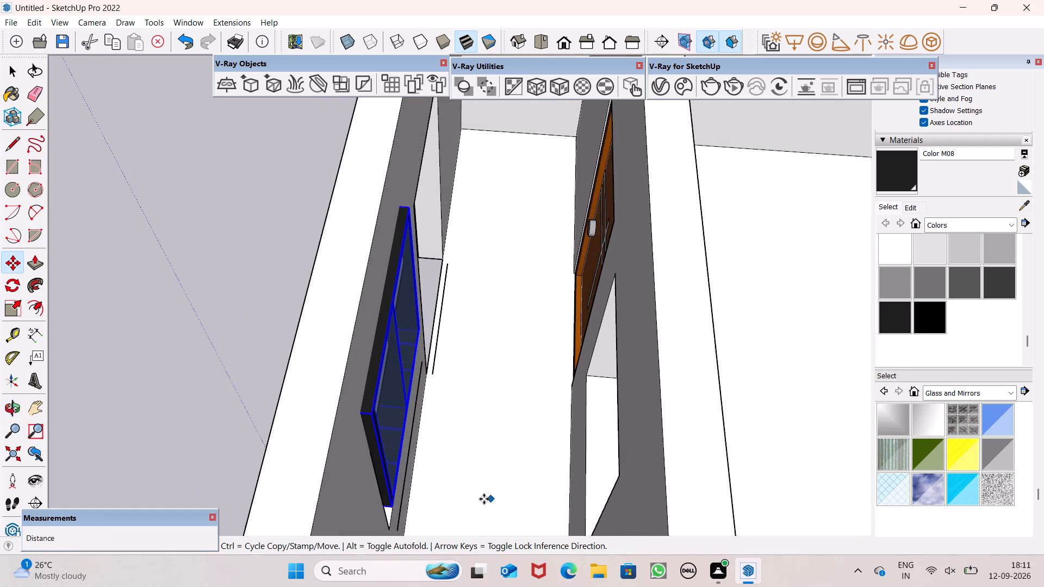
{"action": "scroll", "coordinate": [430, 507], "scroll_direction": "up", "scroll_amount": 6}
{"action": "left_click_drag", "start_coordinate": [350, 512], "coordinate": [763, 558]}
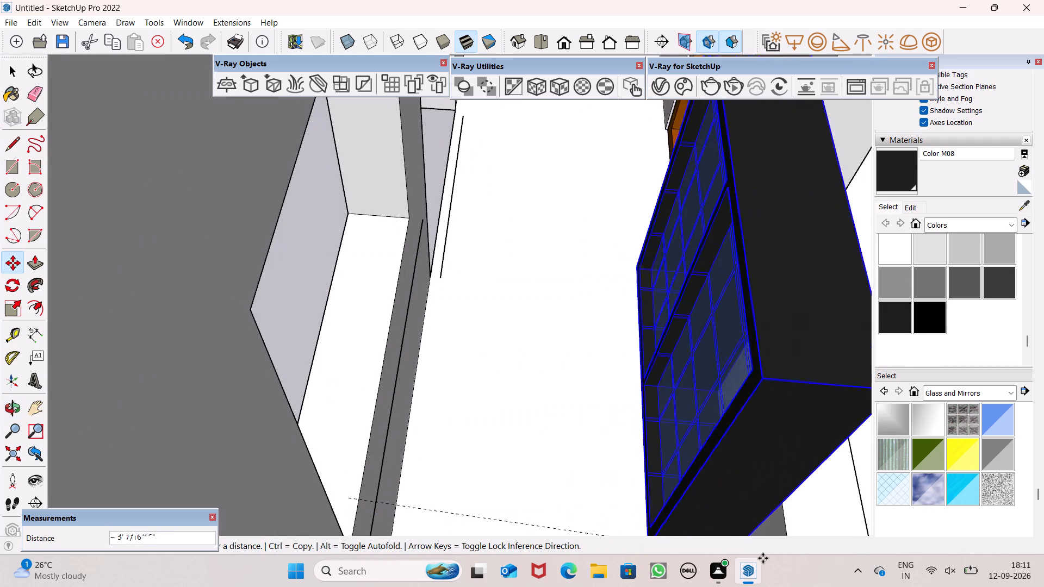
{"action": "left_click_drag", "start_coordinate": [763, 558], "coordinate": [809, 569]}
Shift the window about 9 1/2" deeper into the partition wall by its lower corner.
{"action": "scroll", "coordinate": [625, 461], "scroll_direction": "down", "scroll_amount": 6}
{"action": "middle_click_drag", "start_coordinate": [743, 520], "coordinate": [741, 408]}
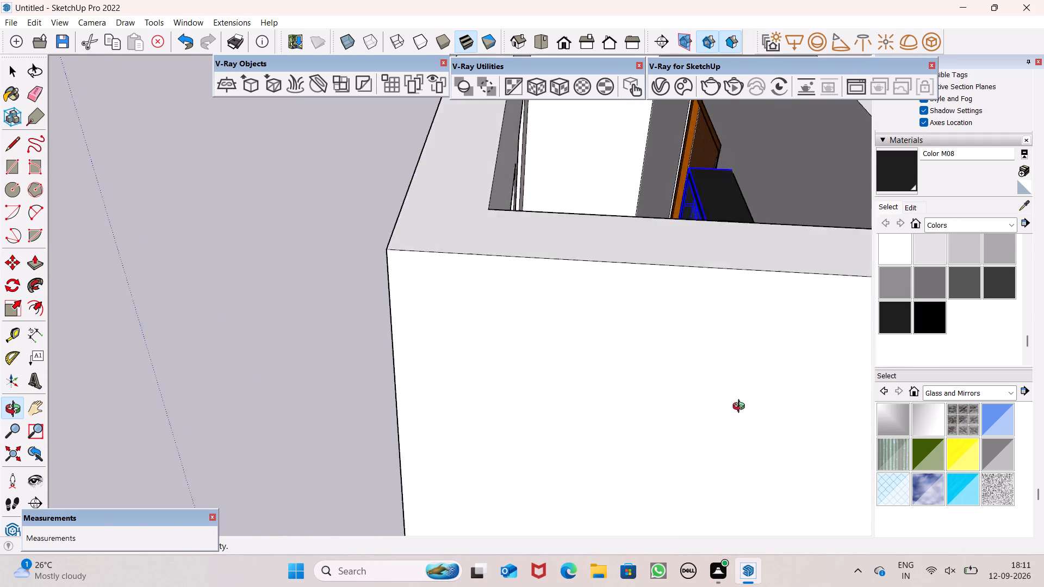
{"action": "middle_click_drag", "start_coordinate": [741, 408], "coordinate": [792, 515]}
{"action": "scroll", "coordinate": [721, 479], "scroll_direction": "up", "scroll_amount": 8}
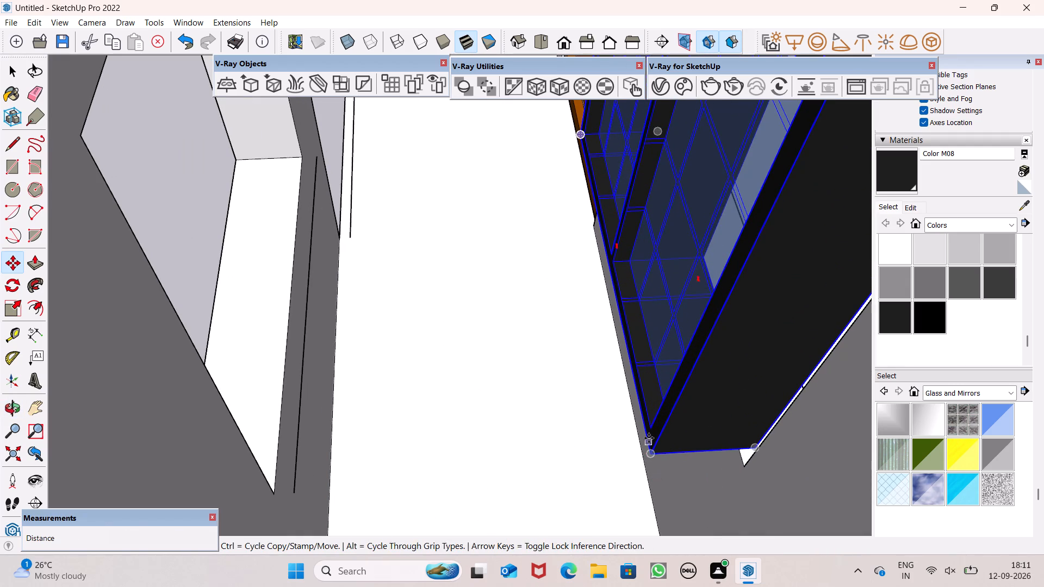
{"action": "left_click_drag", "start_coordinate": [651, 455], "coordinate": [741, 469]}
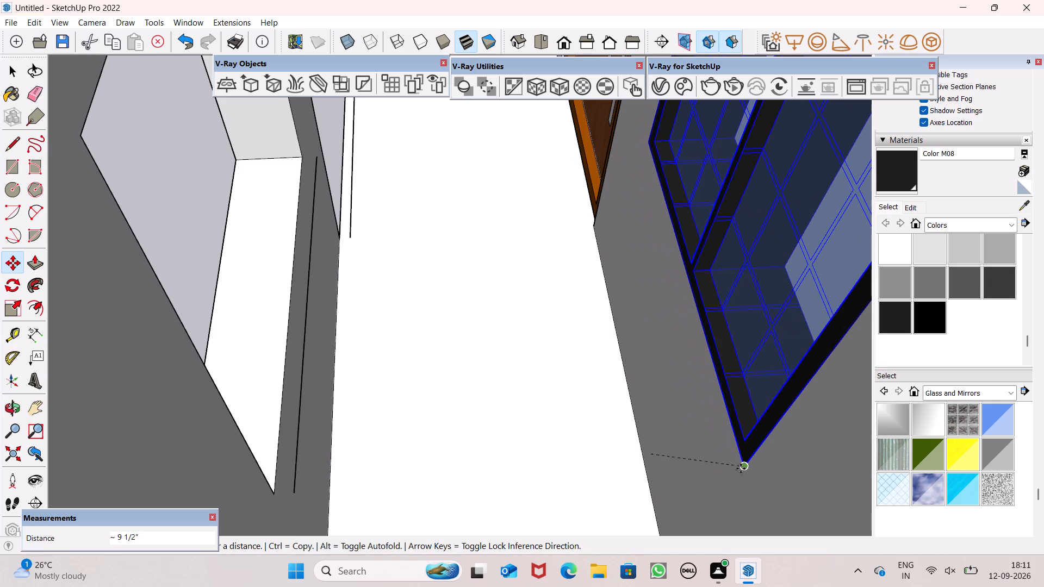
{"action": "left_click_drag", "start_coordinate": [741, 469], "coordinate": [742, 471]}
Examine the window's placement in the partition wall from the front side and from inside the main room.
{"action": "scroll", "coordinate": [681, 455], "scroll_direction": "down", "scroll_amount": 6}
{"action": "scroll", "coordinate": [723, 442], "scroll_direction": "down", "scroll_amount": 1}
{"action": "middle_click_drag", "start_coordinate": [725, 442], "coordinate": [911, 451]}
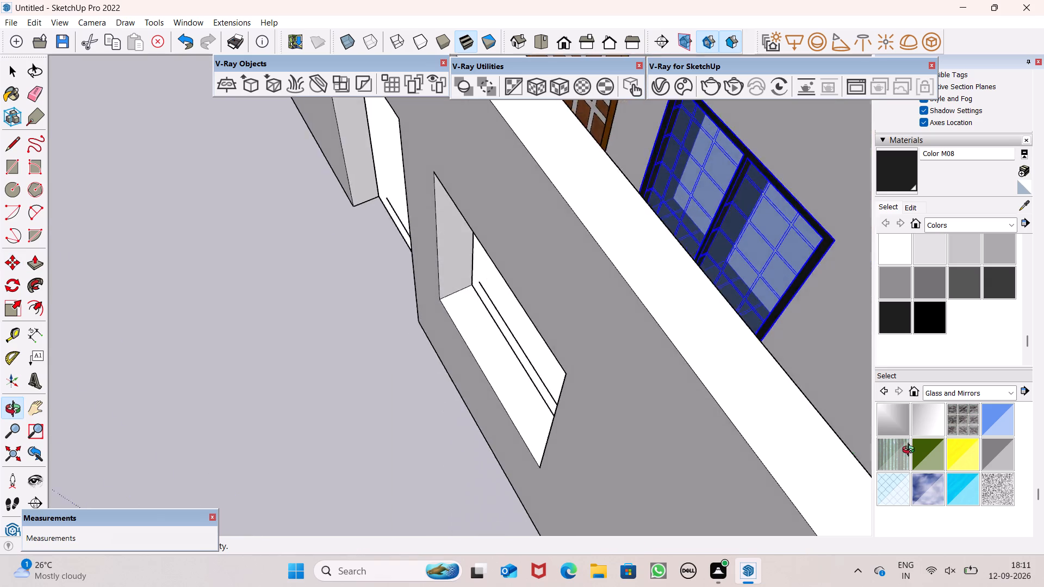
{"action": "middle_click_drag", "start_coordinate": [911, 451], "coordinate": [900, 345]}
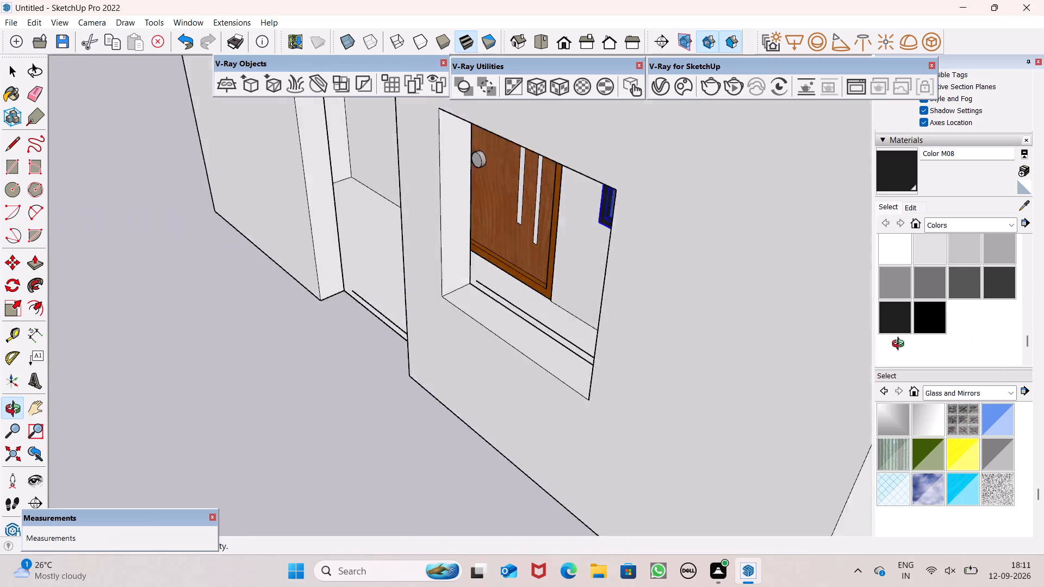
{"action": "middle_click_drag", "start_coordinate": [900, 345], "coordinate": [608, 355]}
{"action": "scroll", "coordinate": [633, 245], "scroll_direction": "down", "scroll_amount": 8}
{"action": "middle_click_drag", "start_coordinate": [728, 246], "coordinate": [441, 266]}
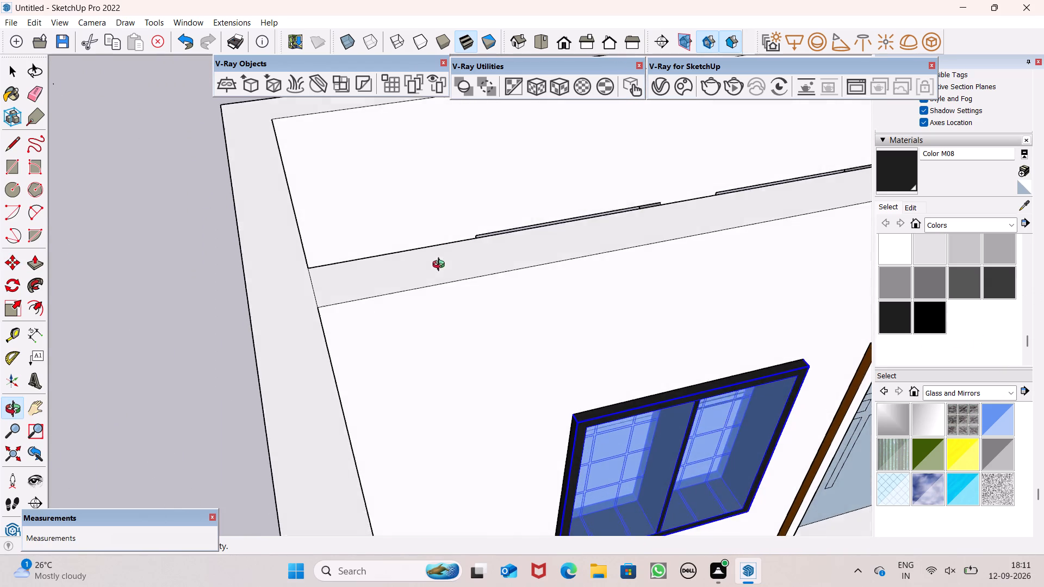
{"action": "middle_click_drag", "start_coordinate": [441, 266], "coordinate": [442, 264]}
{"action": "scroll", "coordinate": [441, 258], "scroll_direction": "down", "scroll_amount": 13}
{"action": "middle_click_drag", "start_coordinate": [565, 271], "coordinate": [411, 358]}
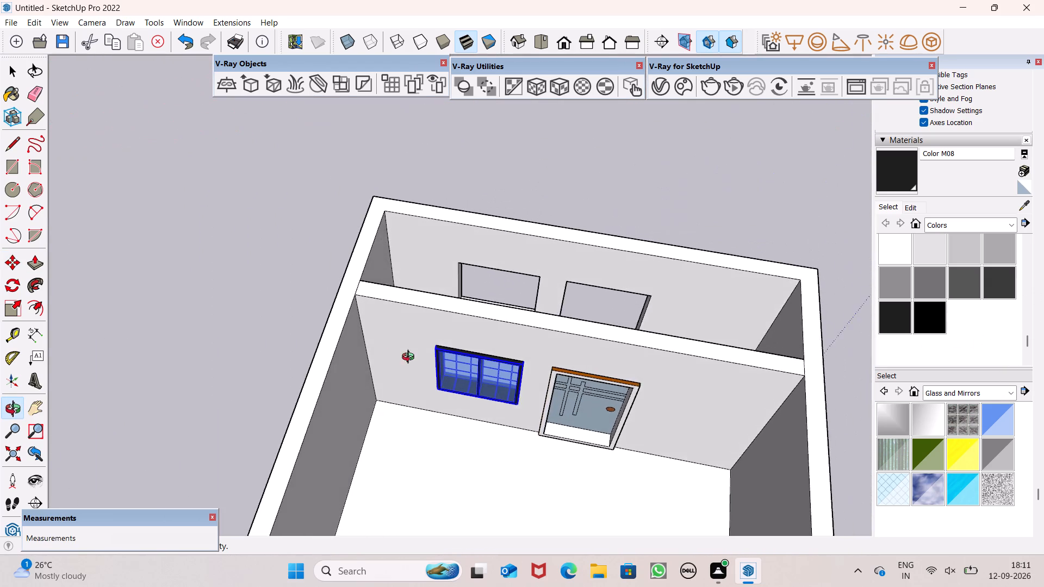
{"action": "middle_click_drag", "start_coordinate": [411, 358], "coordinate": [391, 338]}
Draw a 9" line across the wall top at each end of the front wall, separating it from the side walls.
{"action": "left_click", "coordinate": [38, 96]}
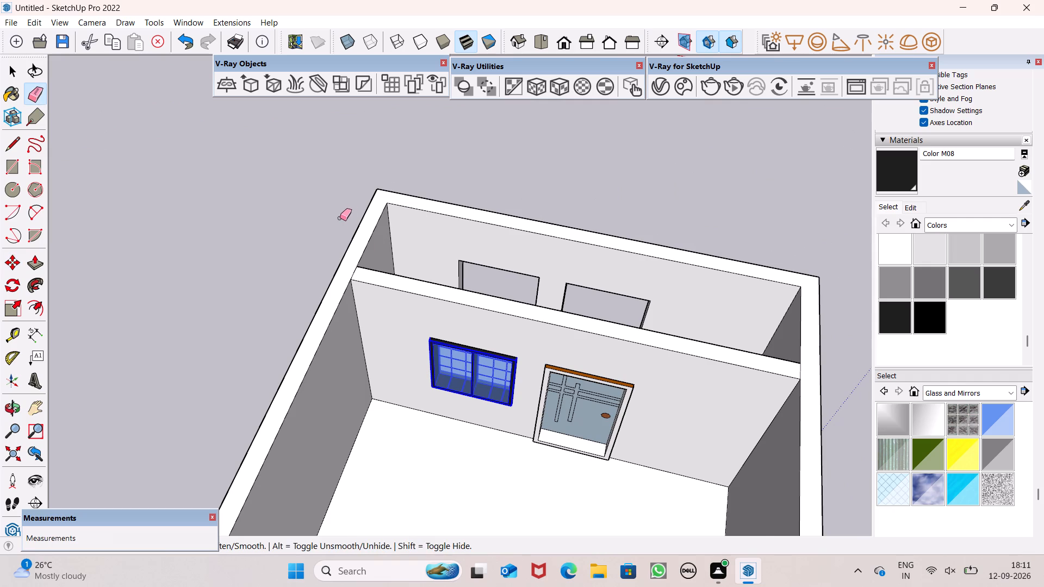
{"action": "scroll", "coordinate": [344, 247], "scroll_direction": "up", "scroll_amount": 6}
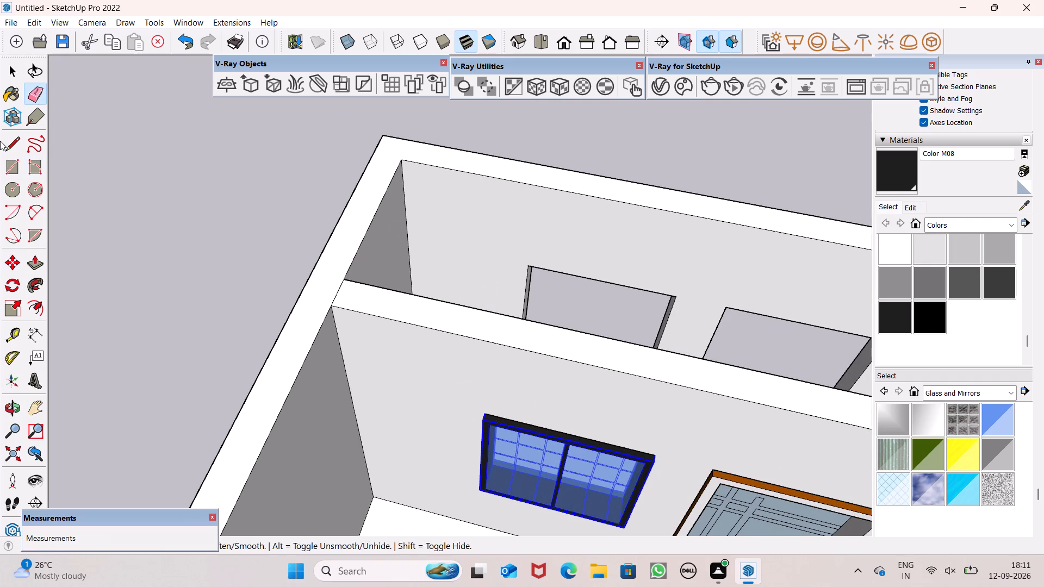
{"action": "left_click", "coordinate": [17, 148]}
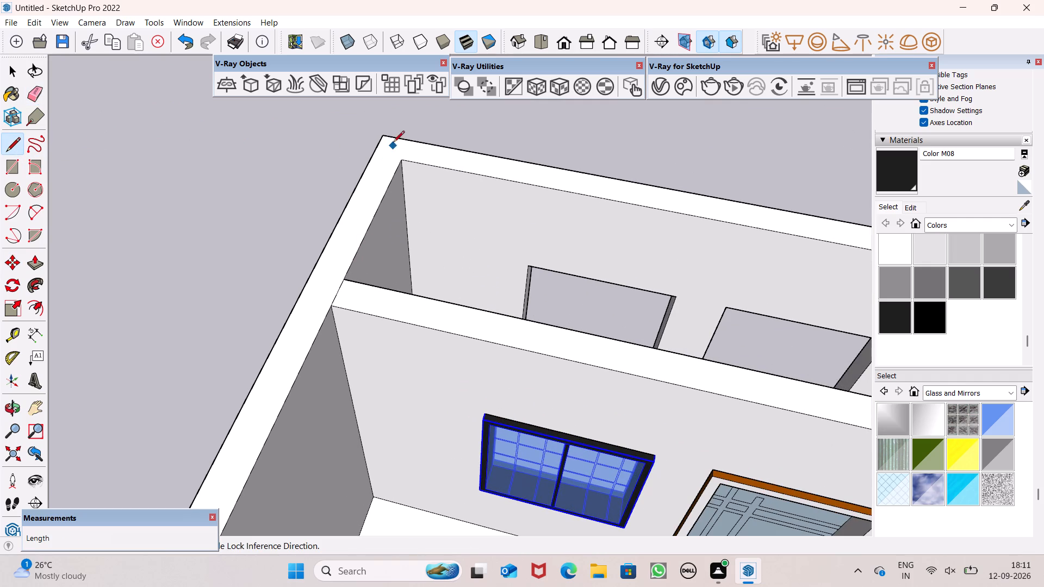
{"action": "left_click", "coordinate": [402, 160]}
{"action": "left_click", "coordinate": [407, 140]}
{"action": "scroll", "coordinate": [420, 204], "scroll_direction": "down", "scroll_amount": 7}
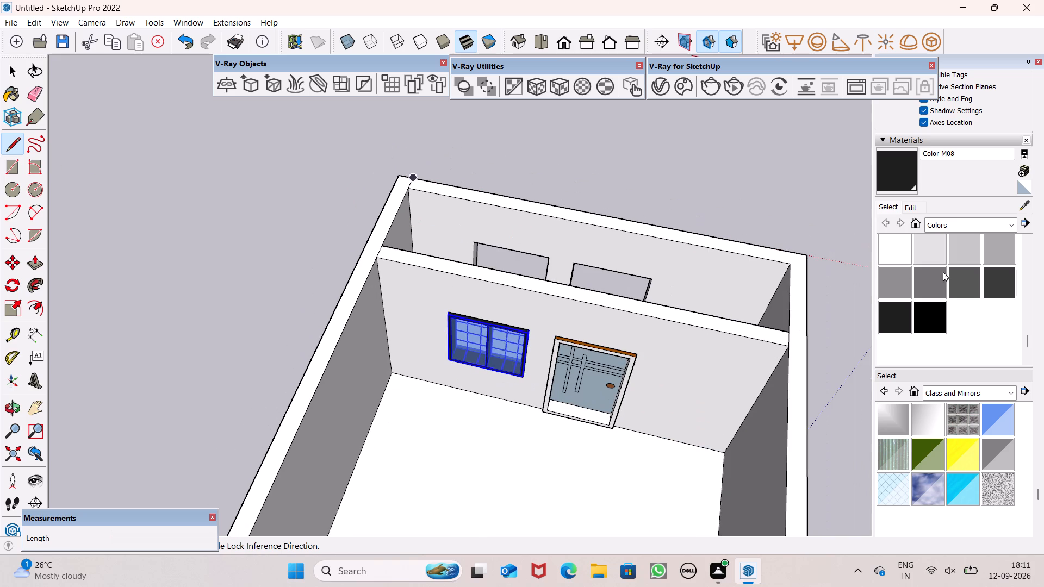
{"action": "scroll", "coordinate": [887, 251], "scroll_direction": "up", "scroll_amount": 6}
{"action": "scroll", "coordinate": [802, 256], "scroll_direction": "up", "scroll_amount": 12}
{"action": "left_click", "coordinate": [774, 260]}
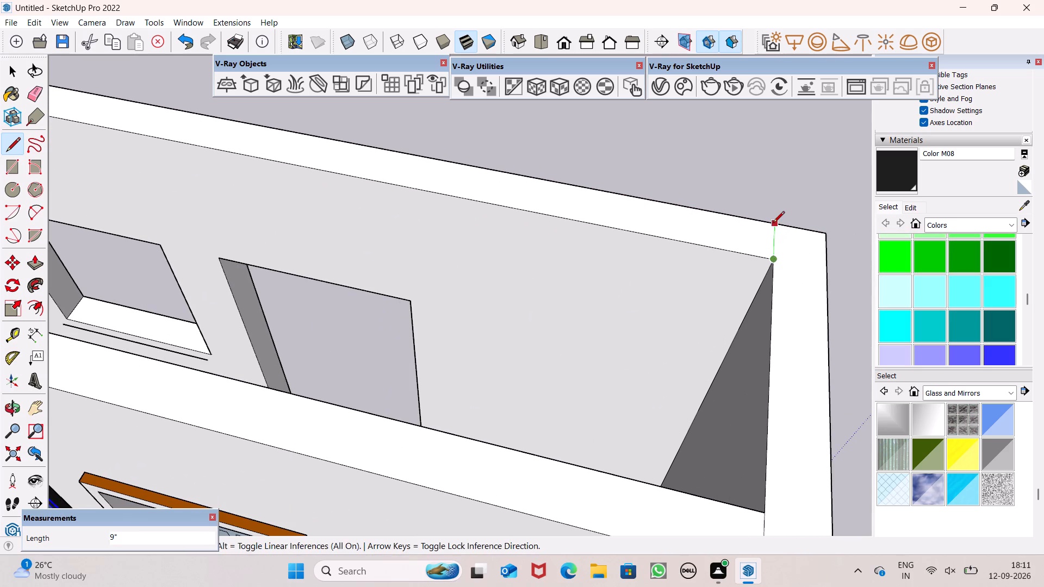
{"action": "left_click", "coordinate": [773, 223]}
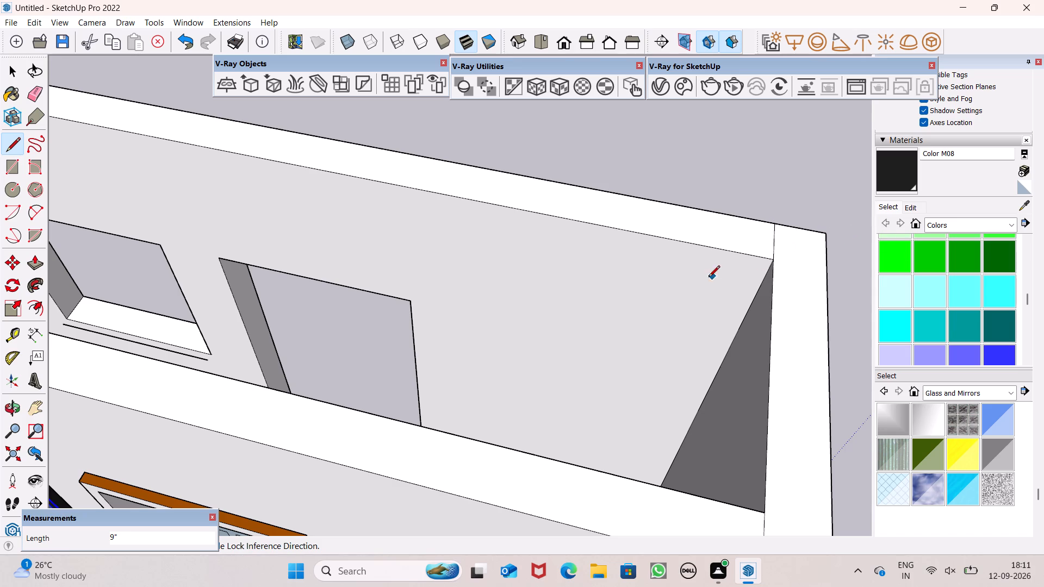
{"action": "key", "text": "v"}
{"action": "key", "text": "space"}
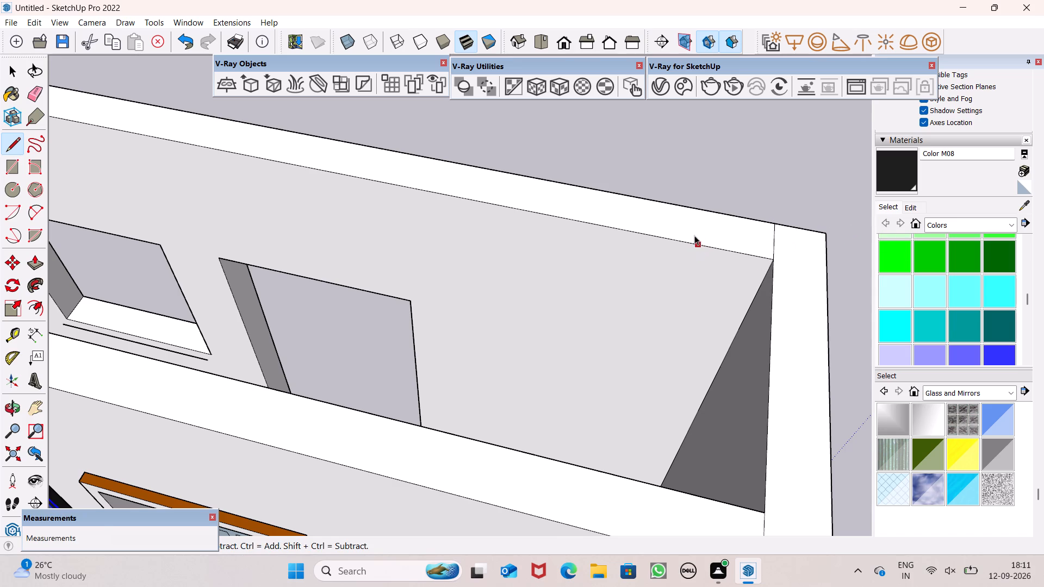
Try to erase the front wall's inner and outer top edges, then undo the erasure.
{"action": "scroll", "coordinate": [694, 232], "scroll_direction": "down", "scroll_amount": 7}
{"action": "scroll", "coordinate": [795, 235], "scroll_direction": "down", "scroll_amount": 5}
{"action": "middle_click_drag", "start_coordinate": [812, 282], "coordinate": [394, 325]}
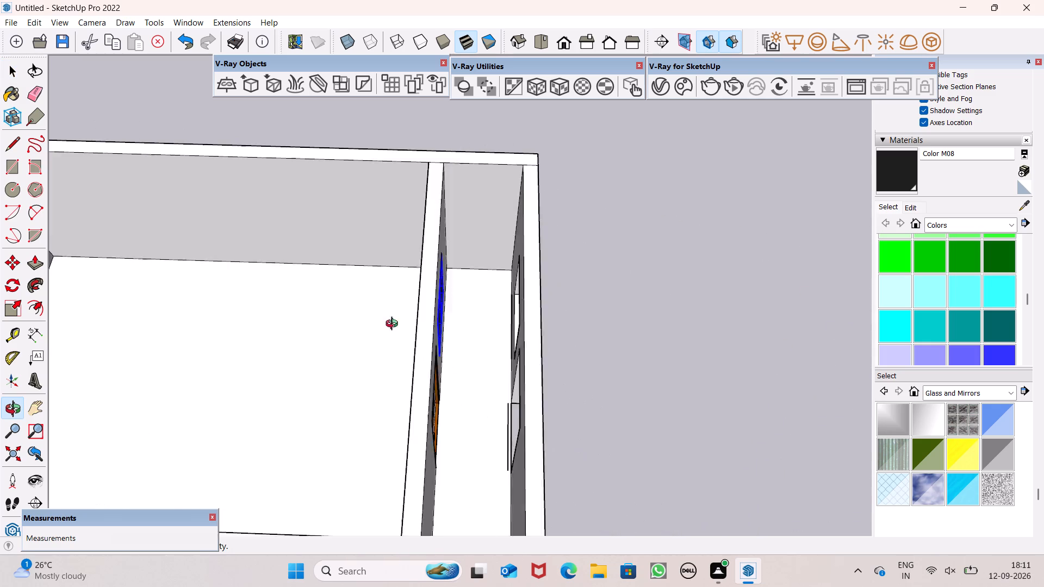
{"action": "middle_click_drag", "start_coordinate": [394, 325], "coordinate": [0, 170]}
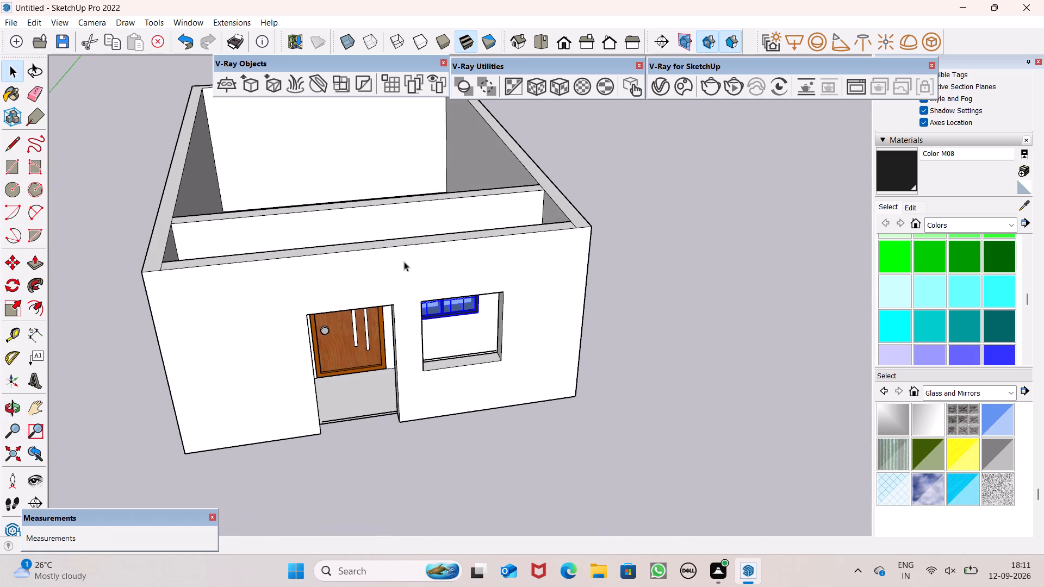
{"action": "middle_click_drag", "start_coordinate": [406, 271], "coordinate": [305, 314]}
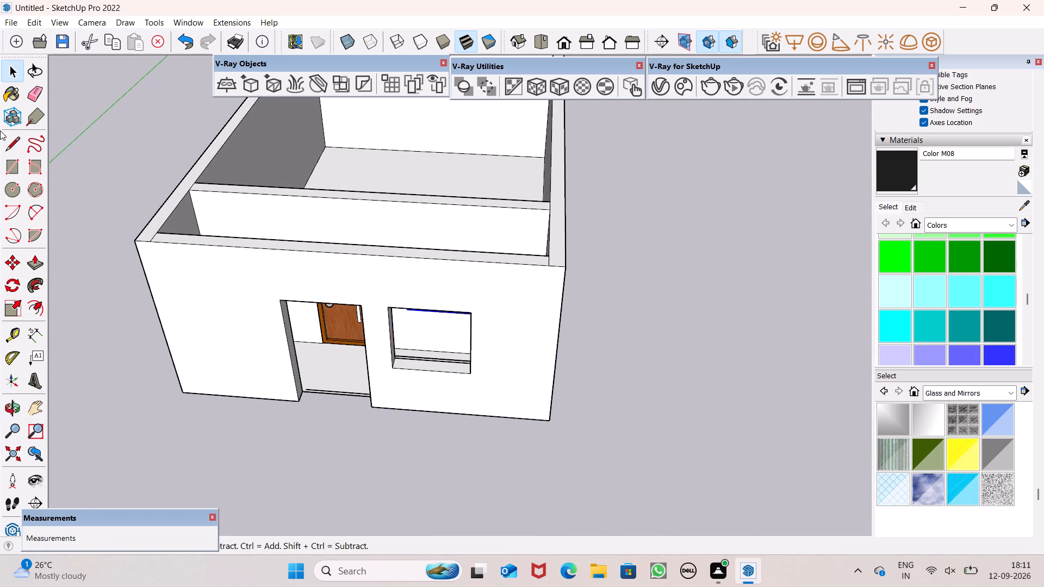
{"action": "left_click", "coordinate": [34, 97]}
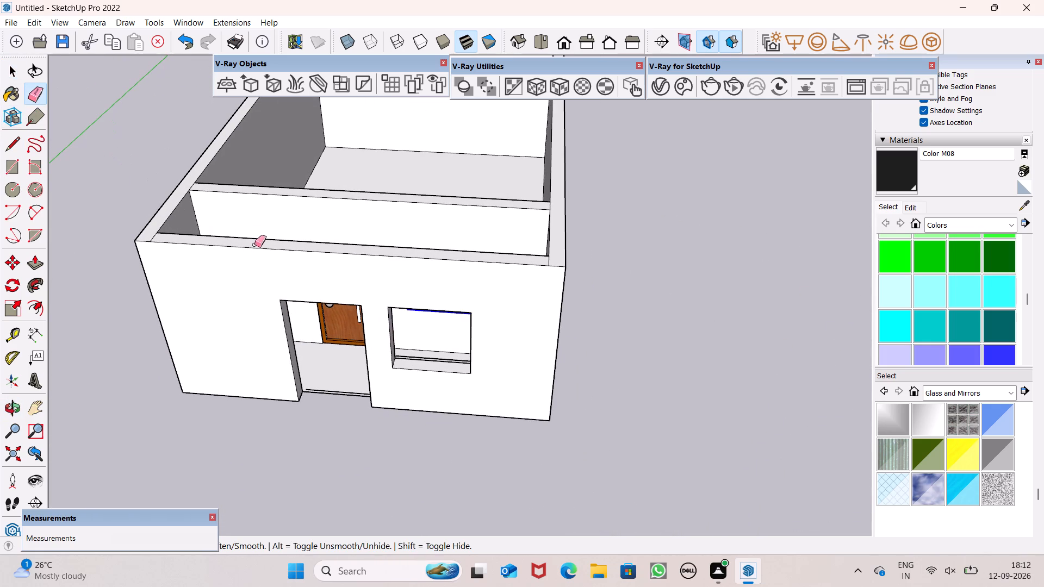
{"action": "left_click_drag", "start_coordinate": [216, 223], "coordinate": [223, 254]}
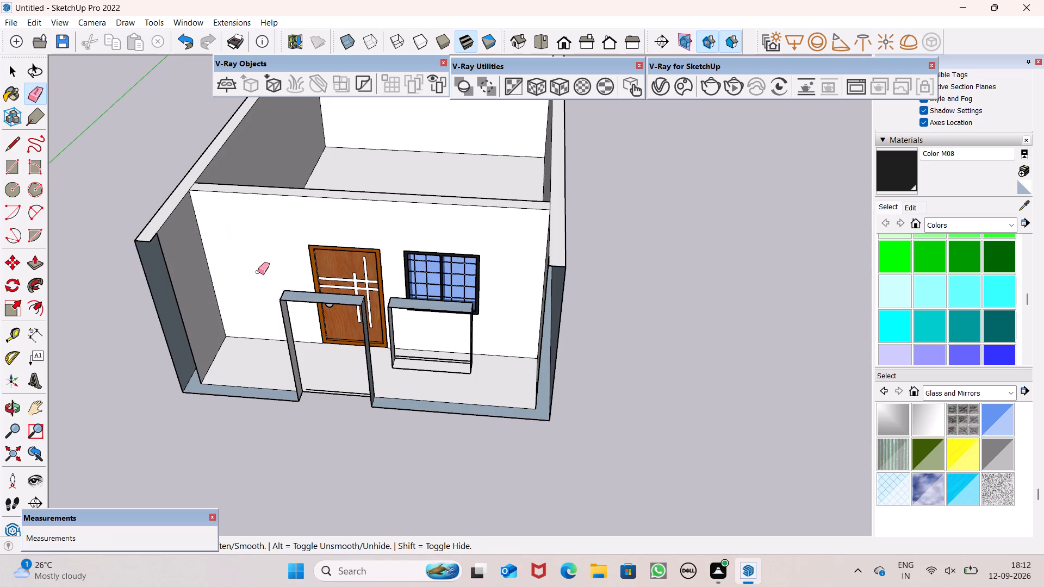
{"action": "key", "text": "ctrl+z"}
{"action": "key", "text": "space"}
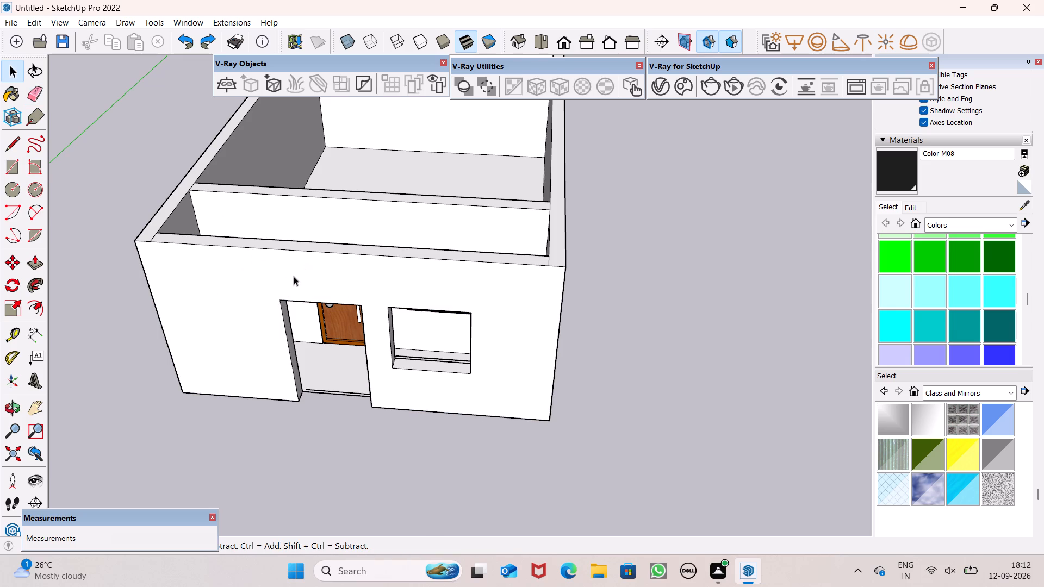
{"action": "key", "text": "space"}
Draw a 4' line across the base of the front door opening and a line along the window opening's sill.
{"action": "left_click", "coordinate": [12, 142]}
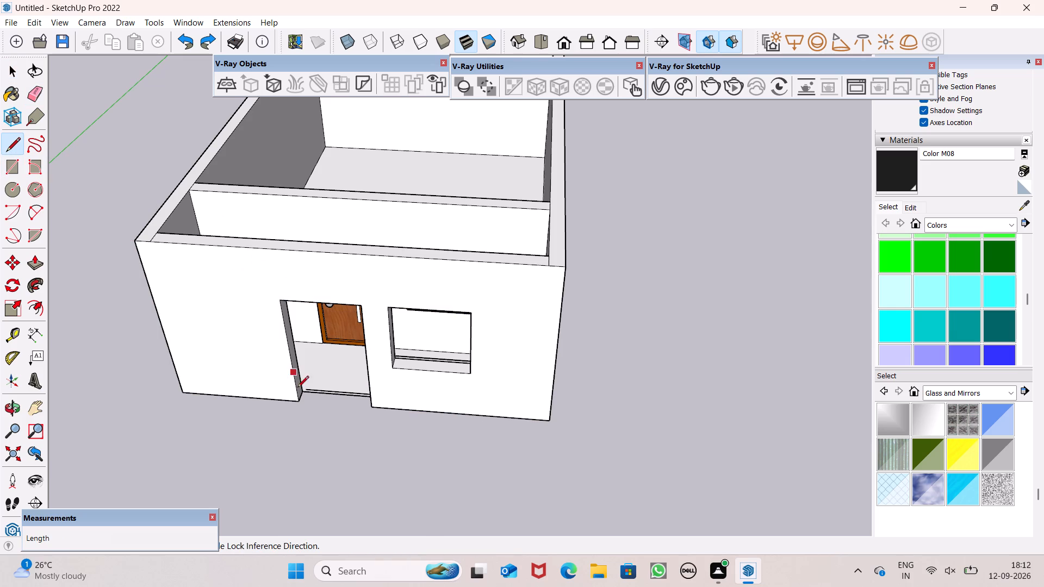
{"action": "left_click", "coordinate": [302, 398]}
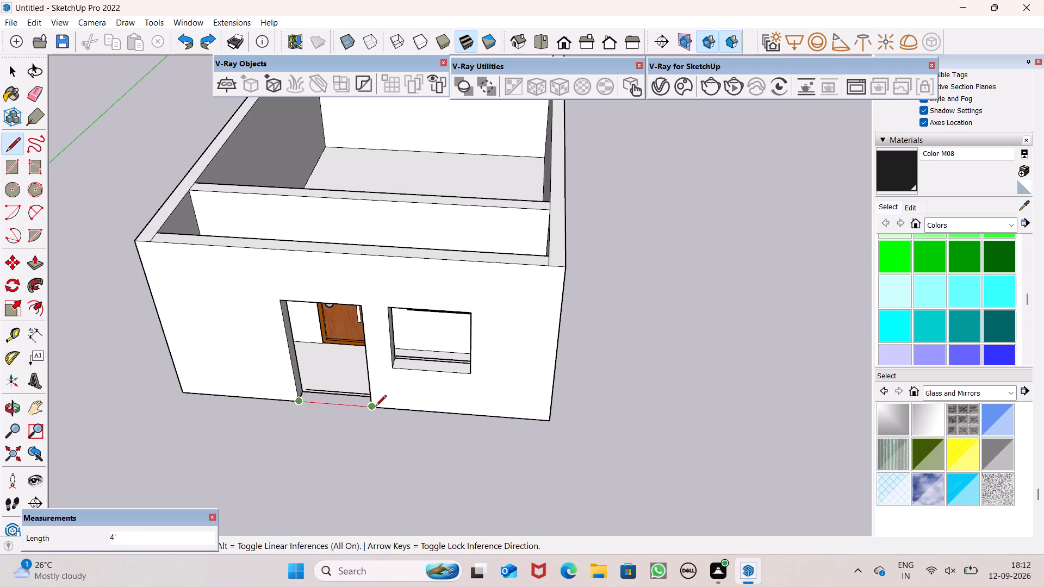
{"action": "left_click", "coordinate": [375, 407]}
{"action": "left_click_drag", "start_coordinate": [398, 371], "coordinate": [442, 373]}
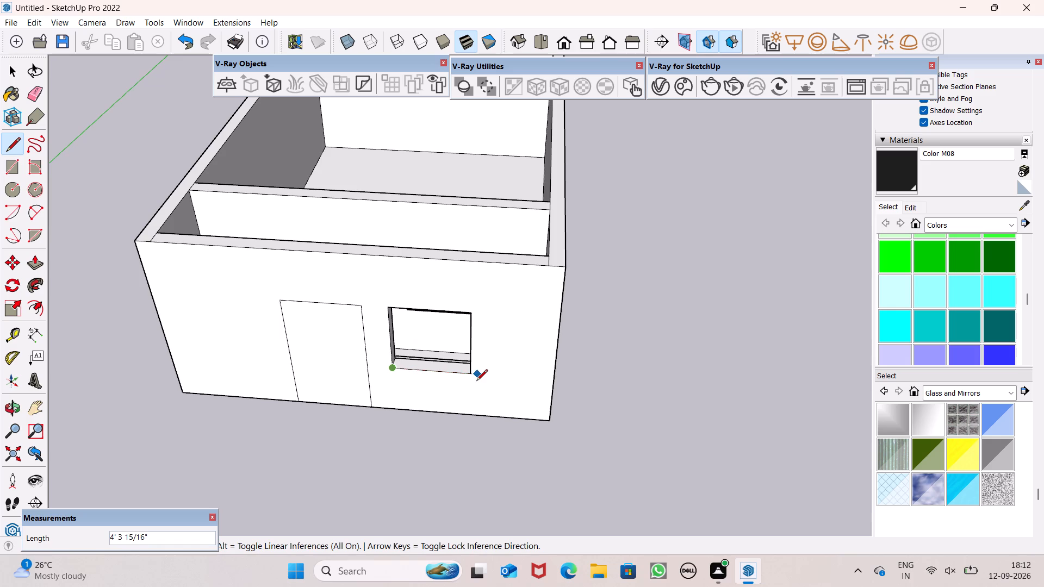
{"action": "left_click", "coordinate": [471, 375]}
{"action": "key", "text": "space"}
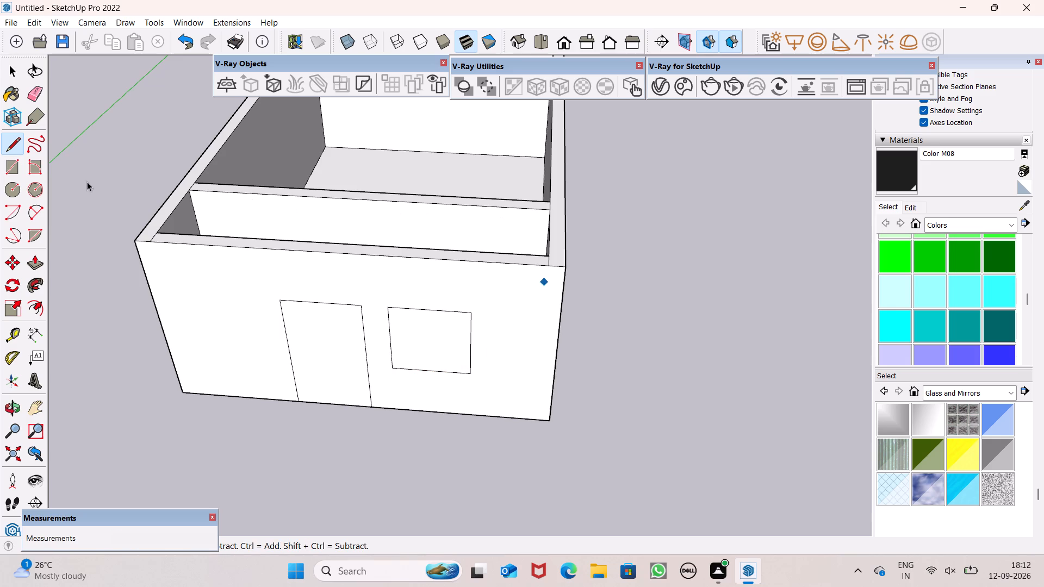
Erase the door and window outlines from the front wall's outer face to leave a plain wall.
{"action": "left_click", "coordinate": [37, 88]}
{"action": "left_click_drag", "start_coordinate": [324, 303], "coordinate": [286, 321]}
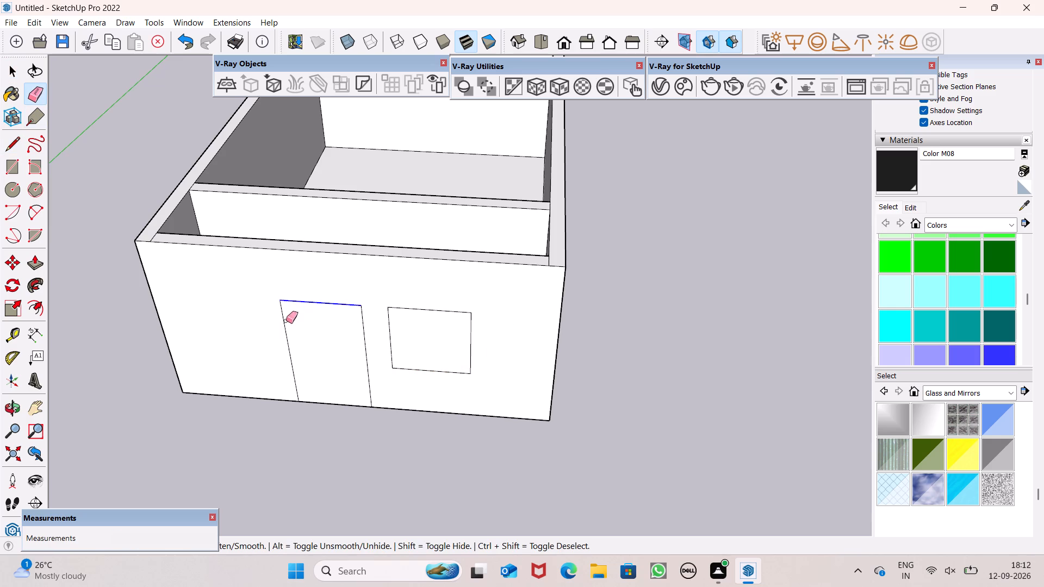
{"action": "left_click_drag", "start_coordinate": [286, 321], "coordinate": [438, 344]}
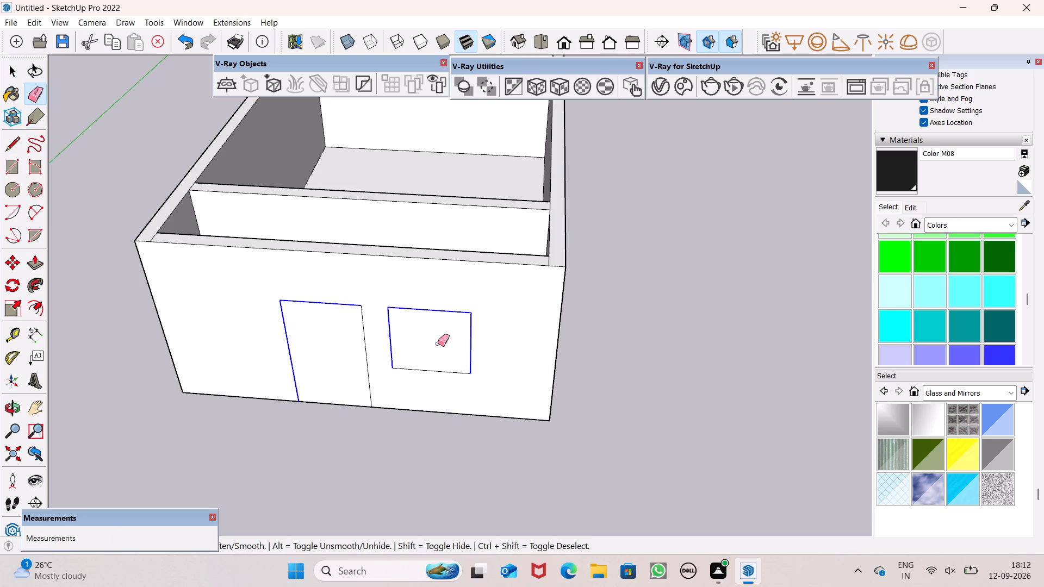
{"action": "left_click_drag", "start_coordinate": [438, 344], "coordinate": [387, 367]}
{"action": "key", "text": "space"}
Erase the two door-opening lines across the front wall's underside and the leftover line on the floor beside them.
{"action": "scroll", "coordinate": [412, 315], "scroll_direction": "down", "scroll_amount": 7}
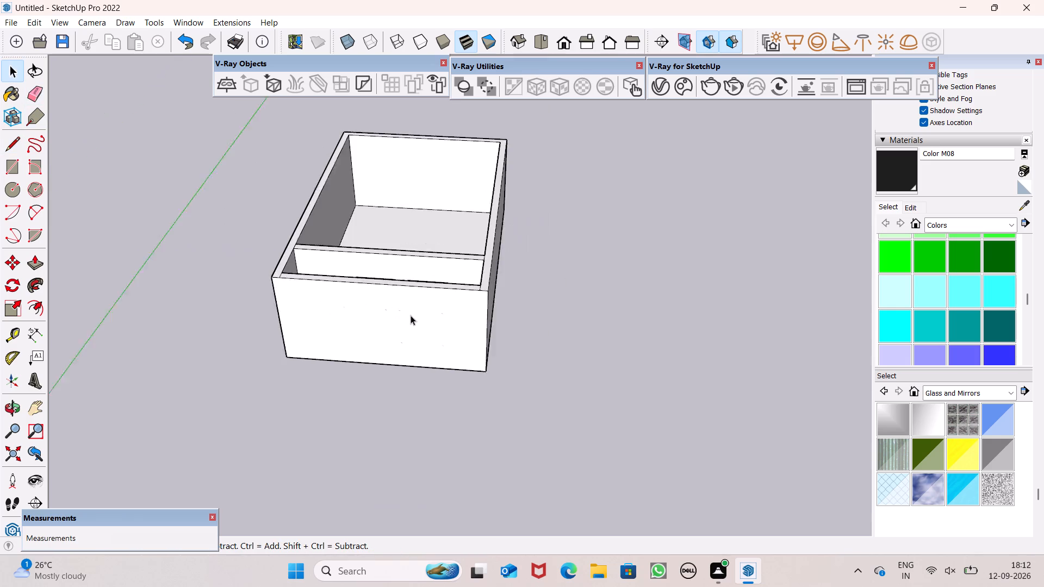
{"action": "scroll", "coordinate": [411, 315], "scroll_direction": "down", "scroll_amount": 1}
{"action": "scroll", "coordinate": [455, 326], "scroll_direction": "up", "scroll_amount": 1}
{"action": "middle_click_drag", "start_coordinate": [455, 326], "coordinate": [563, 0]}
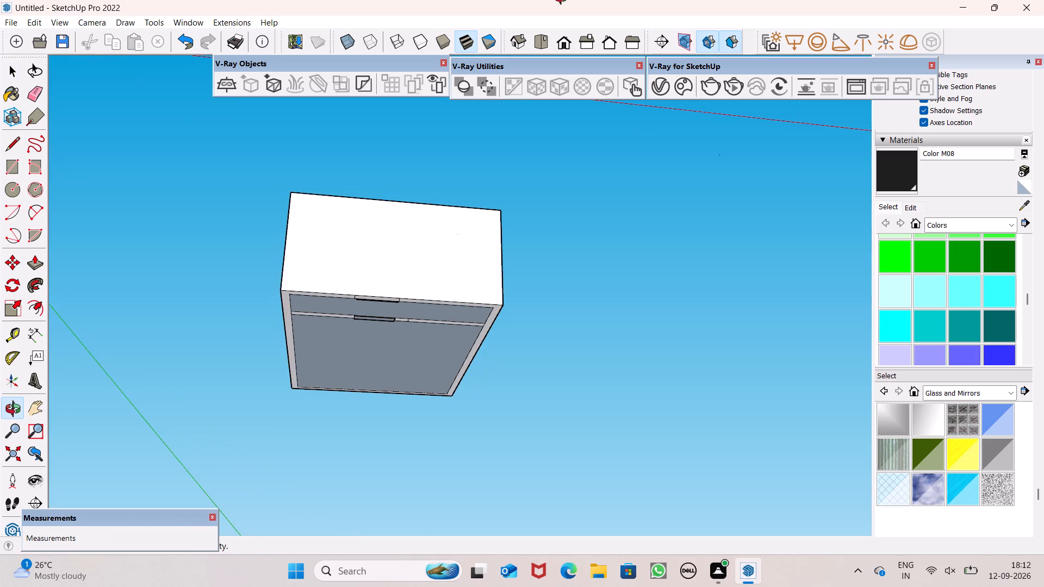
{"action": "middle_click_drag", "start_coordinate": [563, 0], "coordinate": [555, 118]}
{"action": "middle_click_drag", "start_coordinate": [409, 321], "coordinate": [408, 161]}
{"action": "scroll", "coordinate": [408, 167], "scroll_direction": "up", "scroll_amount": 2}
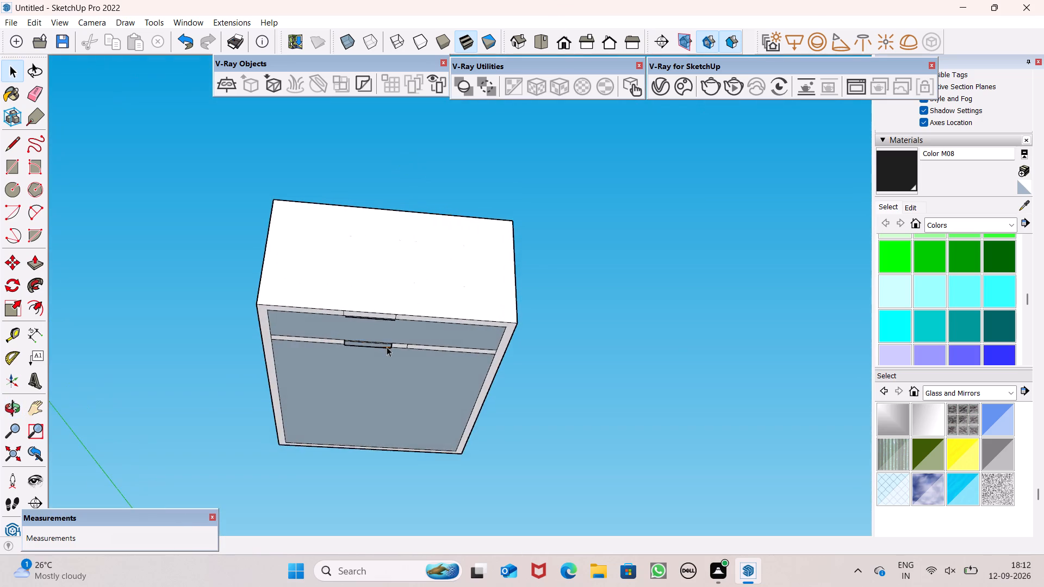
{"action": "scroll", "coordinate": [386, 339], "scroll_direction": "up", "scroll_amount": 9}
{"action": "middle_click_drag", "start_coordinate": [371, 367], "coordinate": [392, 263]}
{"action": "scroll", "coordinate": [388, 255], "scroll_direction": "up", "scroll_amount": 1}
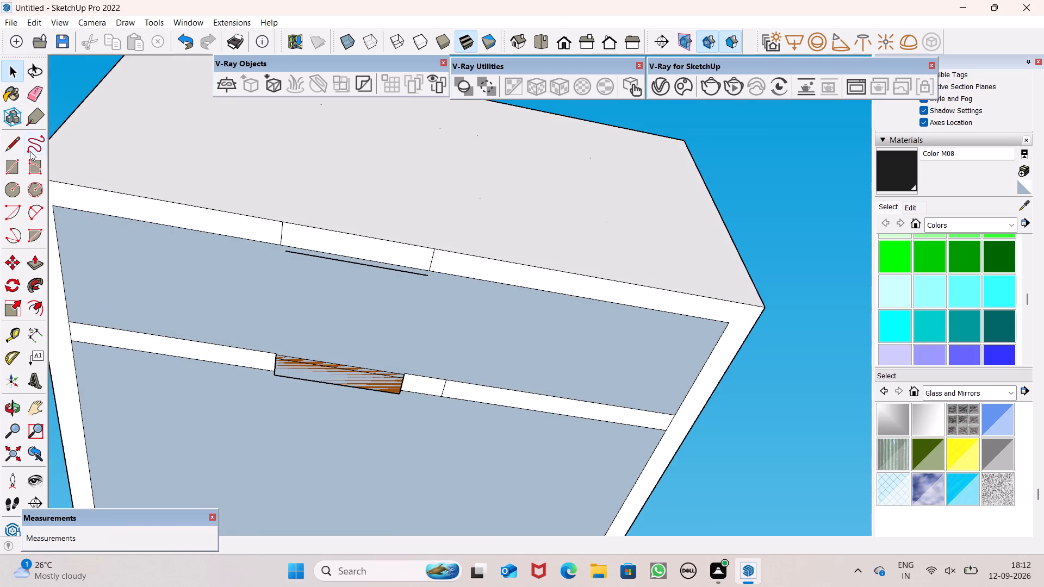
{"action": "left_click", "coordinate": [38, 92]}
{"action": "scroll", "coordinate": [302, 228], "scroll_direction": "up", "scroll_amount": 7}
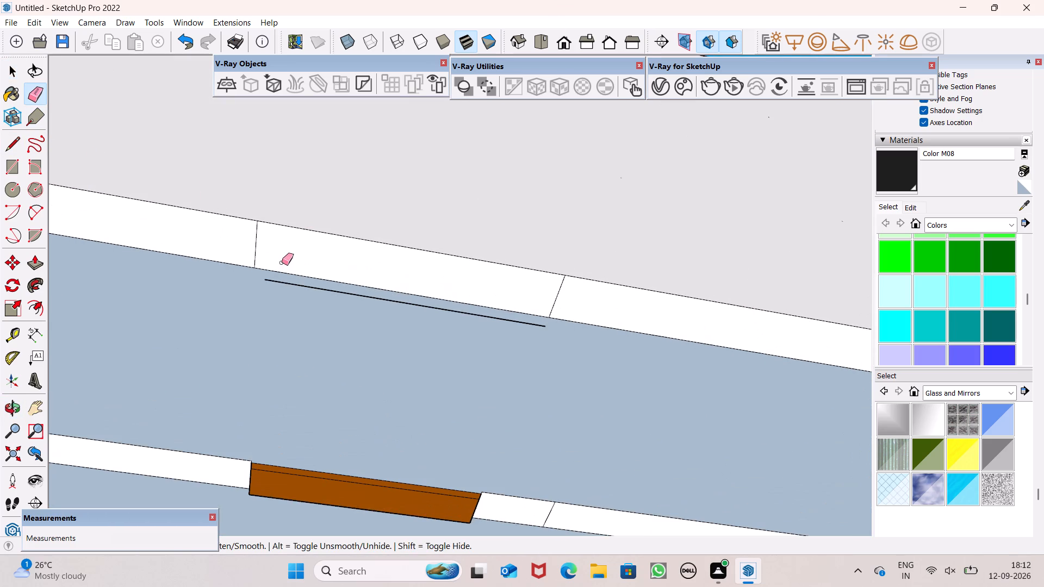
{"action": "left_click_drag", "start_coordinate": [265, 248], "coordinate": [257, 242]}
{"action": "left_click_drag", "start_coordinate": [531, 292], "coordinate": [556, 301]}
{"action": "left_click_drag", "start_coordinate": [492, 314], "coordinate": [490, 323]}
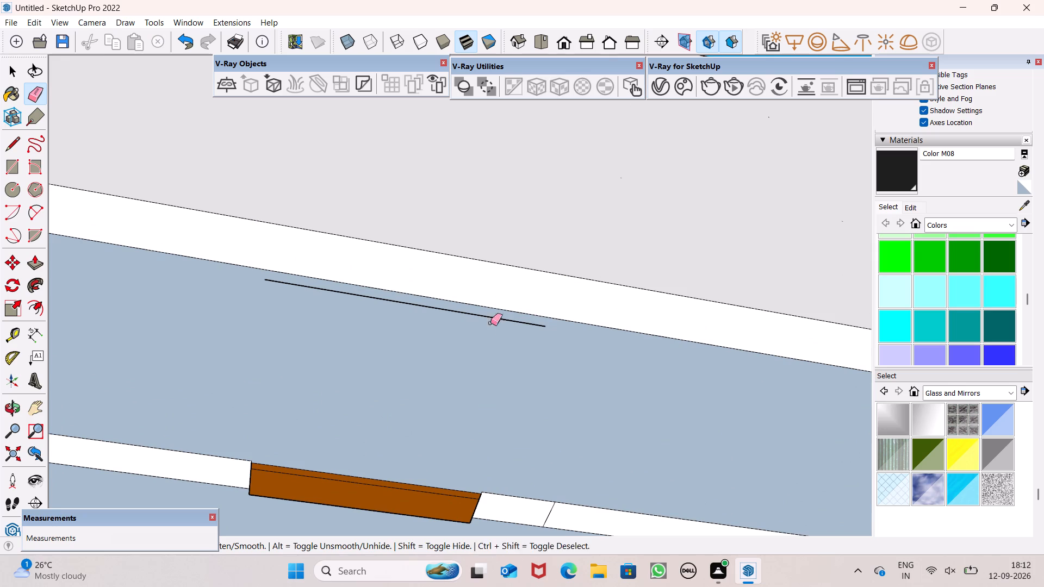
{"action": "left_click_drag", "start_coordinate": [490, 323], "coordinate": [485, 335]}
{"action": "key", "text": "space"}
Lower the top face of the front wall by about 3' with Push/Pull.
{"action": "scroll", "coordinate": [529, 274], "scroll_direction": "down", "scroll_amount": 18}
{"action": "middle_click_drag", "start_coordinate": [522, 266], "coordinate": [540, 372]}
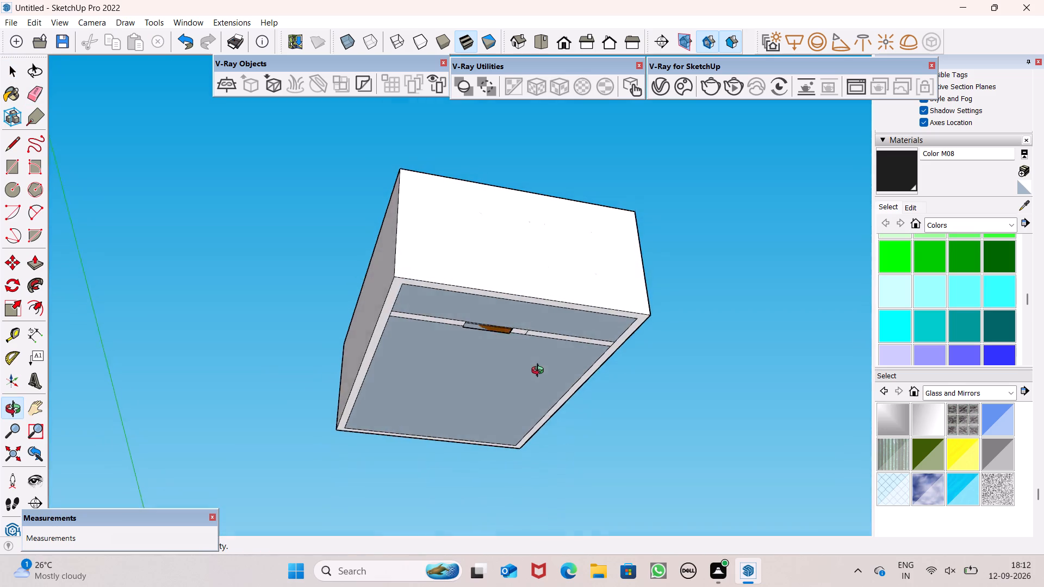
{"action": "middle_click_drag", "start_coordinate": [540, 372], "coordinate": [413, 562]}
{"action": "scroll", "coordinate": [523, 309], "scroll_direction": "up", "scroll_amount": 1}
{"action": "middle_click_drag", "start_coordinate": [523, 309], "coordinate": [547, 586]}
{"action": "scroll", "coordinate": [547, 586], "scroll_direction": "down", "scroll_amount": 1}
{"action": "scroll", "coordinate": [480, 485], "scroll_direction": "up", "scroll_amount": 1}
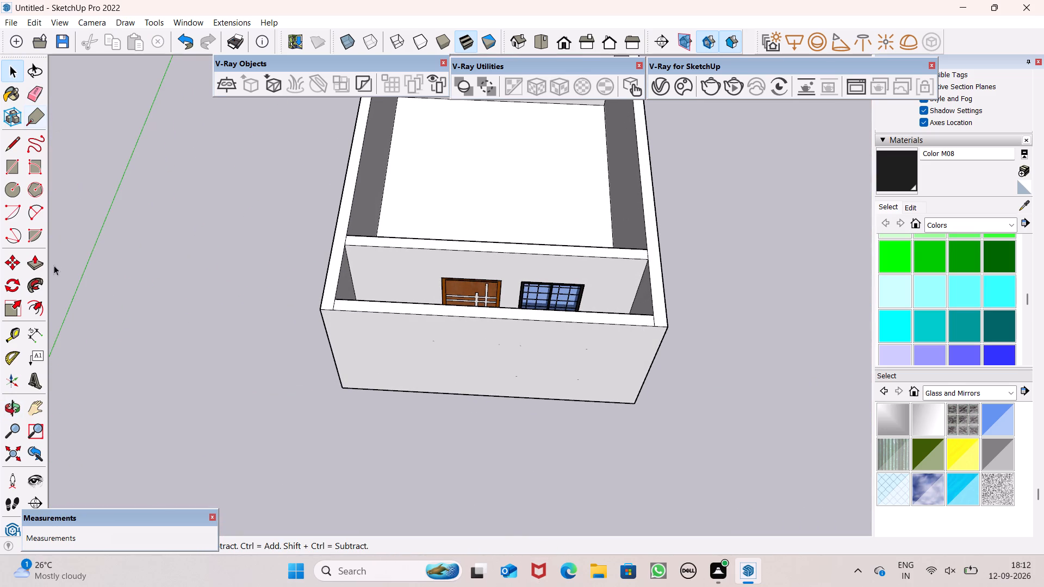
{"action": "left_click_drag", "start_coordinate": [42, 265], "coordinate": [68, 251]}
{"action": "scroll", "coordinate": [579, 292], "scroll_direction": "up", "scroll_amount": 1}
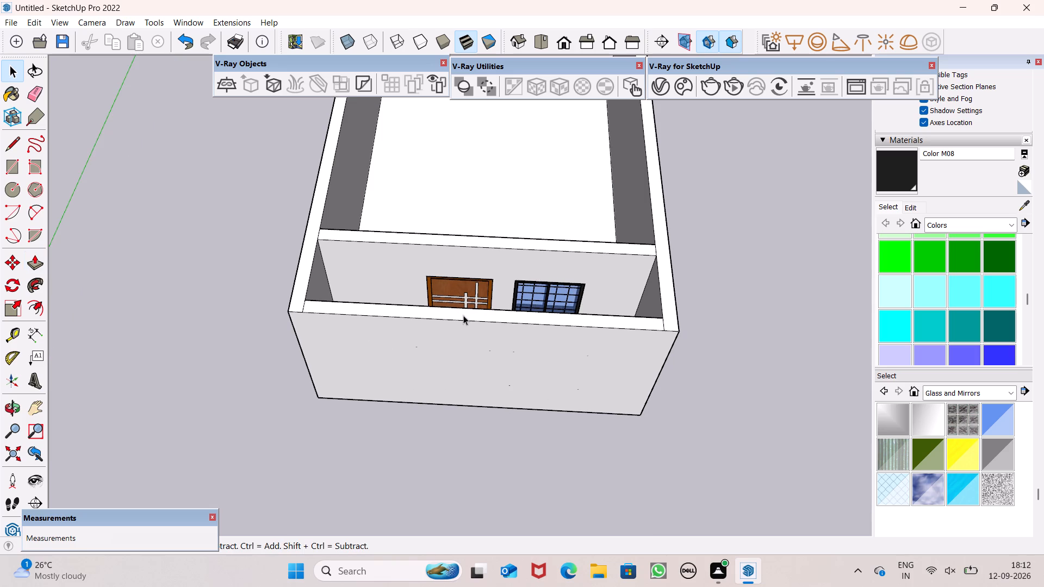
{"action": "scroll", "coordinate": [463, 311], "scroll_direction": "up", "scroll_amount": 3}
{"action": "left_click", "coordinate": [442, 314]}
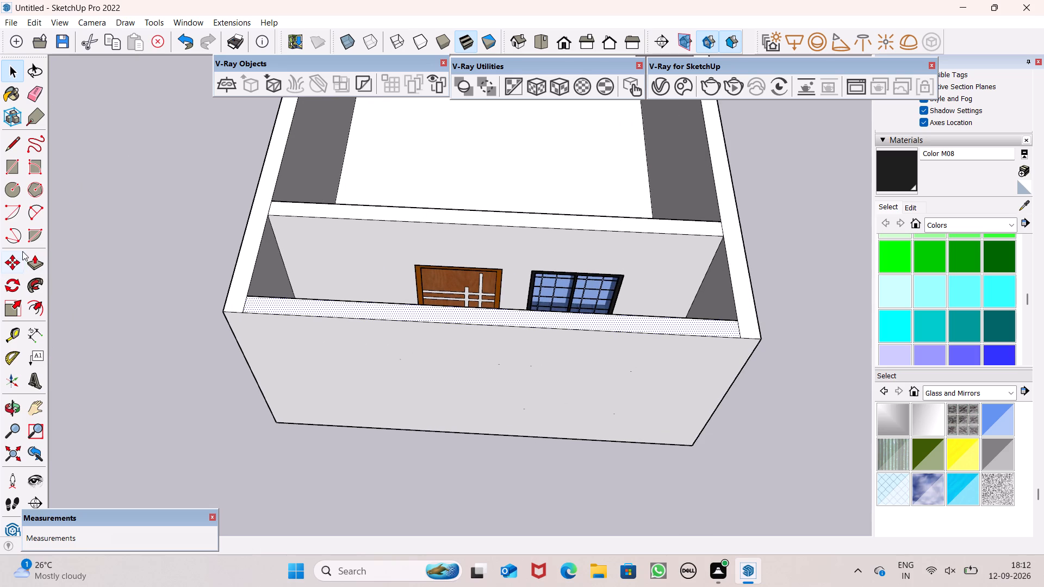
{"action": "left_click_drag", "start_coordinate": [31, 265], "coordinate": [39, 266]}
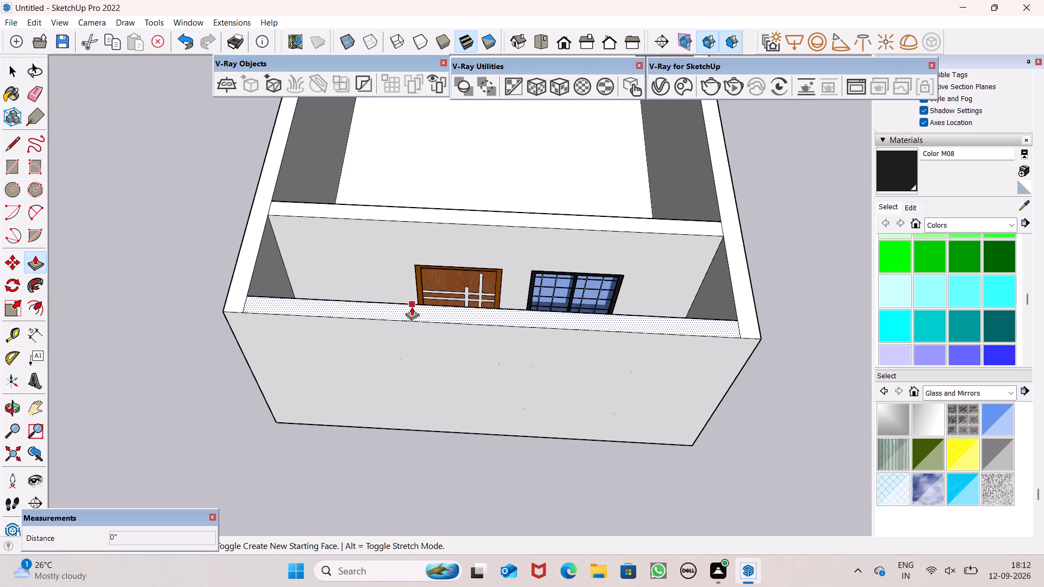
{"action": "left_click_drag", "start_coordinate": [412, 307], "coordinate": [466, 413]}
Draw a line about 5 3/16" long along the door opening's top edge to close the hole in the front wall's inner face.
{"action": "scroll", "coordinate": [566, 363], "scroll_direction": "down", "scroll_amount": 4}
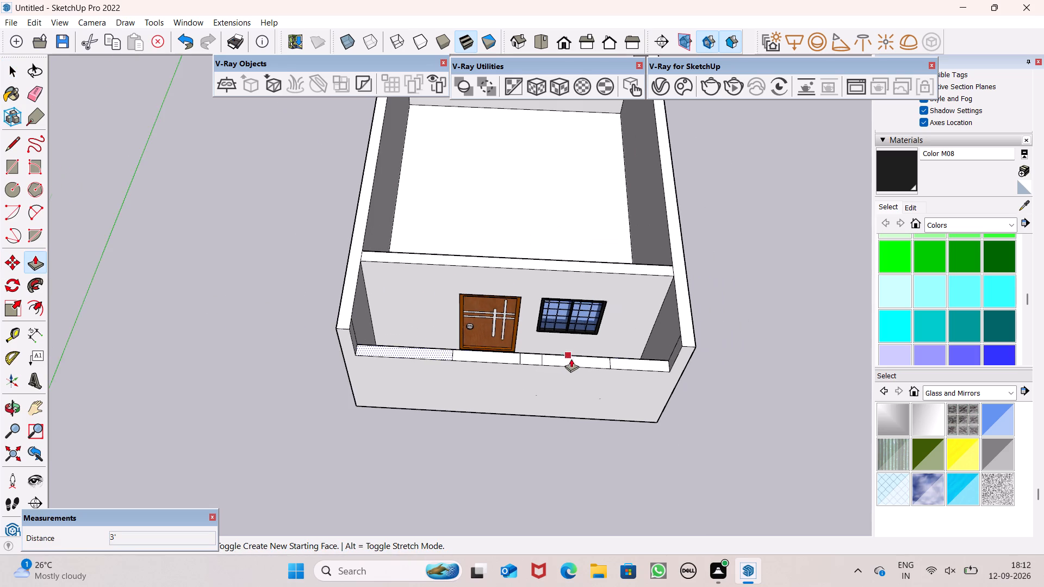
{"action": "middle_click_drag", "start_coordinate": [594, 367], "coordinate": [437, 531]}
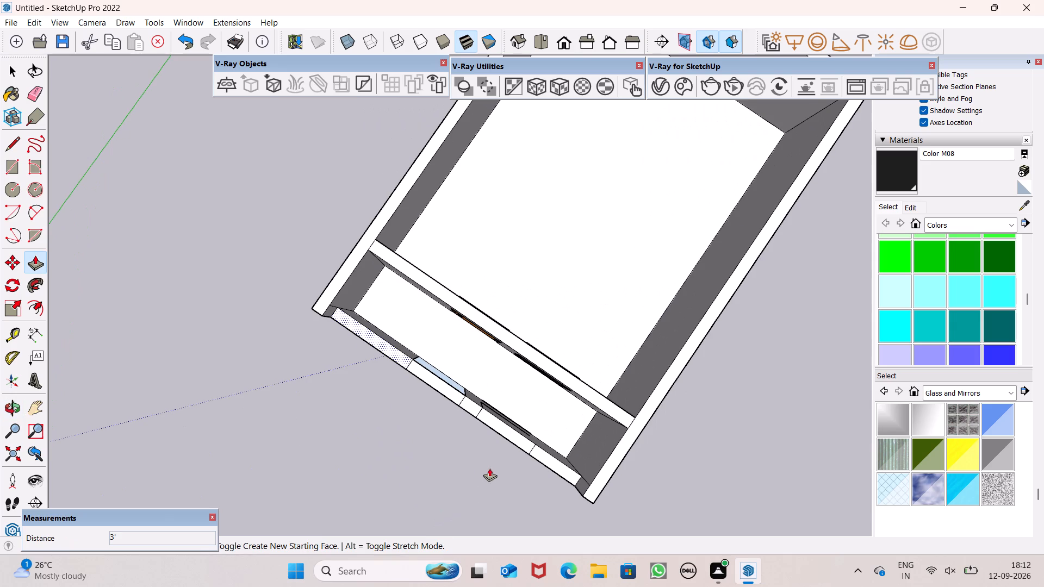
{"action": "scroll", "coordinate": [489, 467], "scroll_direction": "down", "scroll_amount": 4}
{"action": "middle_click_drag", "start_coordinate": [508, 473], "coordinate": [326, 492]}
{"action": "scroll", "coordinate": [581, 484], "scroll_direction": "up", "scroll_amount": 1}
{"action": "middle_click_drag", "start_coordinate": [581, 481], "coordinate": [557, 403]}
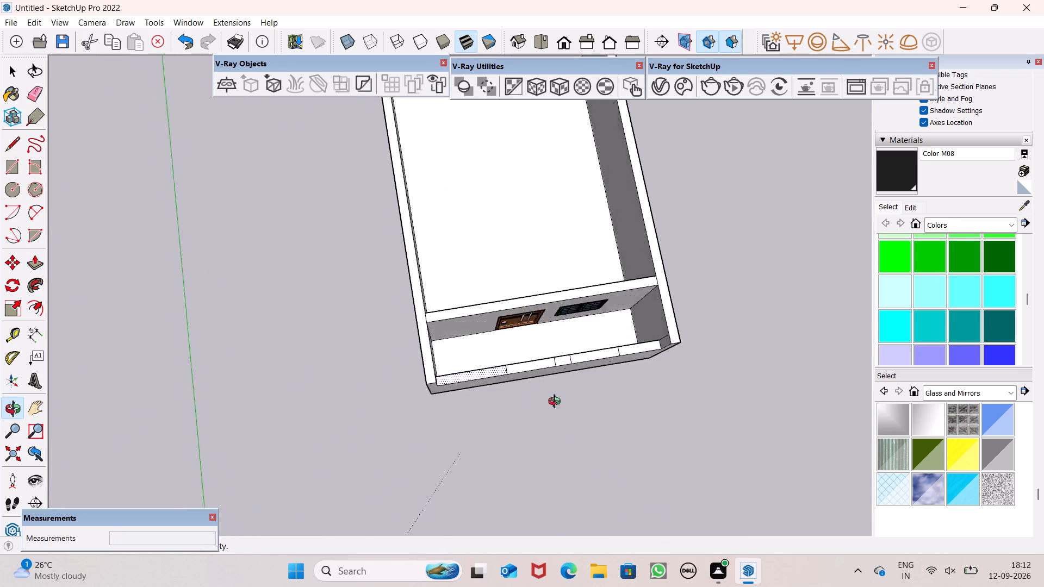
{"action": "middle_click_drag", "start_coordinate": [557, 403], "coordinate": [589, 526]}
{"action": "scroll", "coordinate": [530, 420], "scroll_direction": "up", "scroll_amount": 3}
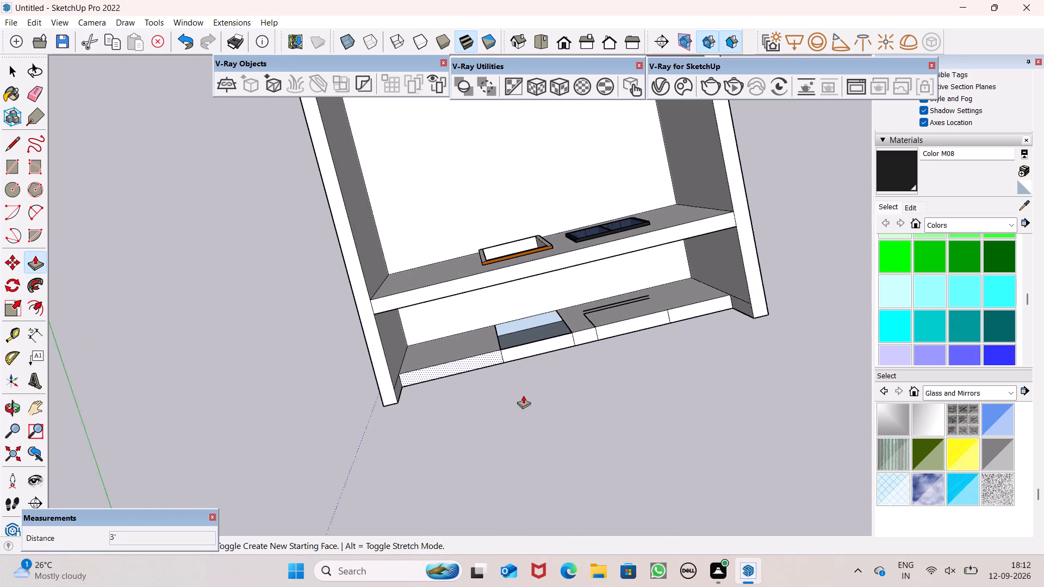
{"action": "scroll", "coordinate": [523, 395], "scroll_direction": "up", "scroll_amount": 3}
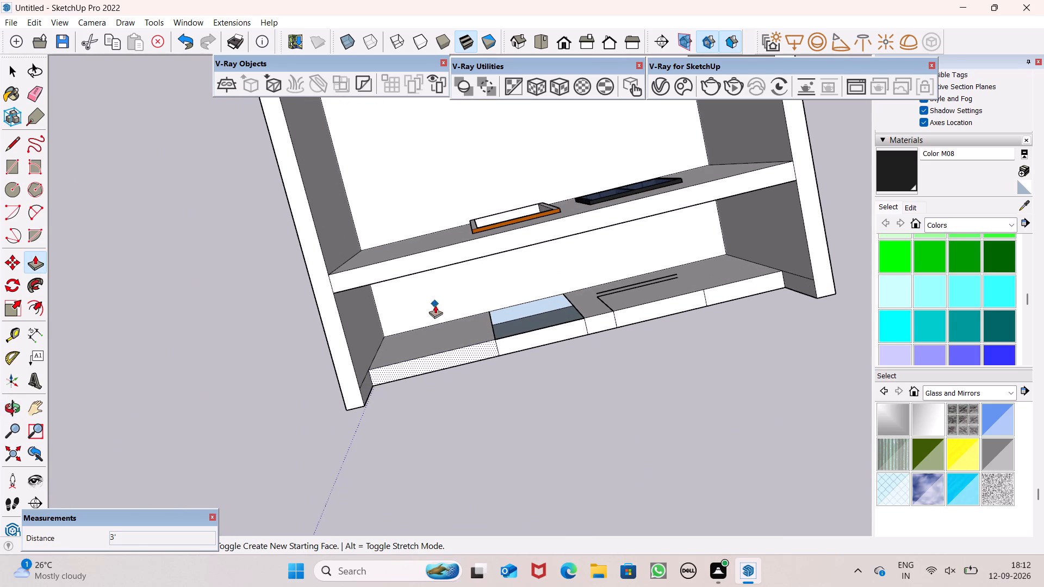
{"action": "key", "text": "space"}
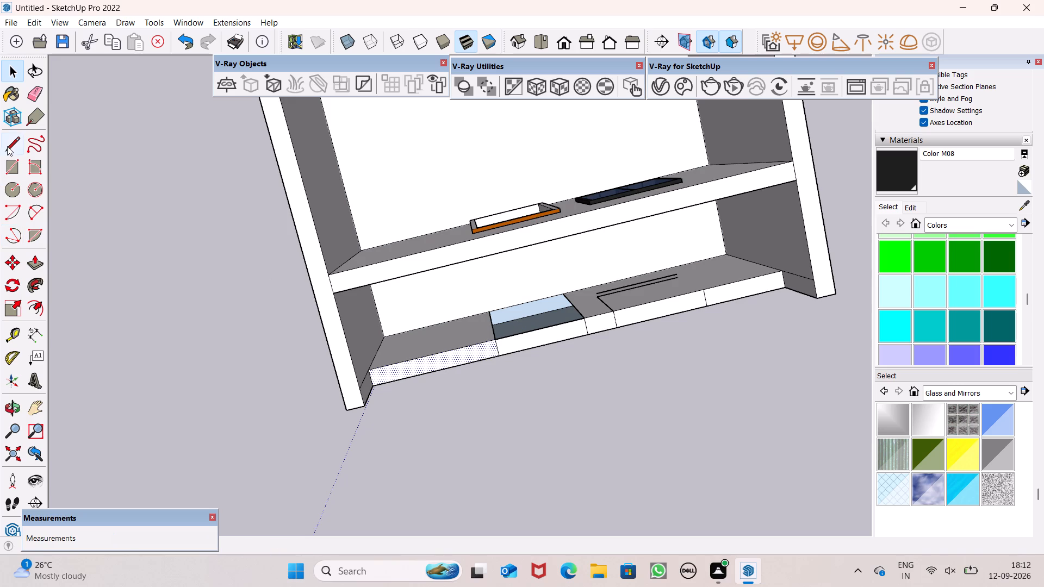
{"action": "left_click", "coordinate": [11, 145]}
{"action": "scroll", "coordinate": [577, 349], "scroll_direction": "up", "scroll_amount": 8}
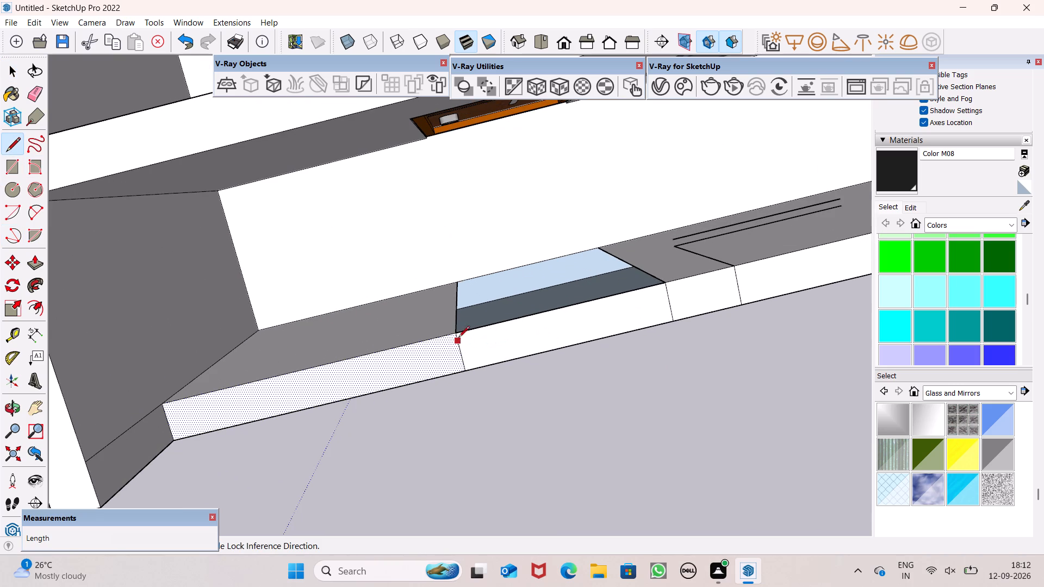
{"action": "left_click", "coordinate": [457, 334]}
{"action": "left_click", "coordinate": [478, 329]}
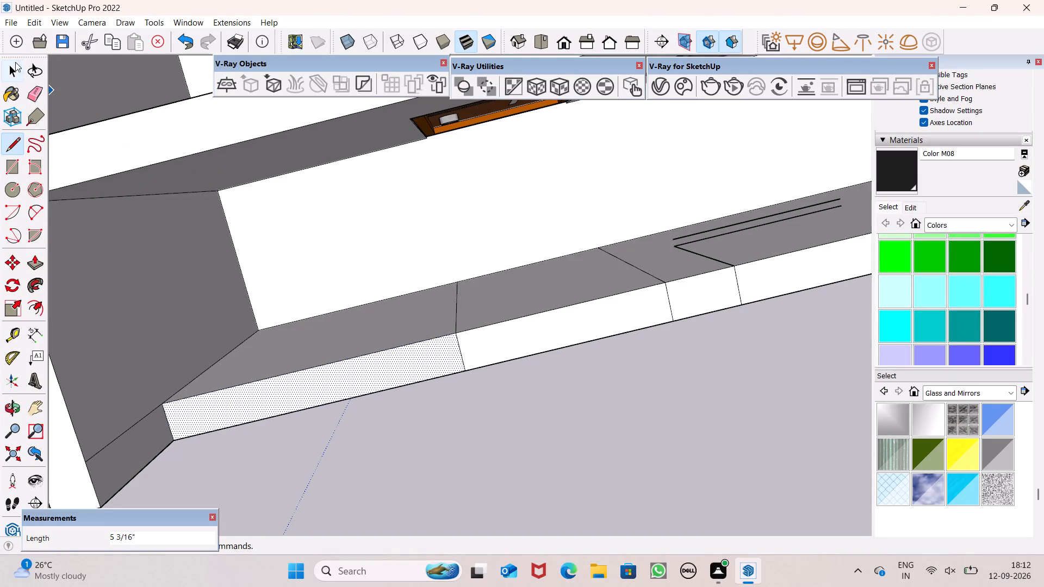
Erase the door opening's left edge on the front wall's inner face and the division line beside it on the wall top.
{"action": "left_click", "coordinate": [34, 94]}
{"action": "left_click_drag", "start_coordinate": [466, 303], "coordinate": [447, 332]}
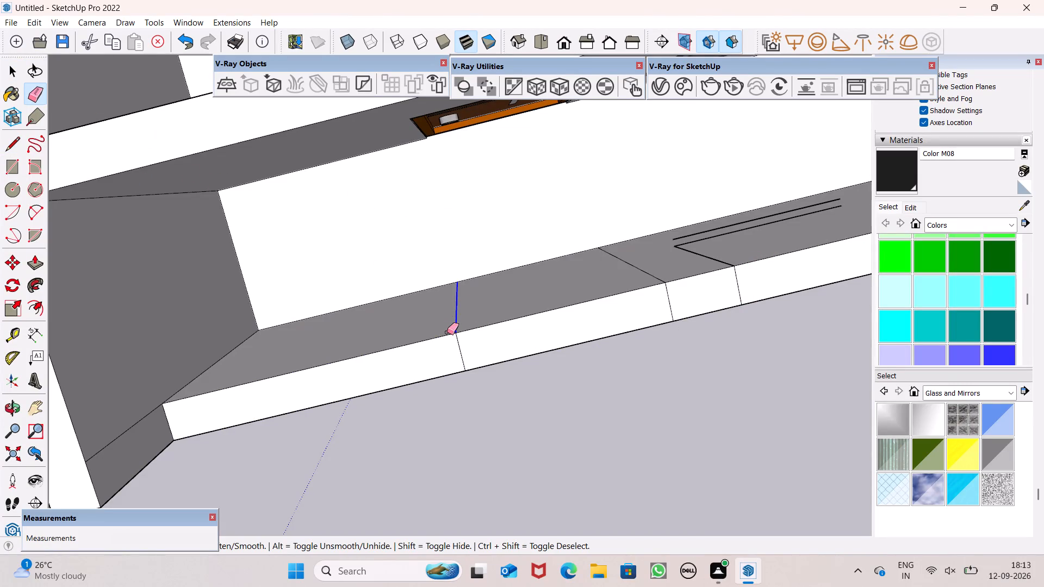
{"action": "left_click_drag", "start_coordinate": [447, 332], "coordinate": [494, 340]}
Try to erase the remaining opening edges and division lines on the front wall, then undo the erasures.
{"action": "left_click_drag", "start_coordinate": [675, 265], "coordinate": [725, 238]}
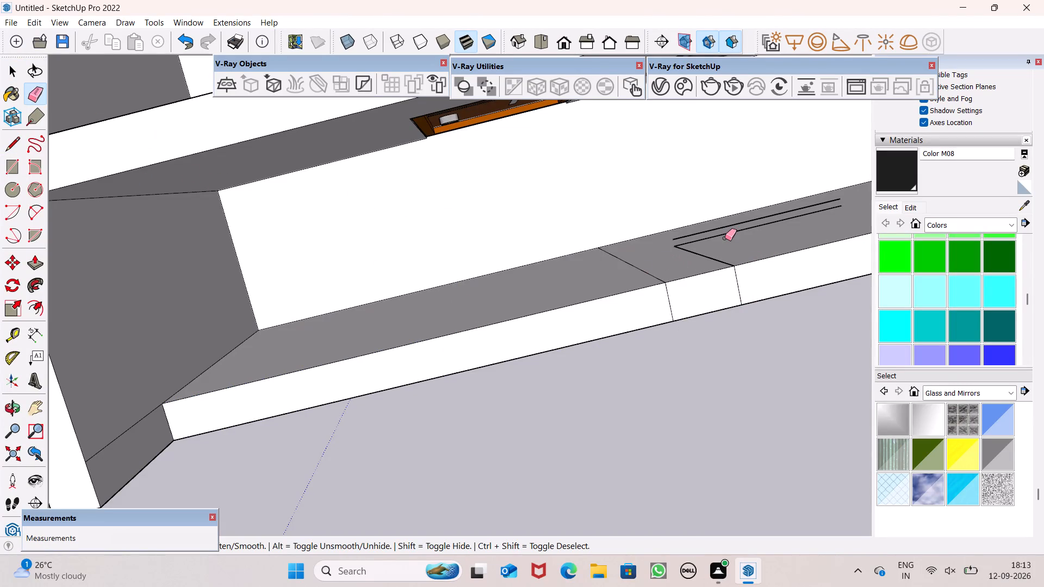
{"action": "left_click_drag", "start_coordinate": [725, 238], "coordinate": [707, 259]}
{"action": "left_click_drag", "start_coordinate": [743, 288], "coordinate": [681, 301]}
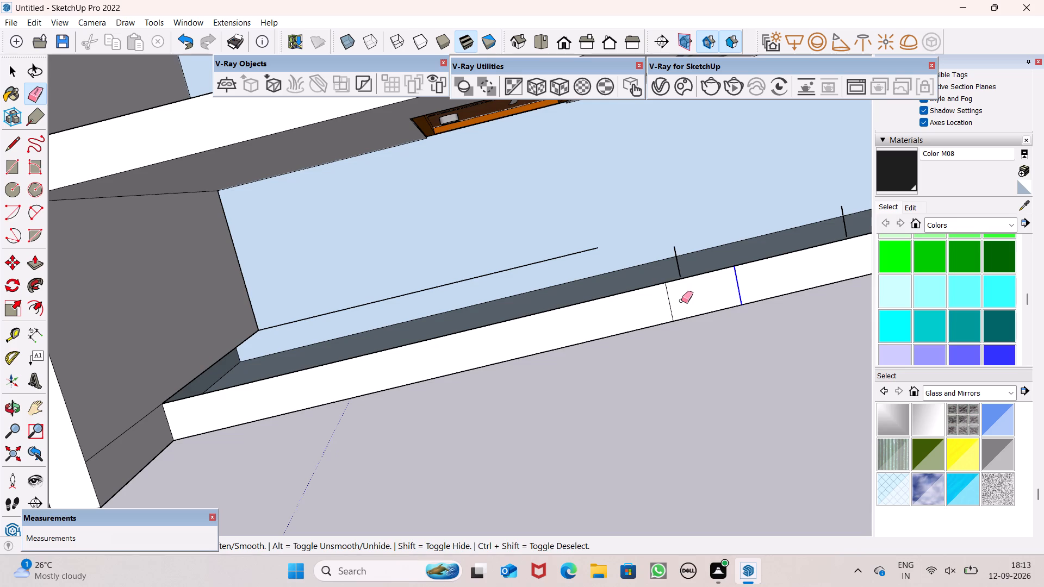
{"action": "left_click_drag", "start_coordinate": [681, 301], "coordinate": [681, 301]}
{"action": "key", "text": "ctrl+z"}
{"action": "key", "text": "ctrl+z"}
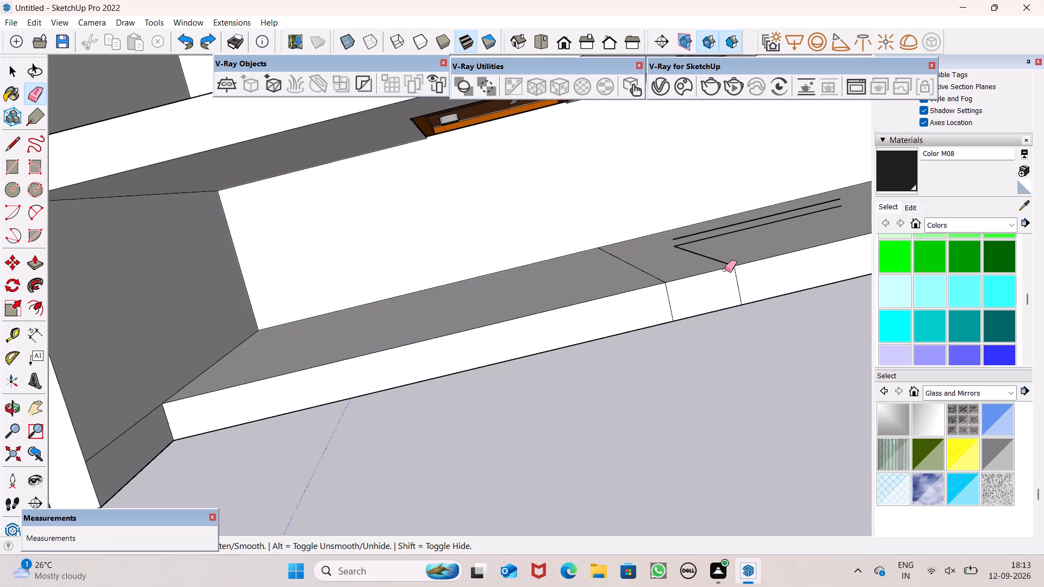
Erase the remaining door edge, the window outline and the division lines from the front wall's inner face and top.
{"action": "middle_click_drag", "start_coordinate": [713, 237], "coordinate": [653, 331]}
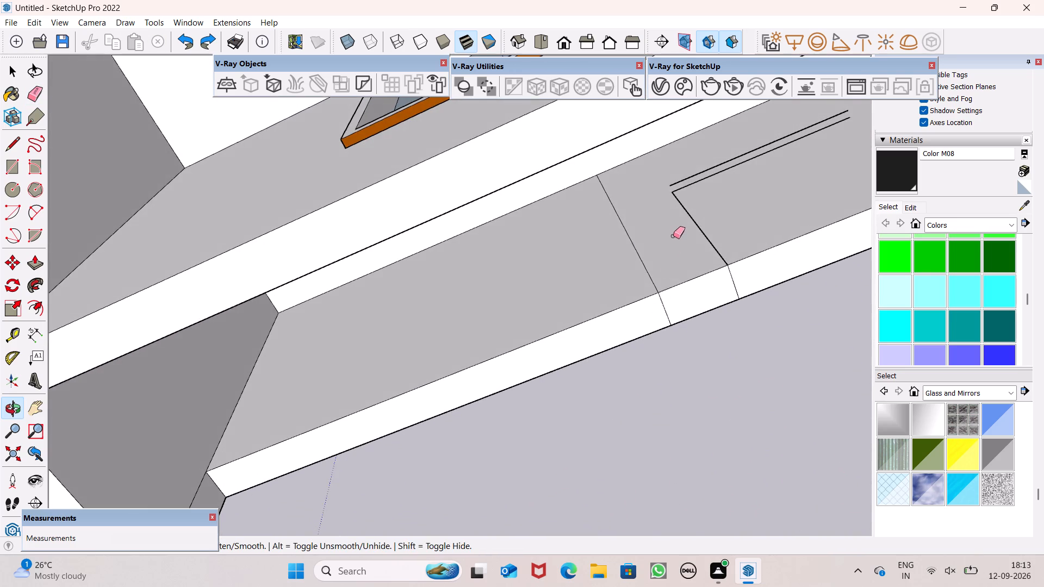
{"action": "scroll", "coordinate": [674, 231], "scroll_direction": "up", "scroll_amount": 6}
{"action": "left_click_drag", "start_coordinate": [613, 255], "coordinate": [593, 292]}
{"action": "scroll", "coordinate": [712, 270], "scroll_direction": "down", "scroll_amount": 3}
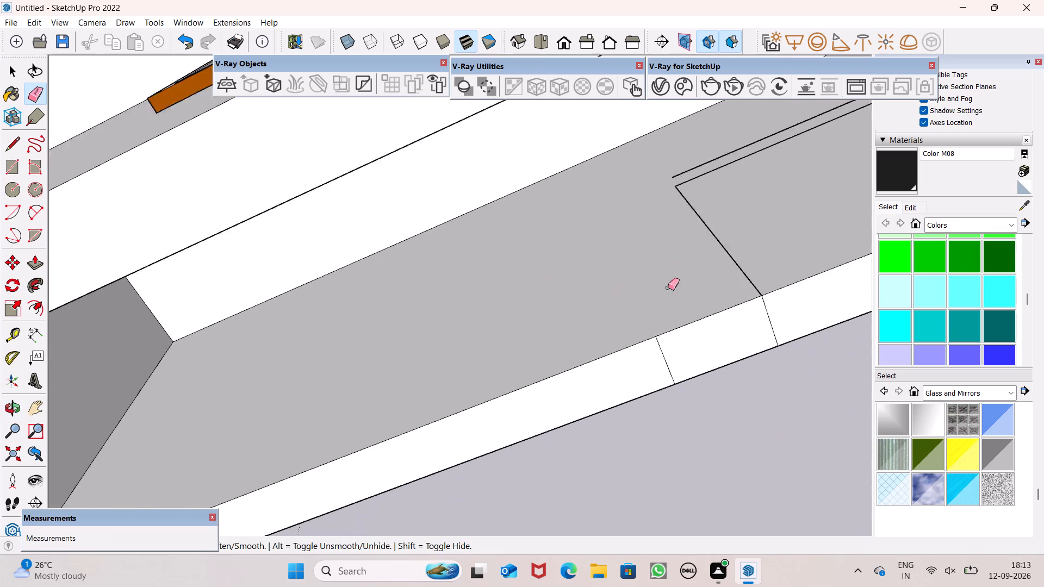
{"action": "scroll", "coordinate": [668, 288], "scroll_direction": "down", "scroll_amount": 3}
{"action": "left_click", "coordinate": [791, 146]}
{"action": "left_click", "coordinate": [712, 248]}
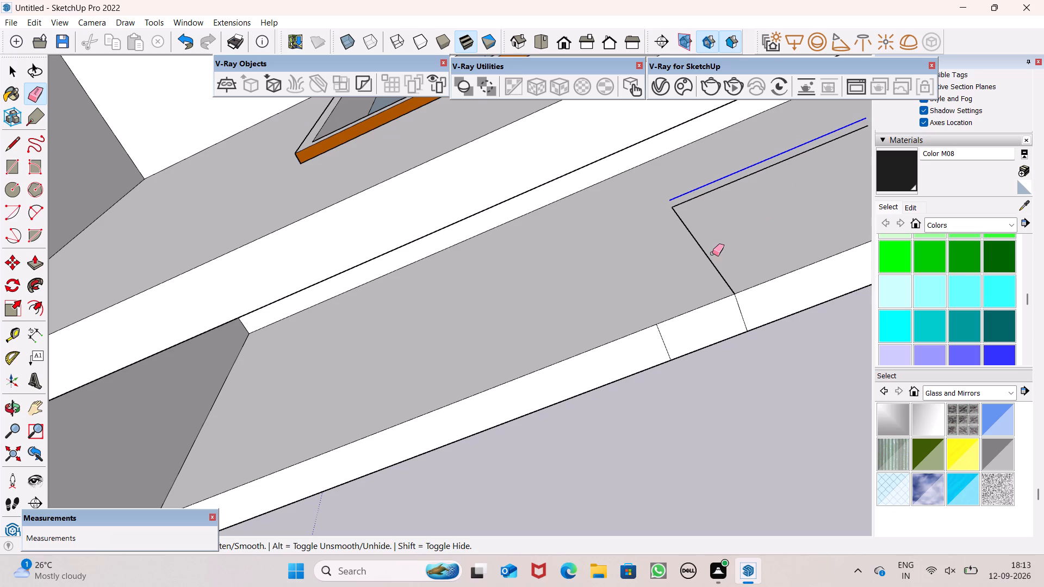
{"action": "left_click_drag", "start_coordinate": [711, 230], "coordinate": [697, 249]}
{"action": "left_click_drag", "start_coordinate": [710, 173], "coordinate": [734, 218]}
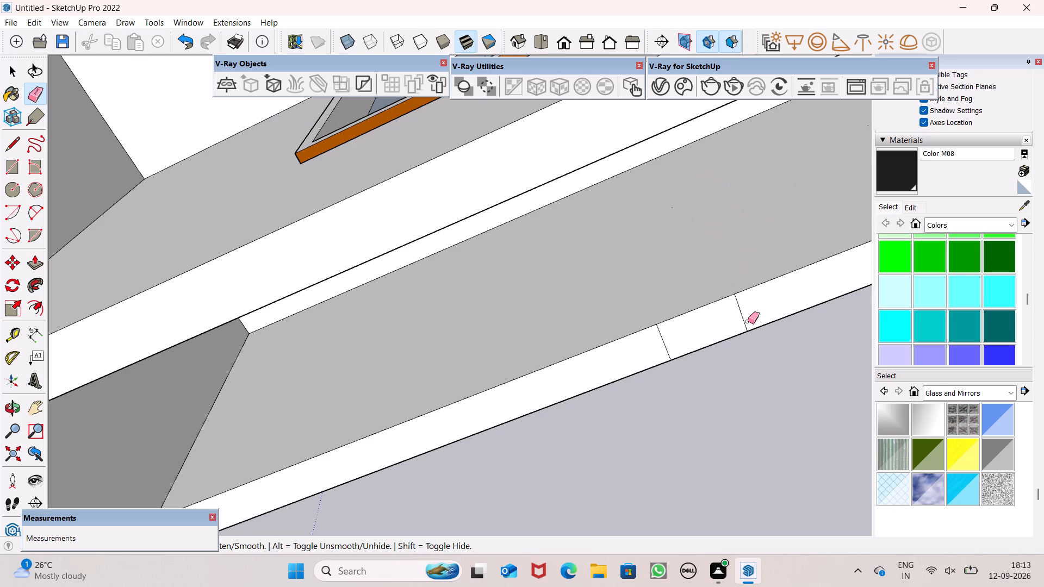
{"action": "left_click_drag", "start_coordinate": [751, 310], "coordinate": [666, 348]}
{"action": "scroll", "coordinate": [610, 258], "scroll_direction": "down", "scroll_amount": 8}
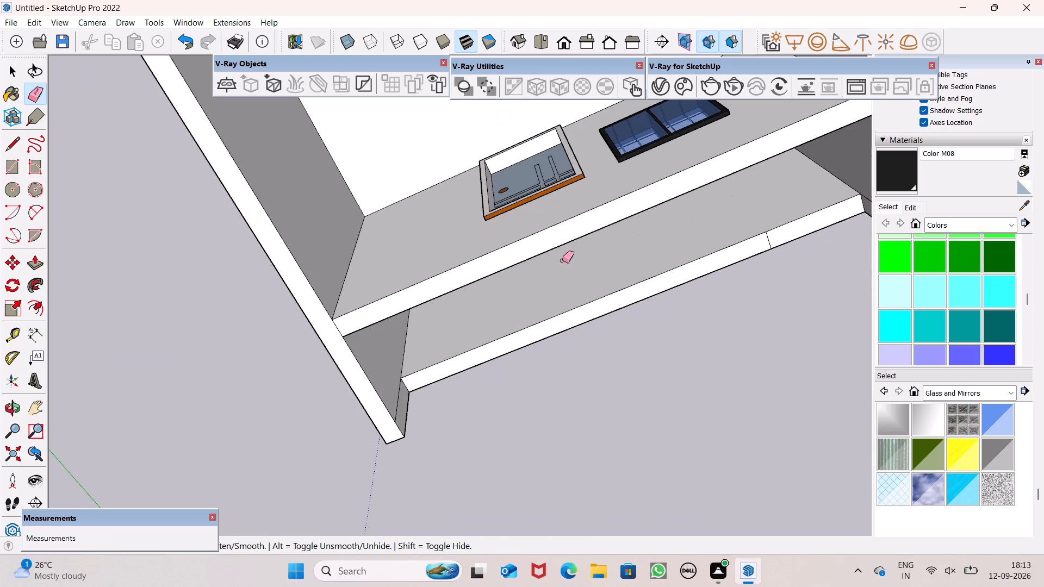
{"action": "scroll", "coordinate": [804, 245], "scroll_direction": "up", "scroll_amount": 5}
{"action": "left_click_drag", "start_coordinate": [758, 241], "coordinate": [719, 249]}
{"action": "key", "text": "space"}
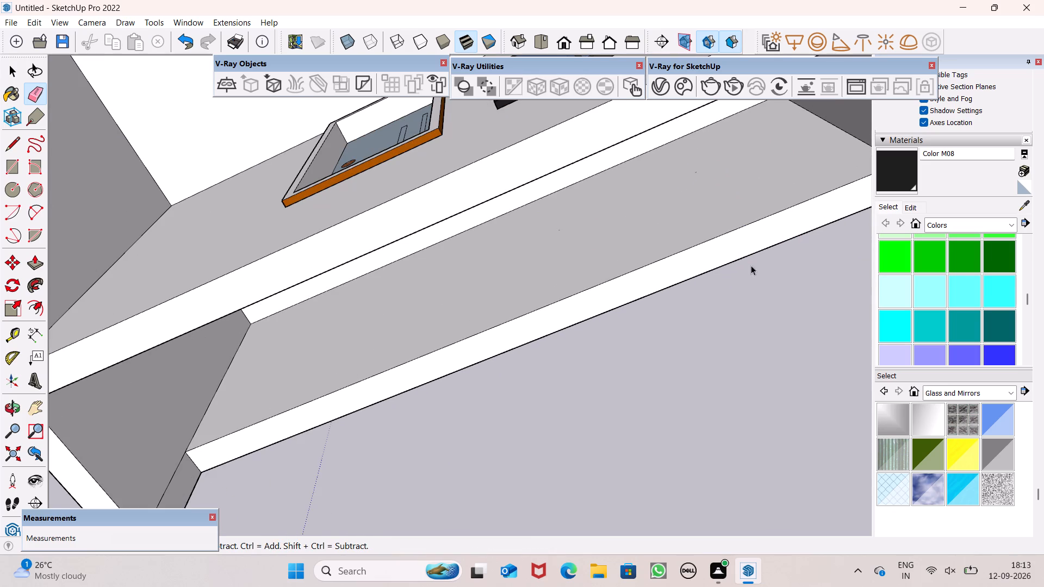
Examine the lowered front wall and the room in top view and from the front.
{"action": "scroll", "coordinate": [739, 243], "scroll_direction": "down", "scroll_amount": 8}
{"action": "middle_click_drag", "start_coordinate": [736, 249], "coordinate": [756, 70]}
{"action": "scroll", "coordinate": [747, 73], "scroll_direction": "up", "scroll_amount": 1}
{"action": "scroll", "coordinate": [703, 210], "scroll_direction": "down", "scroll_amount": 5}
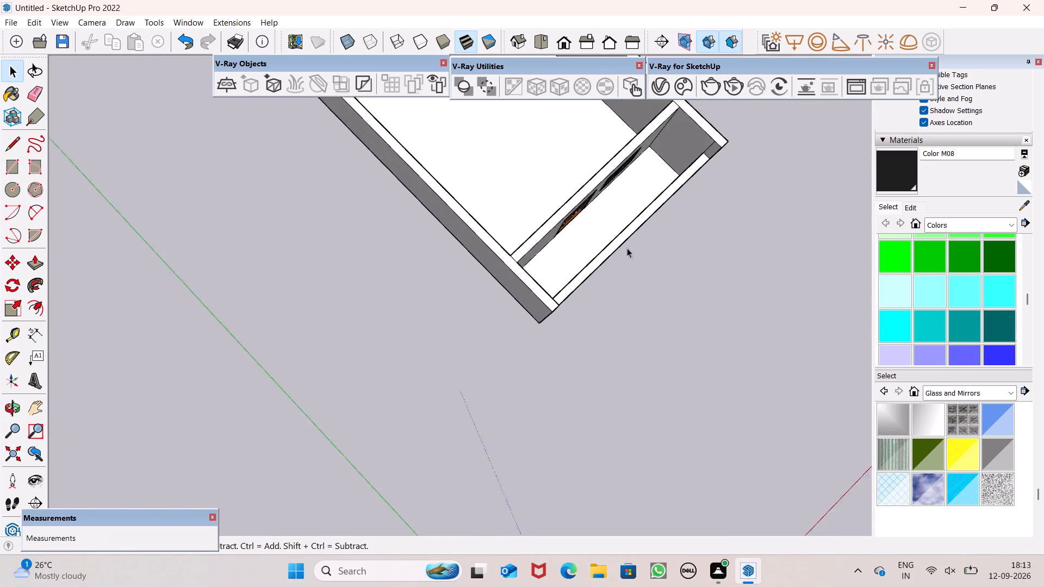
{"action": "scroll", "coordinate": [627, 248], "scroll_direction": "down", "scroll_amount": 4}
{"action": "middle_click_drag", "start_coordinate": [653, 308], "coordinate": [452, 298]}
{"action": "scroll", "coordinate": [848, 248], "scroll_direction": "up", "scroll_amount": 4}
{"action": "middle_click_drag", "start_coordinate": [751, 307], "coordinate": [751, 308]}
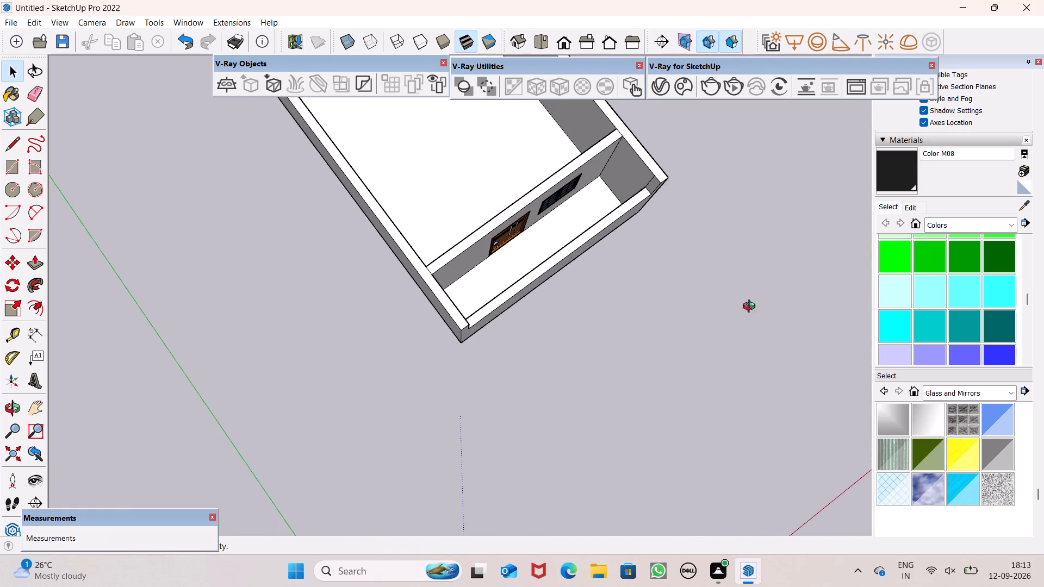
{"action": "middle_click_drag", "start_coordinate": [751, 308], "coordinate": [513, 284]}
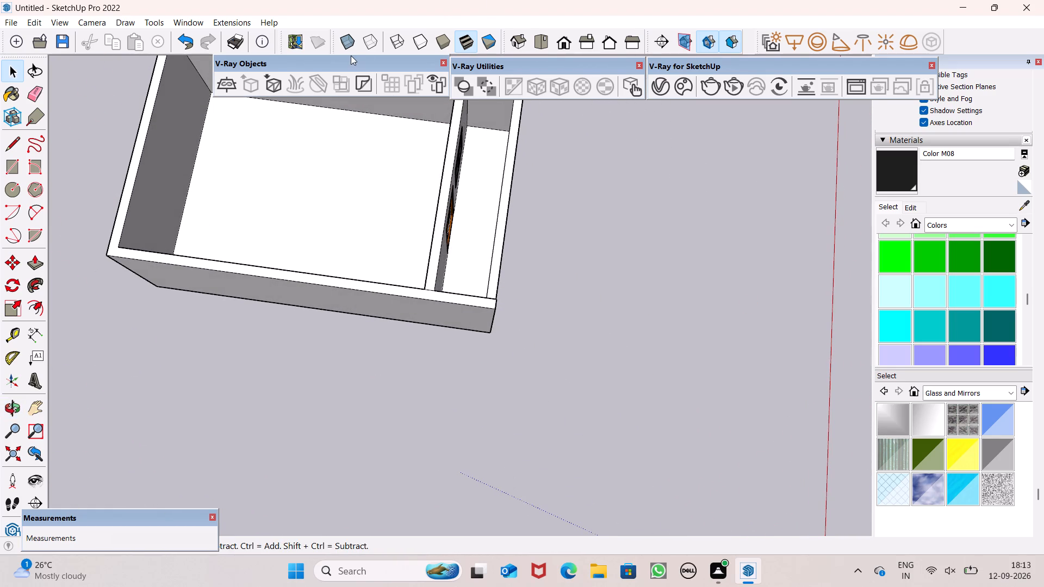
{"action": "left_click", "coordinate": [536, 39]}
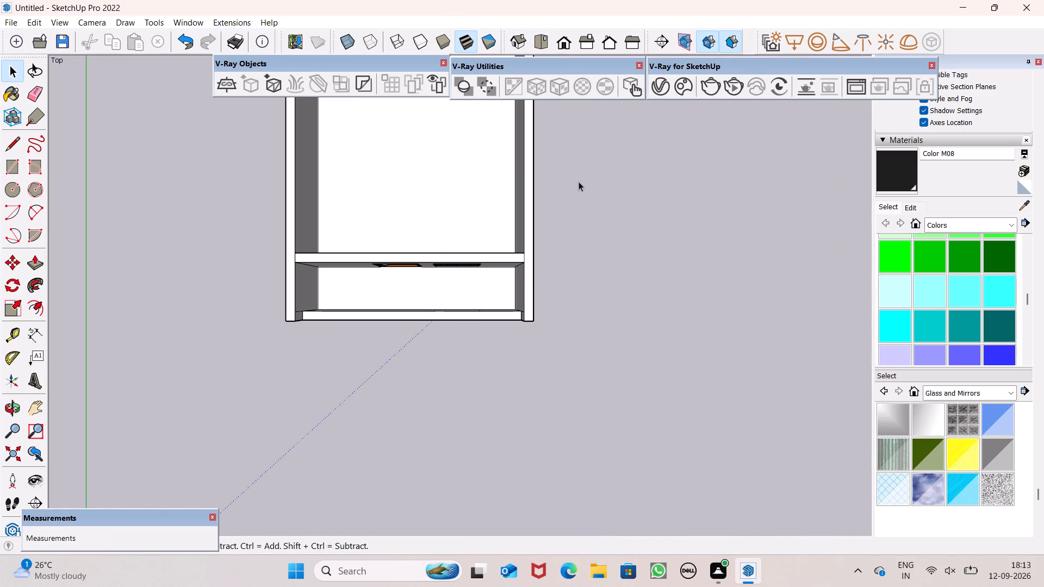
{"action": "middle_click_drag", "start_coordinate": [509, 344], "coordinate": [498, 110]}
{"action": "scroll", "coordinate": [498, 110], "scroll_direction": "up", "scroll_amount": 1}
{"action": "middle_click_drag", "start_coordinate": [448, 342], "coordinate": [436, 270]}
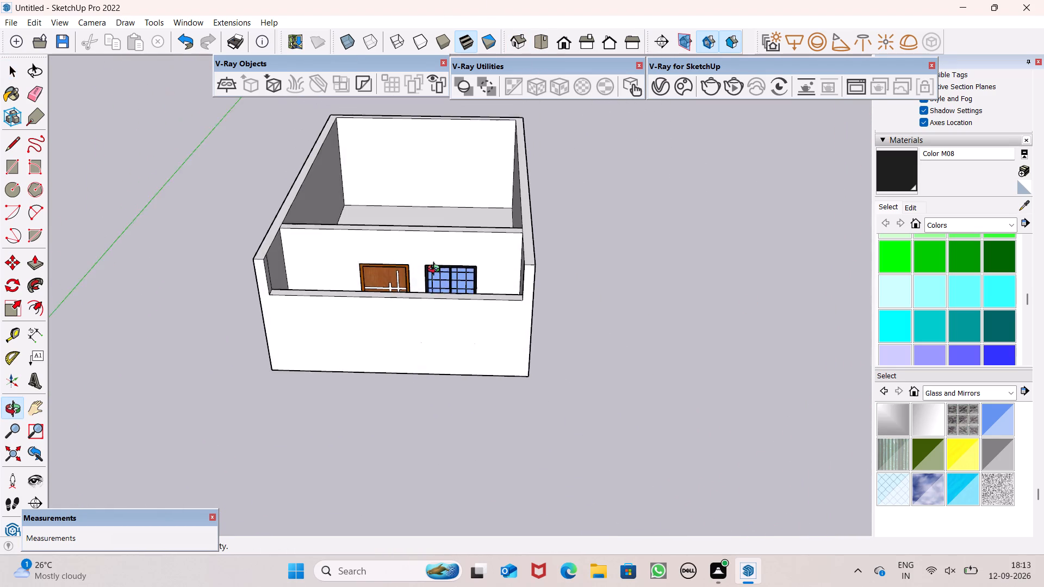
{"action": "middle_click_drag", "start_coordinate": [436, 270], "coordinate": [436, 270]}
{"action": "scroll", "coordinate": [436, 270], "scroll_direction": "up", "scroll_amount": 1}
{"action": "scroll", "coordinate": [234, 219], "scroll_direction": "up", "scroll_amount": 2}
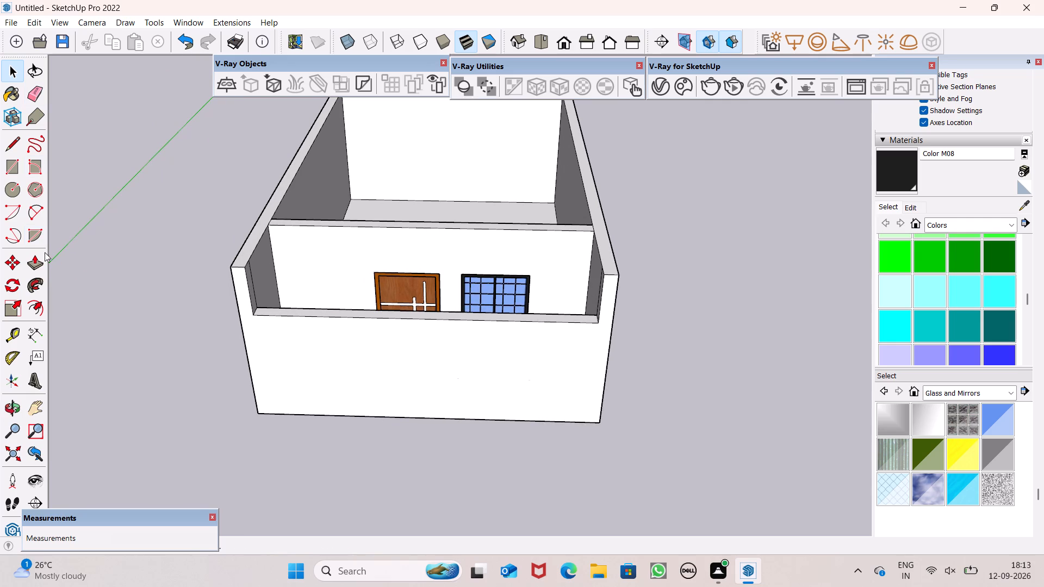
Push the front wall's top face down with Push/Pull by more than 3' to leave a low wall.
{"action": "left_click", "coordinate": [33, 260]}
{"action": "middle_click_drag", "start_coordinate": [345, 349], "coordinate": [309, 426]}
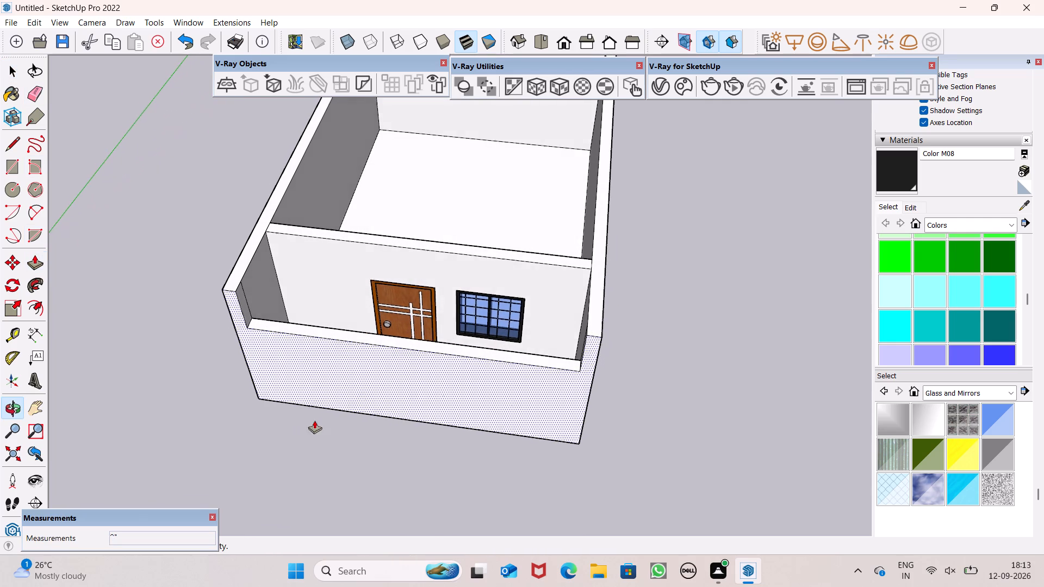
{"action": "scroll", "coordinate": [419, 345], "scroll_direction": "up", "scroll_amount": 4}
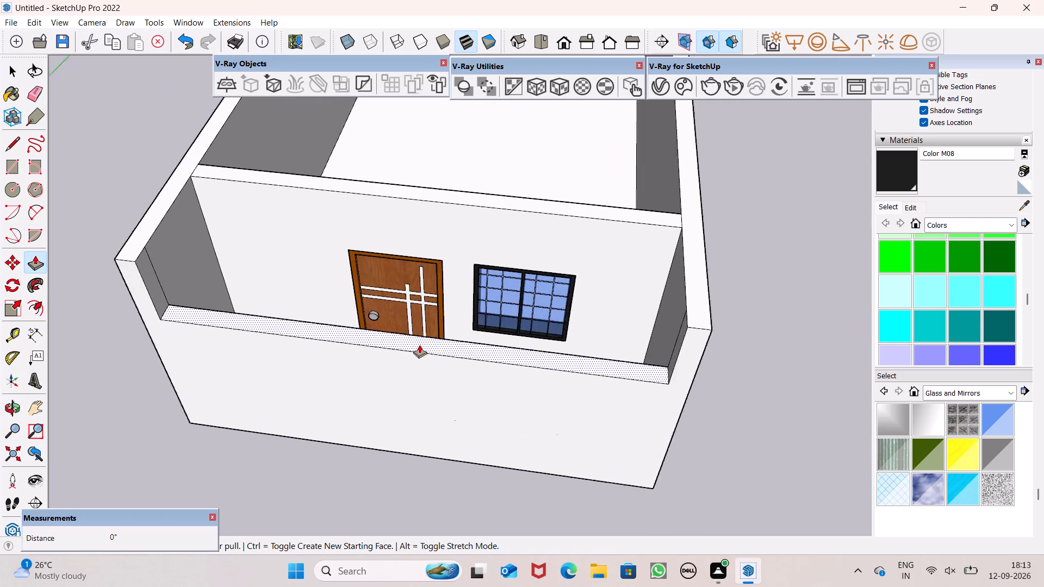
{"action": "scroll", "coordinate": [419, 345], "scroll_direction": "up", "scroll_amount": 3}
{"action": "left_click_drag", "start_coordinate": [419, 340], "coordinate": [433, 410]}
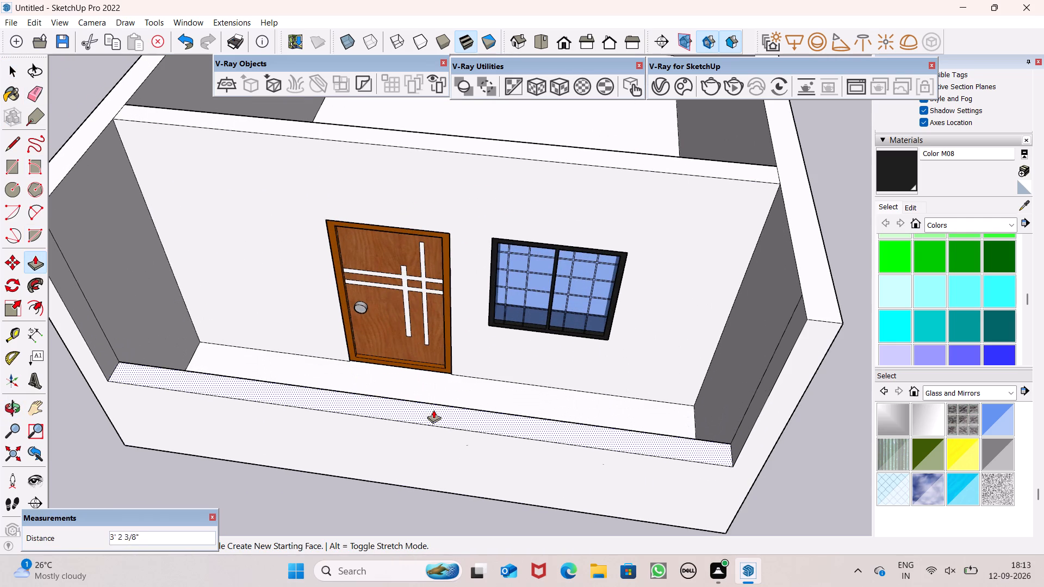
{"action": "left_click_drag", "start_coordinate": [433, 410], "coordinate": [430, 438]}
{"action": "key", "text": "space"}
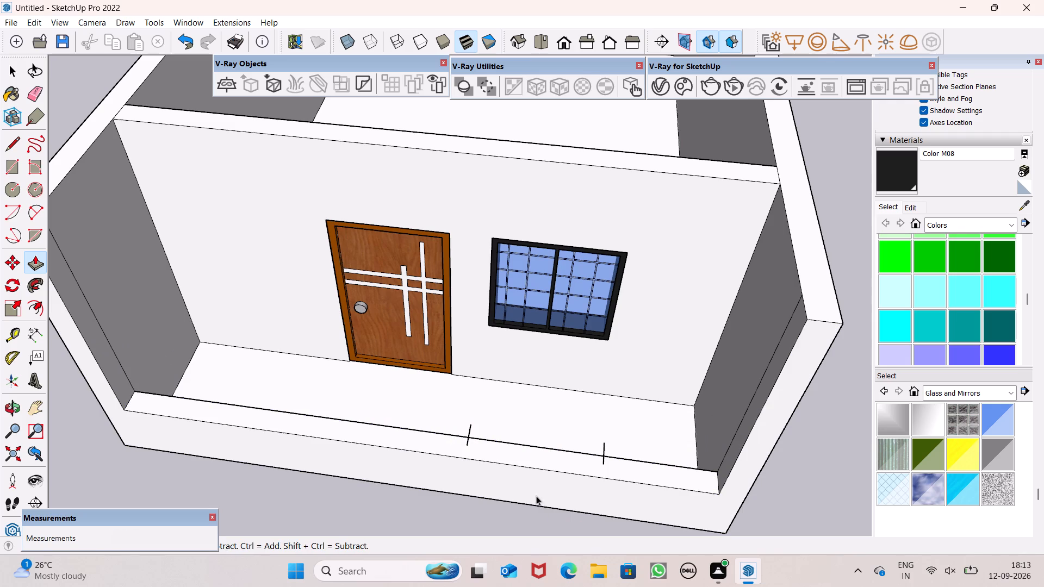
Erase the two short leftover vertical edges crossing the inner top edge of the lowered front wall.
{"action": "left_click", "coordinate": [37, 107]}
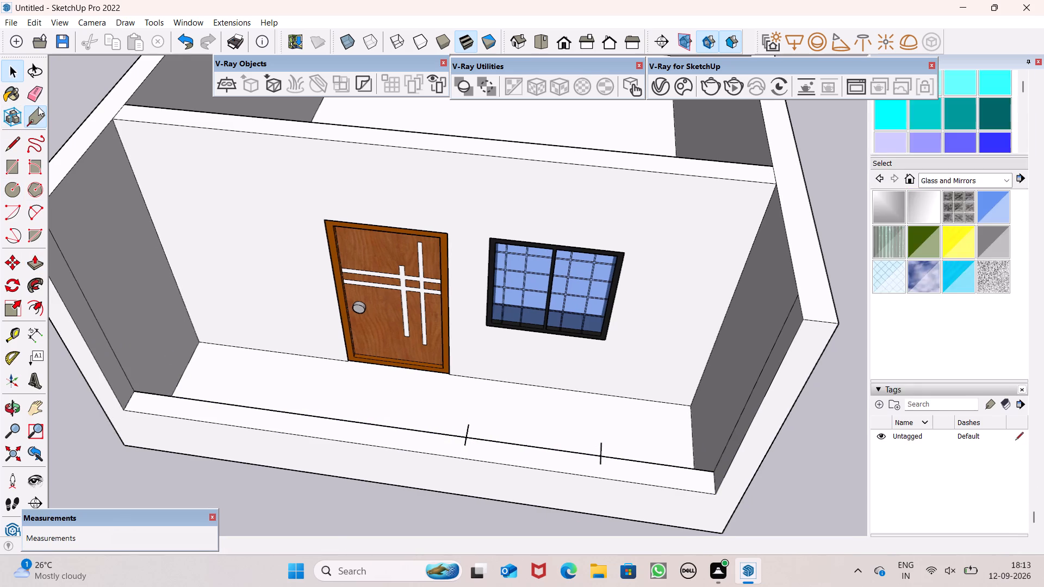
{"action": "left_click", "coordinate": [39, 103]}
{"action": "scroll", "coordinate": [622, 473], "scroll_direction": "up", "scroll_amount": 6}
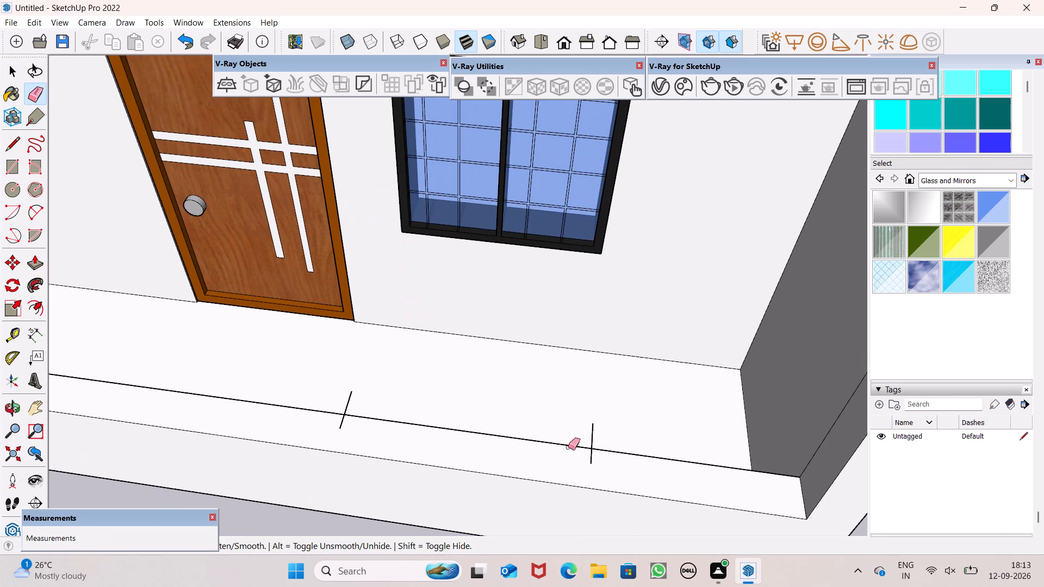
{"action": "left_click_drag", "start_coordinate": [594, 452], "coordinate": [586, 462]}
{"action": "left_click_drag", "start_coordinate": [337, 420], "coordinate": [347, 428]}
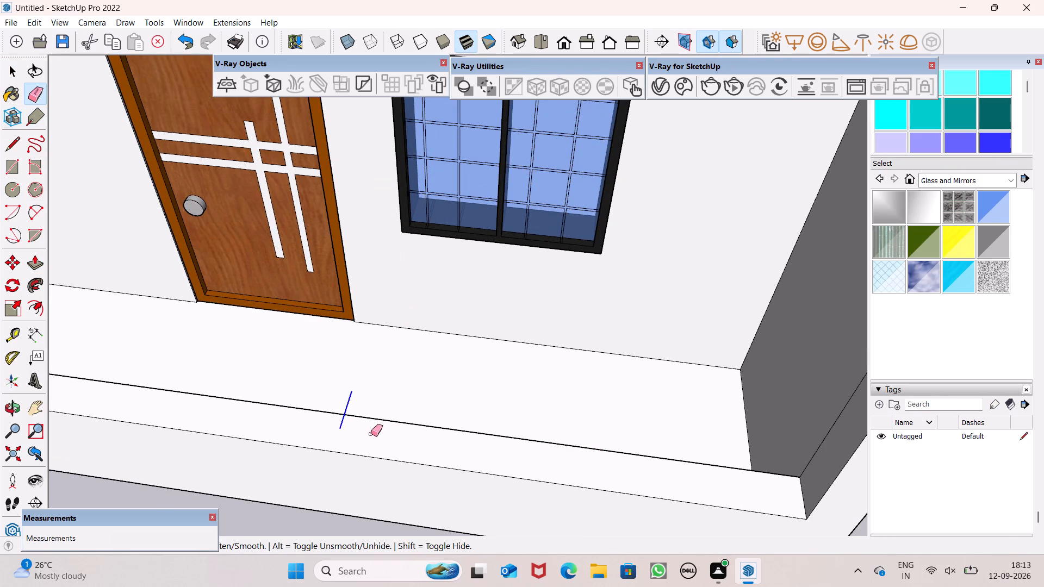
{"action": "key", "text": "space"}
{"action": "key", "text": "space"}
Push the front wall's top face down a little more than 1' further with Push/Pull.
{"action": "scroll", "coordinate": [432, 355], "scroll_direction": "down", "scroll_amount": 8}
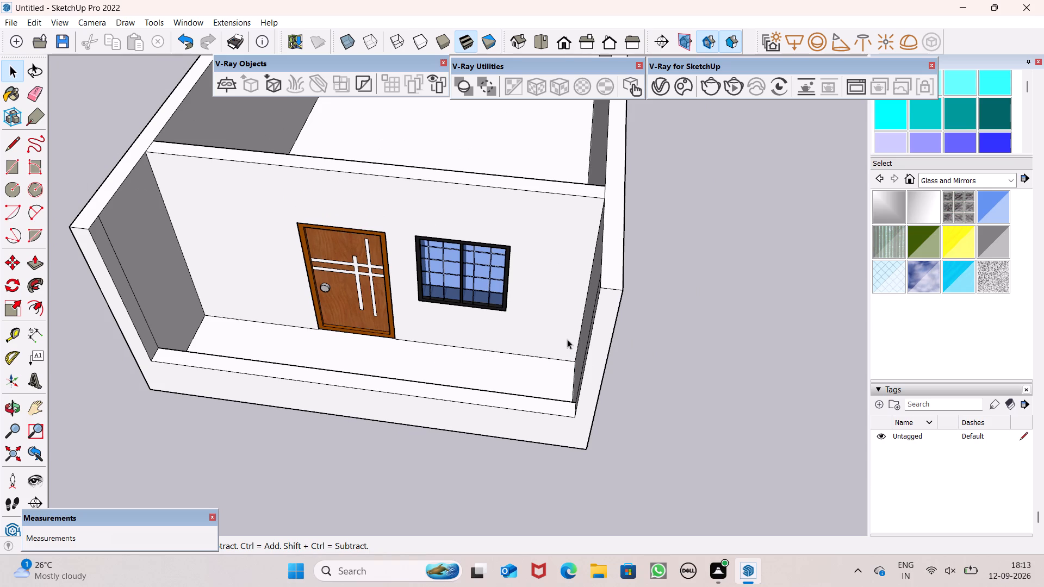
{"action": "scroll", "coordinate": [562, 341], "scroll_direction": "down", "scroll_amount": 1}
{"action": "middle_click_drag", "start_coordinate": [540, 410], "coordinate": [552, 341]}
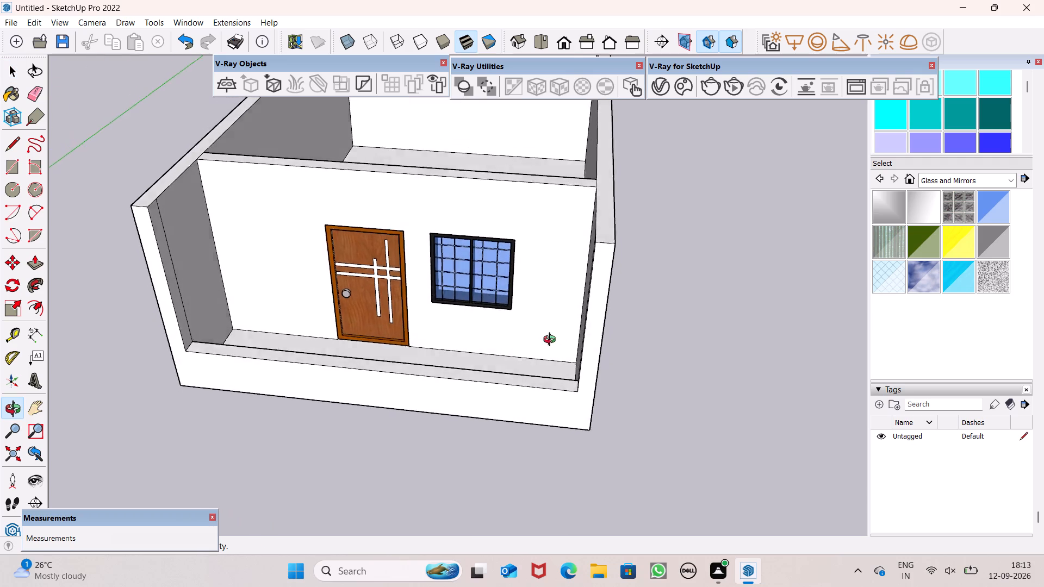
{"action": "middle_click_drag", "start_coordinate": [552, 341], "coordinate": [575, 322]}
{"action": "scroll", "coordinate": [551, 360], "scroll_direction": "up", "scroll_amount": 3}
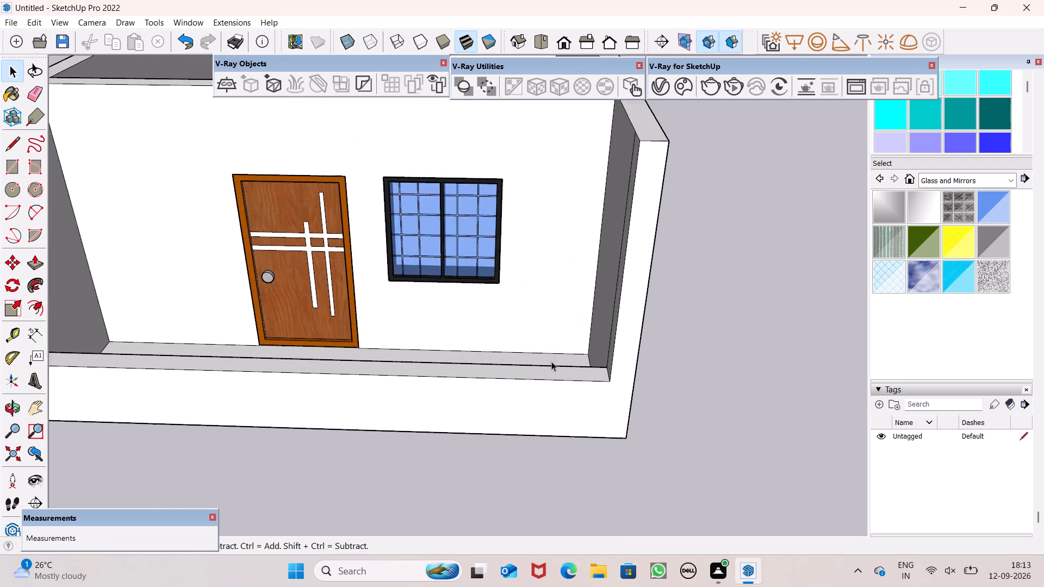
{"action": "scroll", "coordinate": [551, 361], "scroll_direction": "up", "scroll_amount": 2}
{"action": "scroll", "coordinate": [529, 360], "scroll_direction": "down", "scroll_amount": 5}
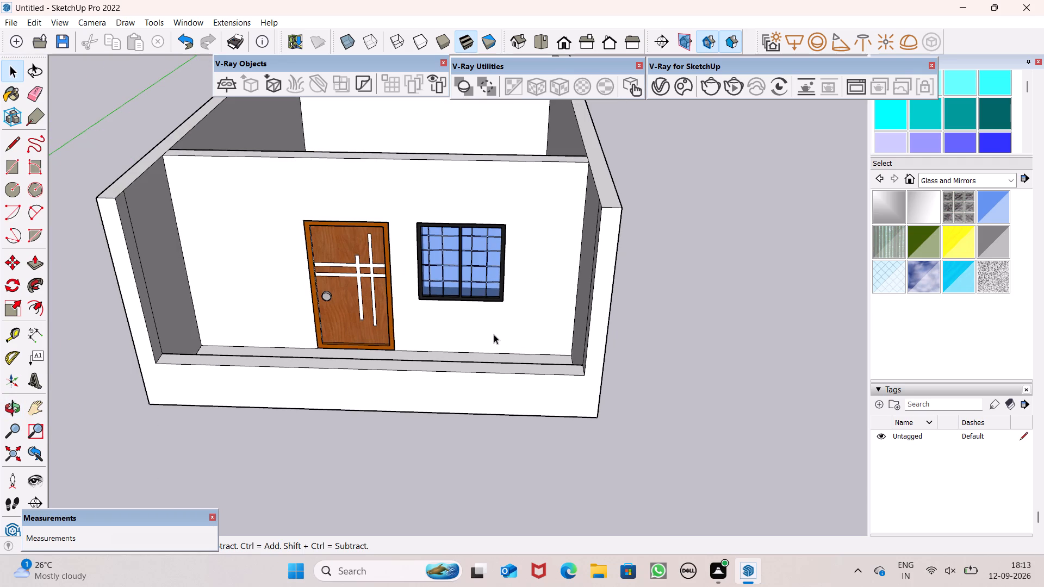
{"action": "middle_click_drag", "start_coordinate": [471, 355], "coordinate": [462, 338]}
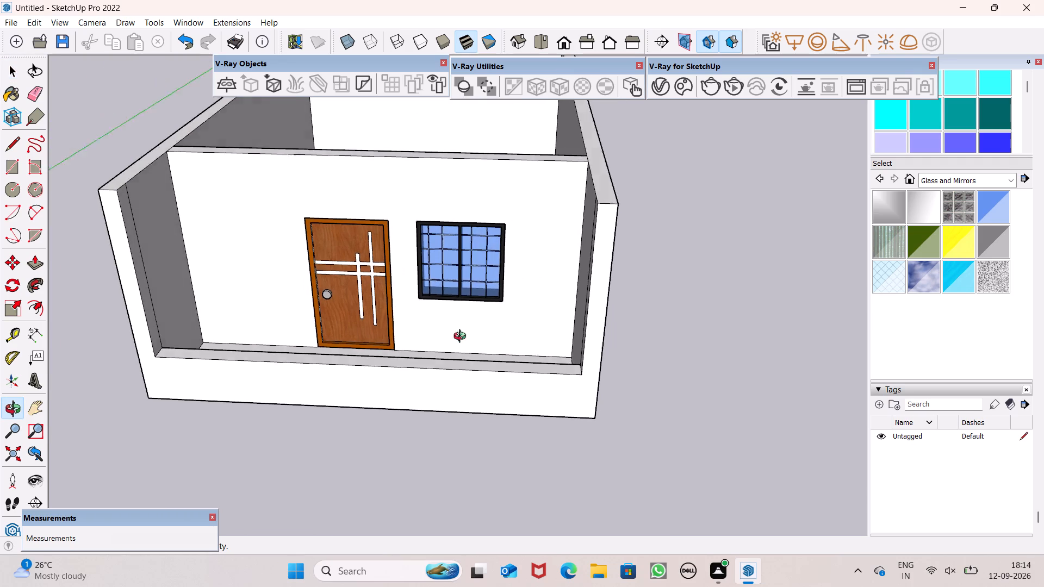
{"action": "middle_click_drag", "start_coordinate": [462, 338], "coordinate": [465, 302]}
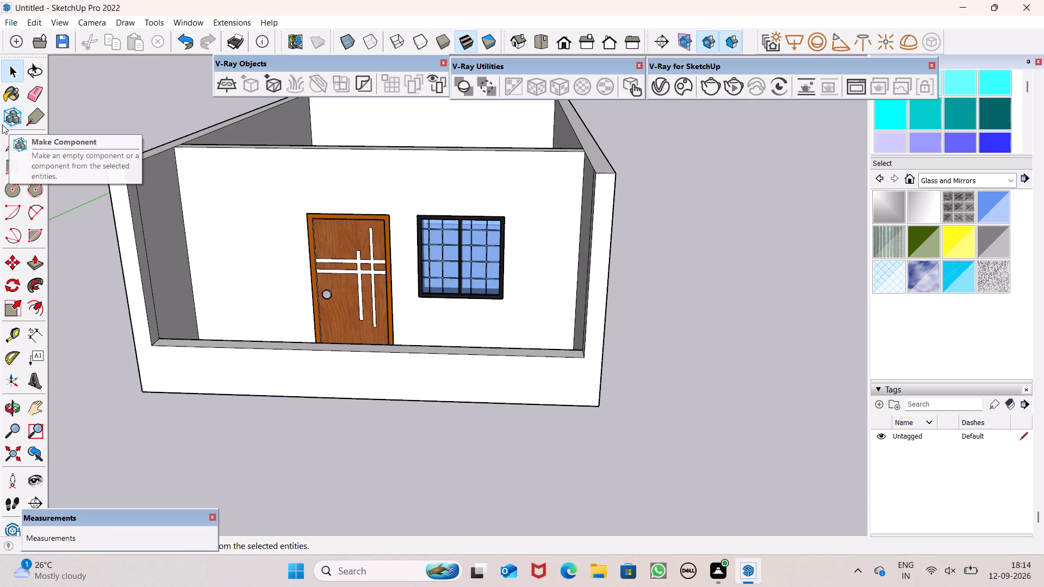
{"action": "left_click", "coordinate": [36, 267]}
{"action": "scroll", "coordinate": [279, 331], "scroll_direction": "up", "scroll_amount": 5}
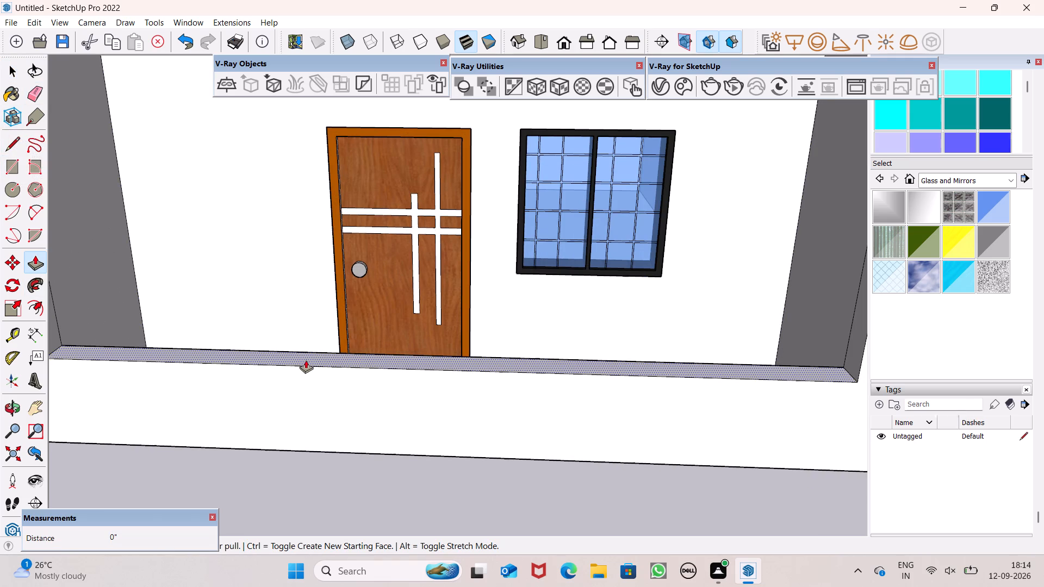
{"action": "left_click_drag", "start_coordinate": [306, 358], "coordinate": [318, 399]}
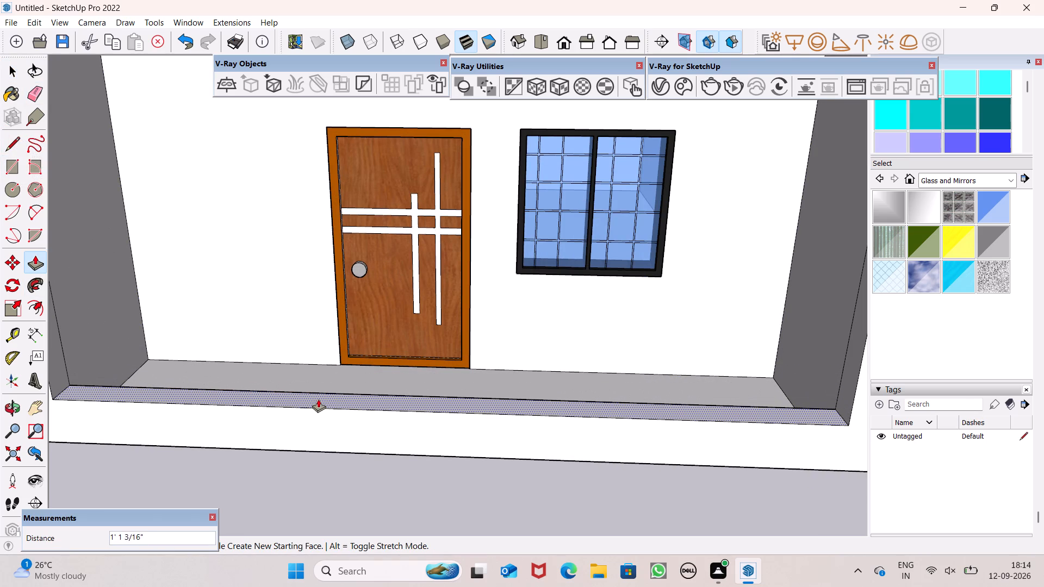
{"action": "left_click_drag", "start_coordinate": [318, 399], "coordinate": [318, 403]}
Raise the front wall's top face by about 3 1/4" with Push/Pull.
{"action": "scroll", "coordinate": [452, 310], "scroll_direction": "down", "scroll_amount": 6}
{"action": "middle_click_drag", "start_coordinate": [521, 377], "coordinate": [521, 378]}
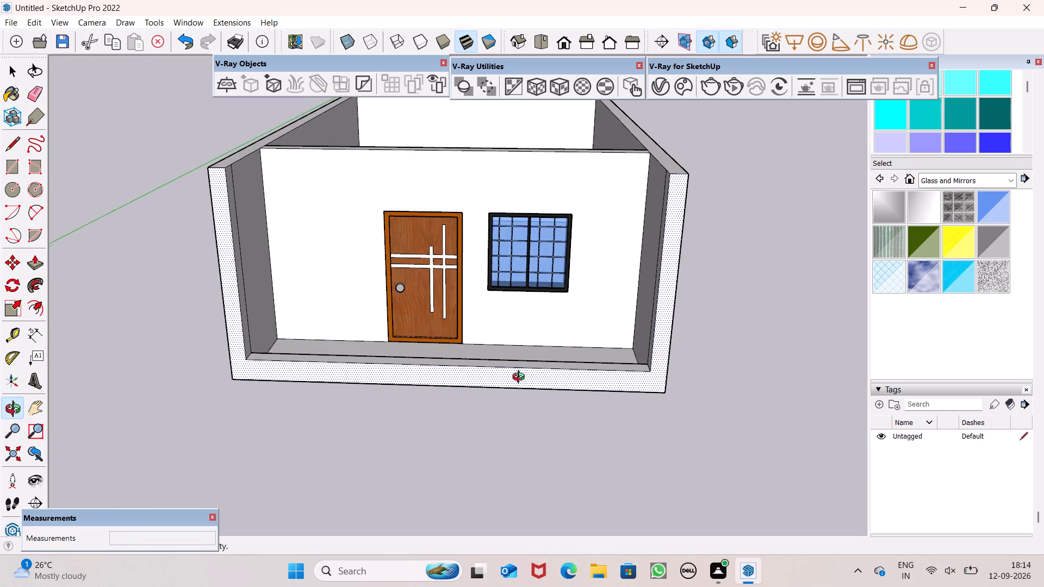
{"action": "middle_click_drag", "start_coordinate": [521, 378], "coordinate": [518, 363]}
{"action": "middle_click_drag", "start_coordinate": [539, 385], "coordinate": [541, 374]}
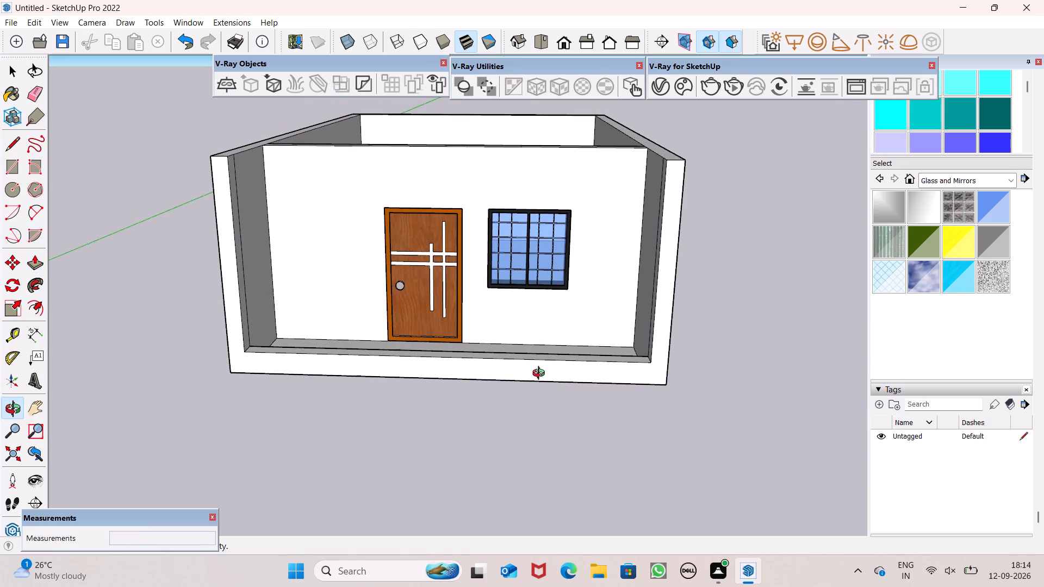
{"action": "middle_click_drag", "start_coordinate": [541, 374], "coordinate": [513, 429]}
{"action": "scroll", "coordinate": [431, 374], "scroll_direction": "up", "scroll_amount": 6}
{"action": "left_click_drag", "start_coordinate": [410, 360], "coordinate": [410, 353]}
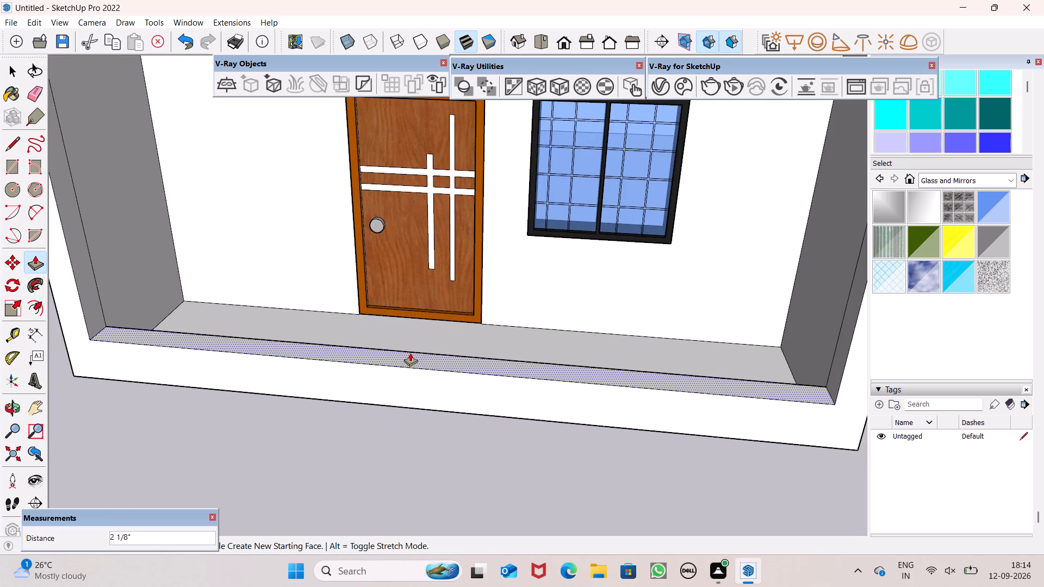
{"action": "left_click_drag", "start_coordinate": [410, 353], "coordinate": [413, 351]}
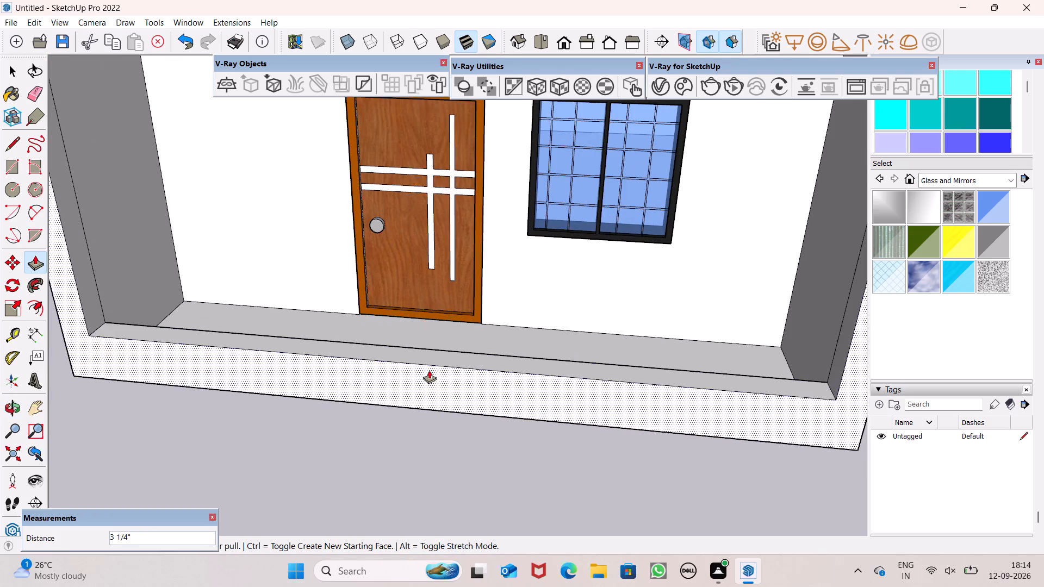
{"action": "key", "text": "space"}
Examine the low front wall and the room behind it from the front and from above.
{"action": "scroll", "coordinate": [447, 285], "scroll_direction": "down", "scroll_amount": 7}
{"action": "middle_click_drag", "start_coordinate": [523, 339], "coordinate": [539, 260]}
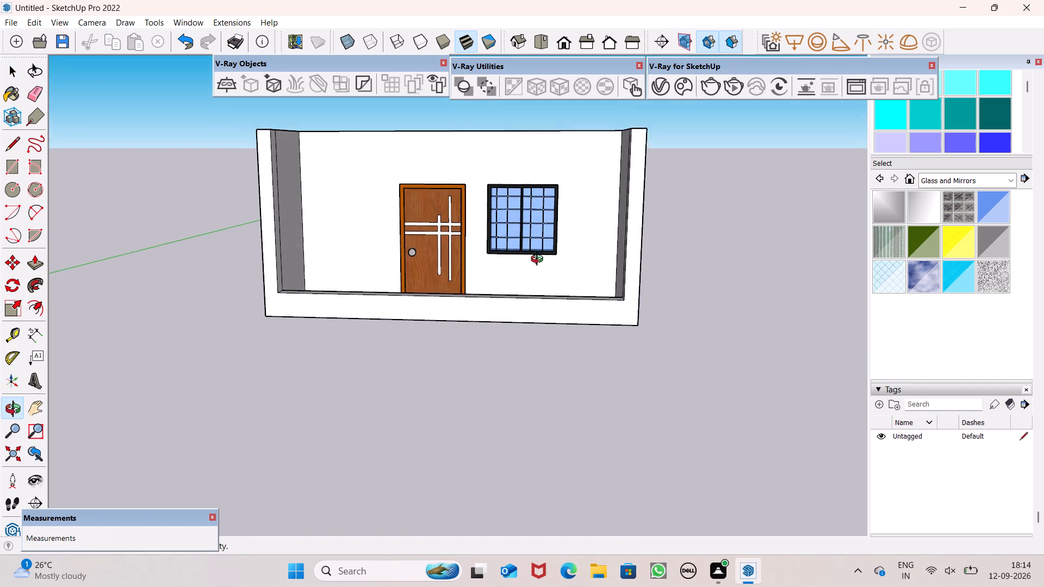
{"action": "middle_click_drag", "start_coordinate": [539, 260], "coordinate": [547, 348]}
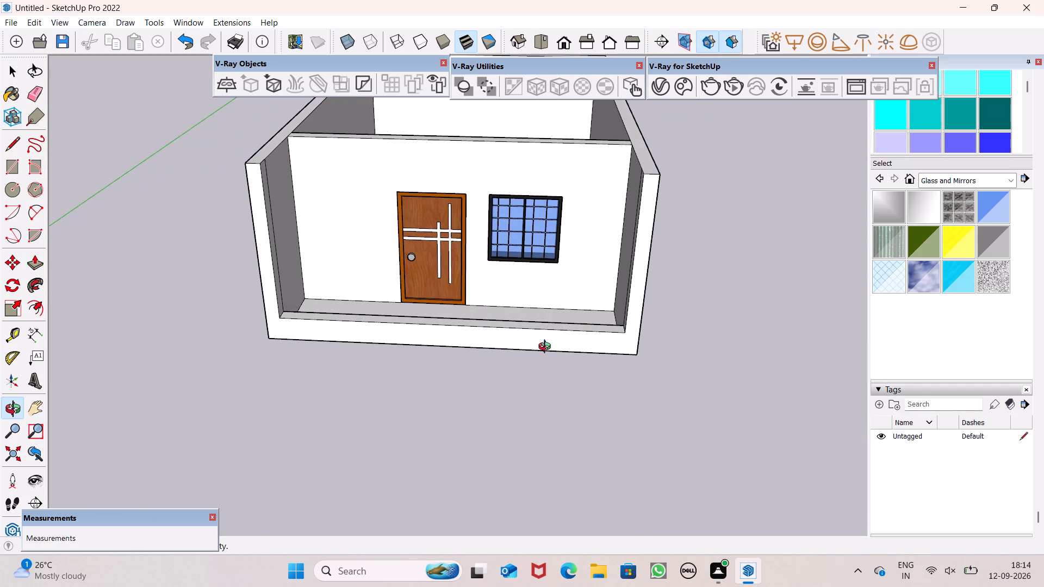
{"action": "middle_click_drag", "start_coordinate": [547, 348], "coordinate": [555, 228]}
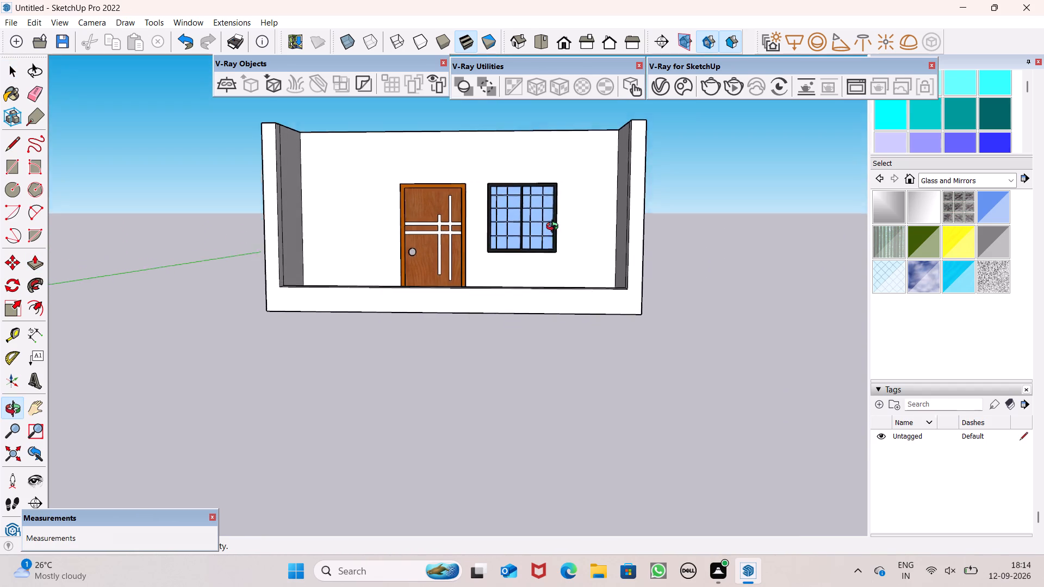
{"action": "middle_click_drag", "start_coordinate": [555, 228], "coordinate": [539, 340]}
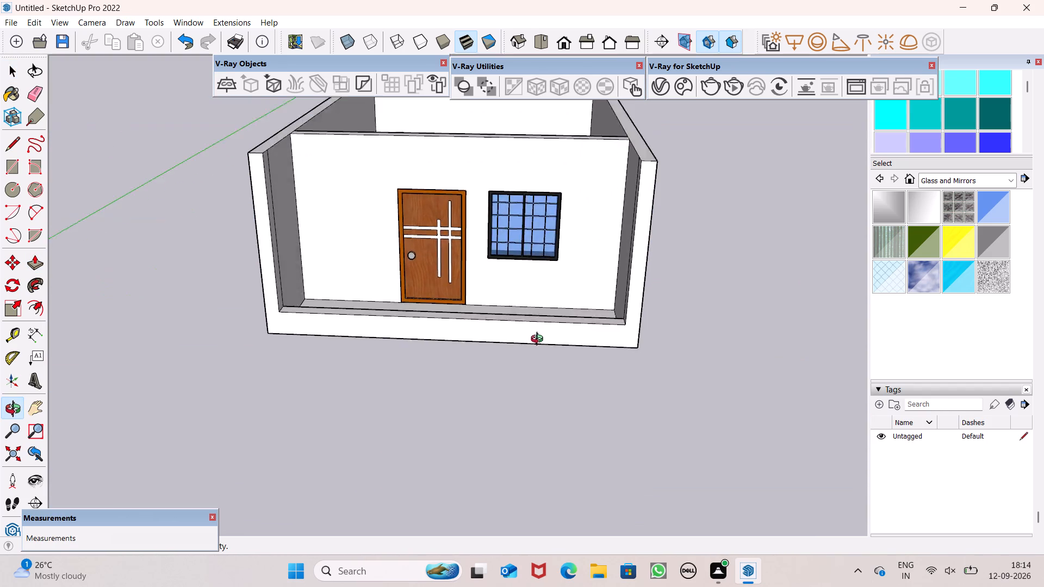
{"action": "middle_click_drag", "start_coordinate": [539, 340], "coordinate": [509, 413]}
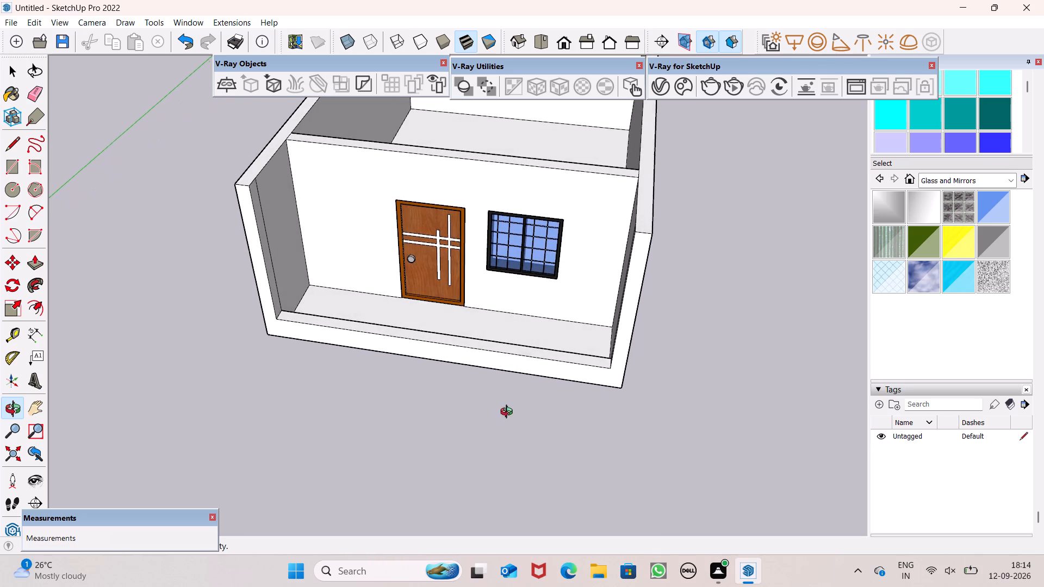
{"action": "middle_click_drag", "start_coordinate": [509, 413], "coordinate": [509, 413]}
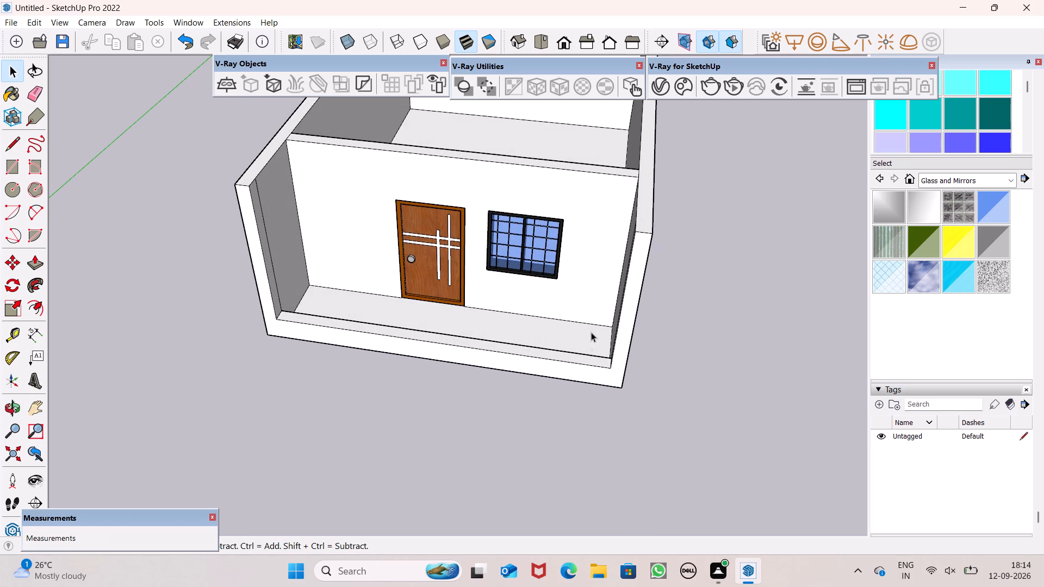
{"action": "middle_click_drag", "start_coordinate": [583, 348], "coordinate": [610, 243]}
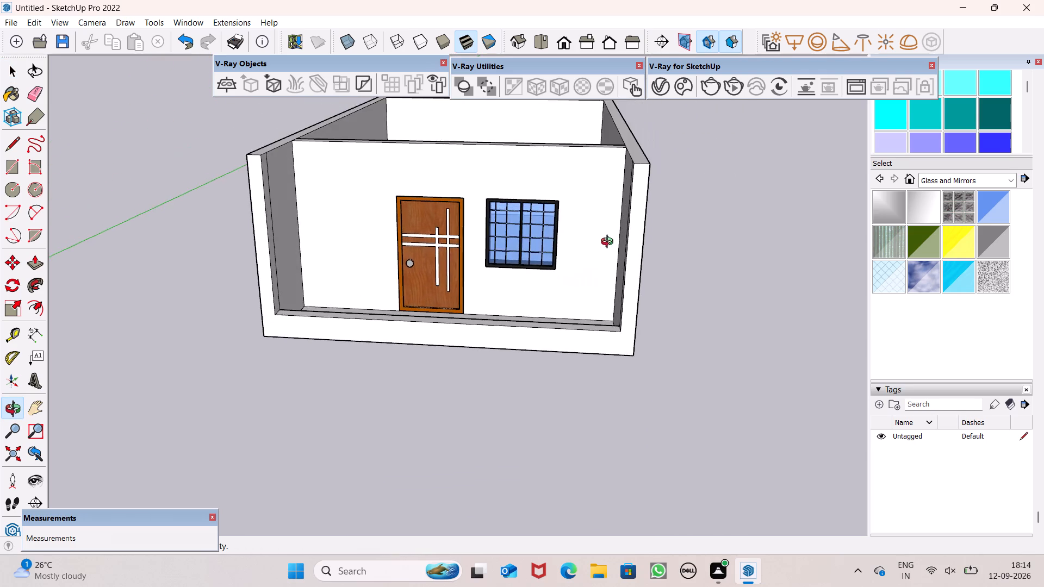
{"action": "middle_click_drag", "start_coordinate": [610, 243], "coordinate": [558, 375]}
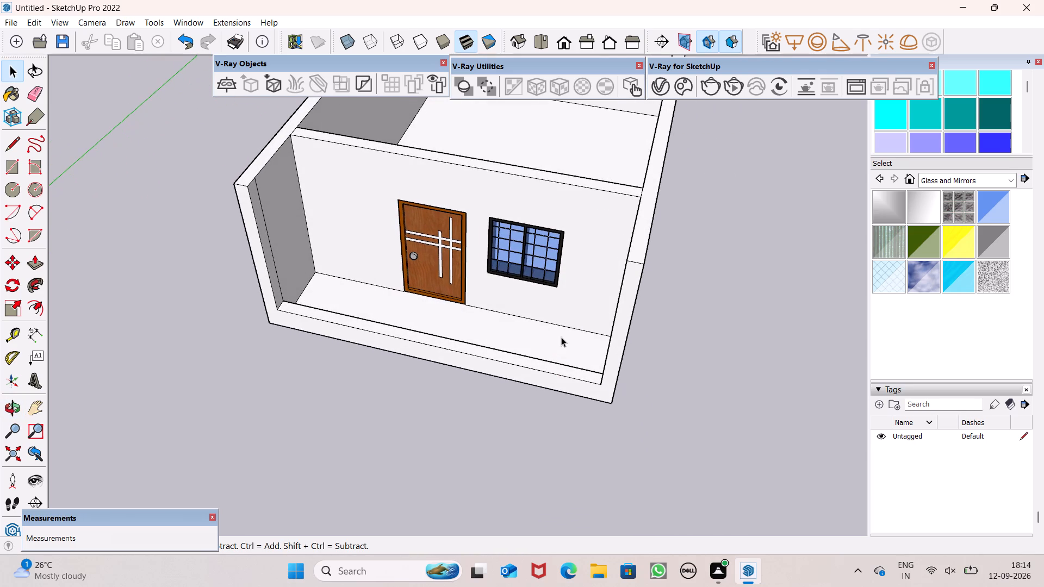
{"action": "scroll", "coordinate": [561, 337], "scroll_direction": "down", "scroll_amount": 3}
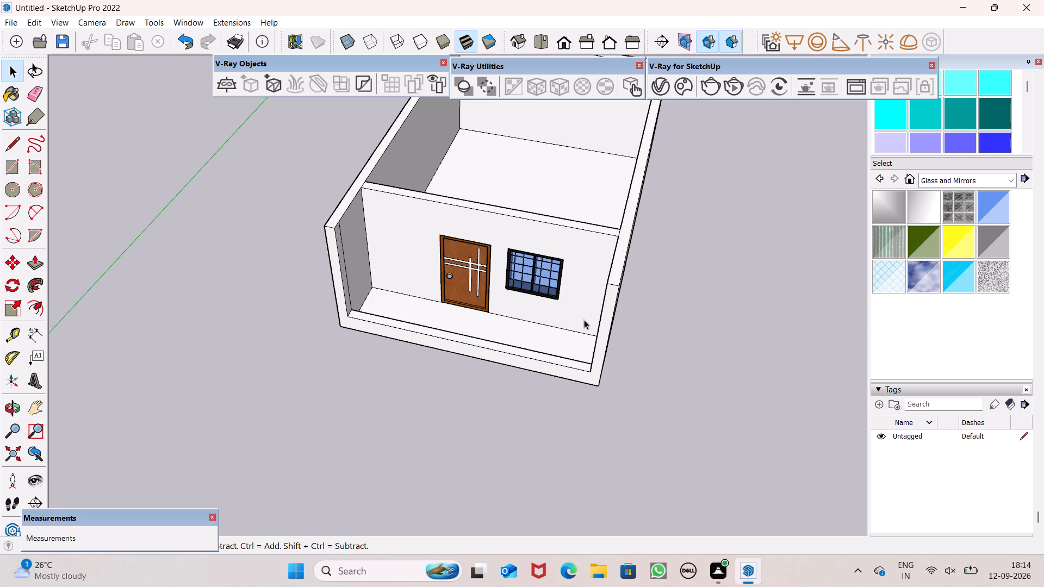
{"action": "middle_click_drag", "start_coordinate": [577, 320], "coordinate": [659, 329]}
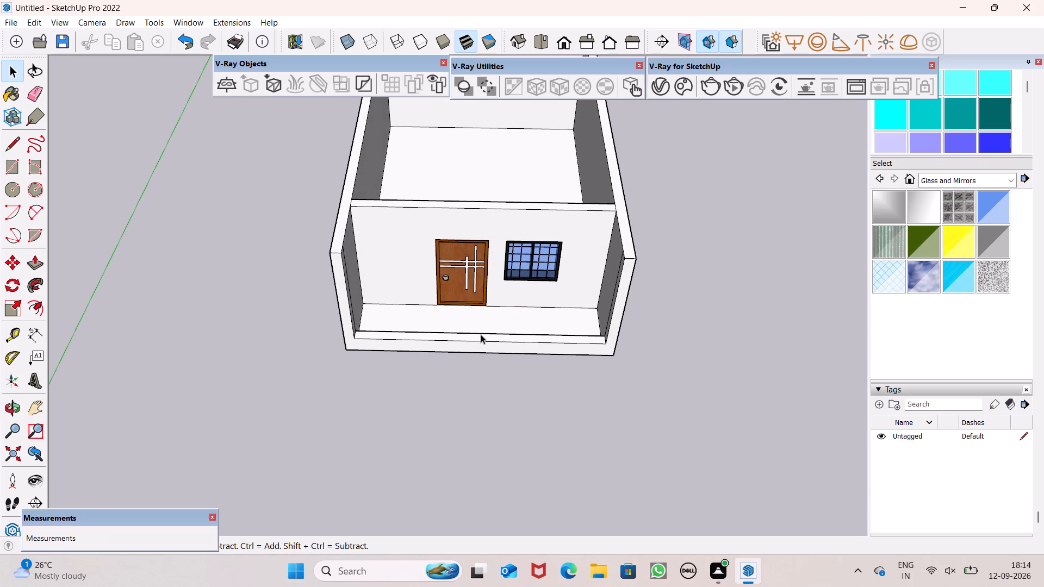
{"action": "middle_click_drag", "start_coordinate": [486, 339], "coordinate": [476, 359]}
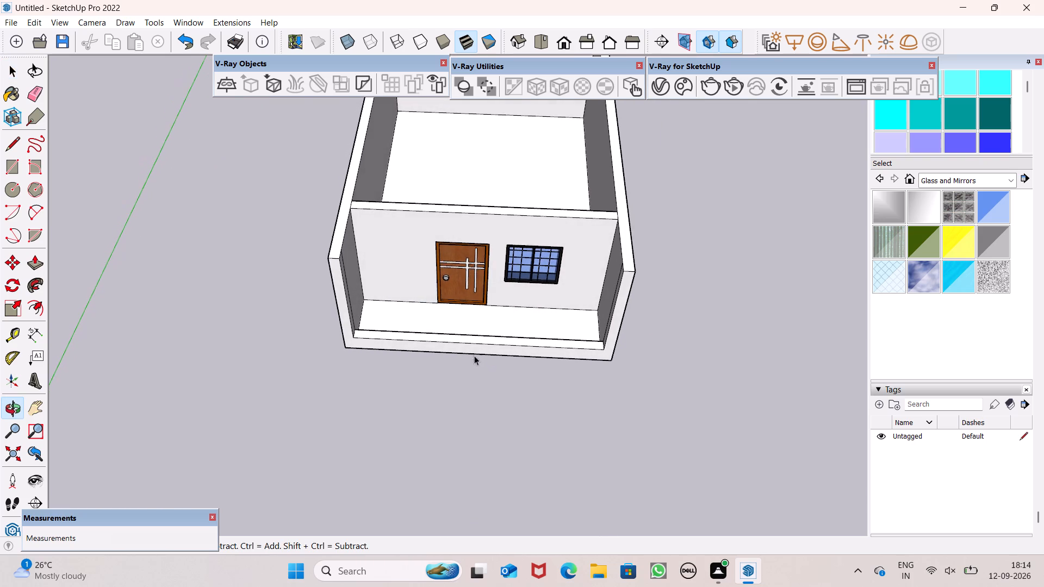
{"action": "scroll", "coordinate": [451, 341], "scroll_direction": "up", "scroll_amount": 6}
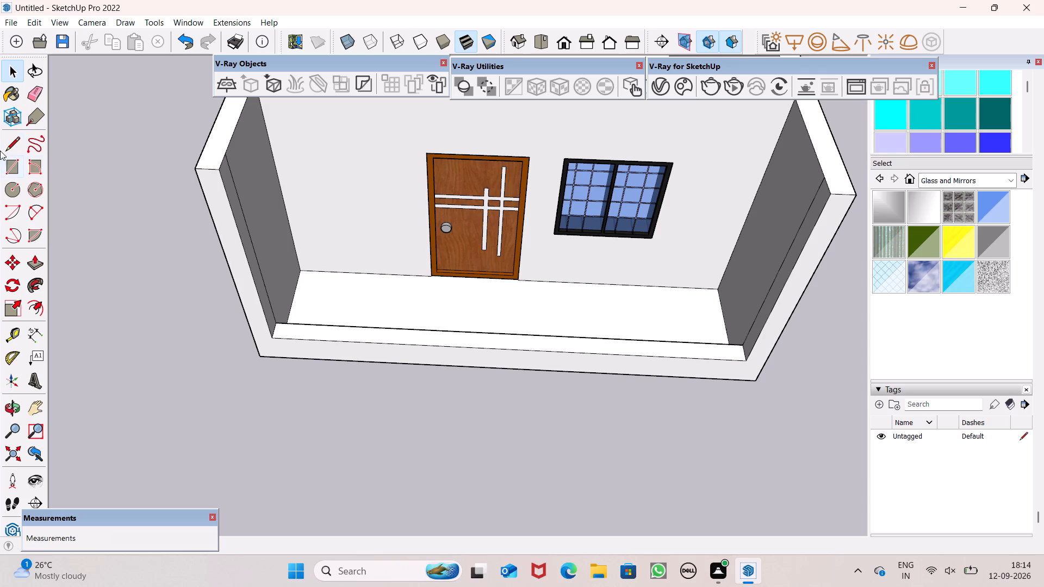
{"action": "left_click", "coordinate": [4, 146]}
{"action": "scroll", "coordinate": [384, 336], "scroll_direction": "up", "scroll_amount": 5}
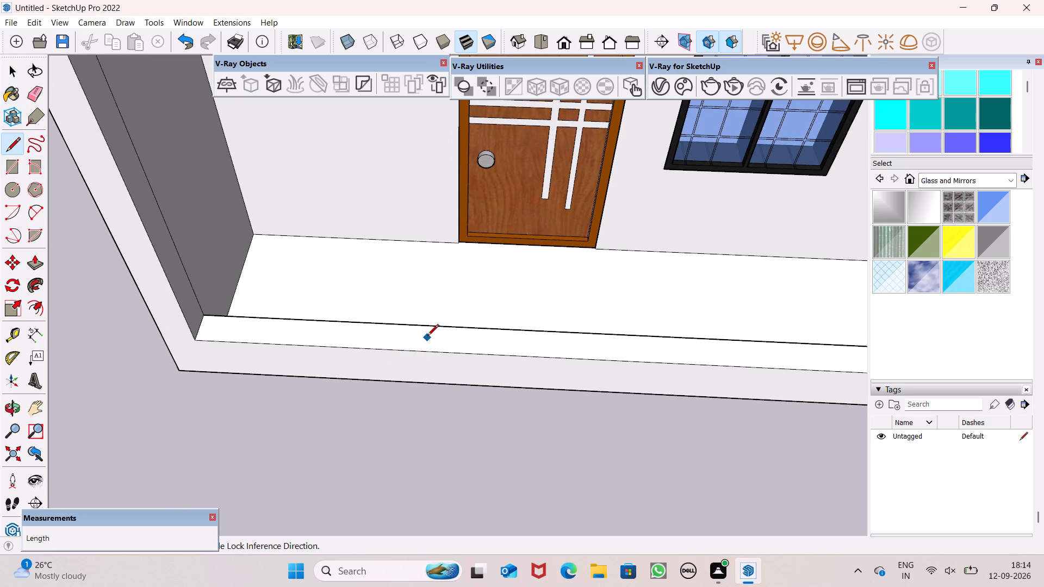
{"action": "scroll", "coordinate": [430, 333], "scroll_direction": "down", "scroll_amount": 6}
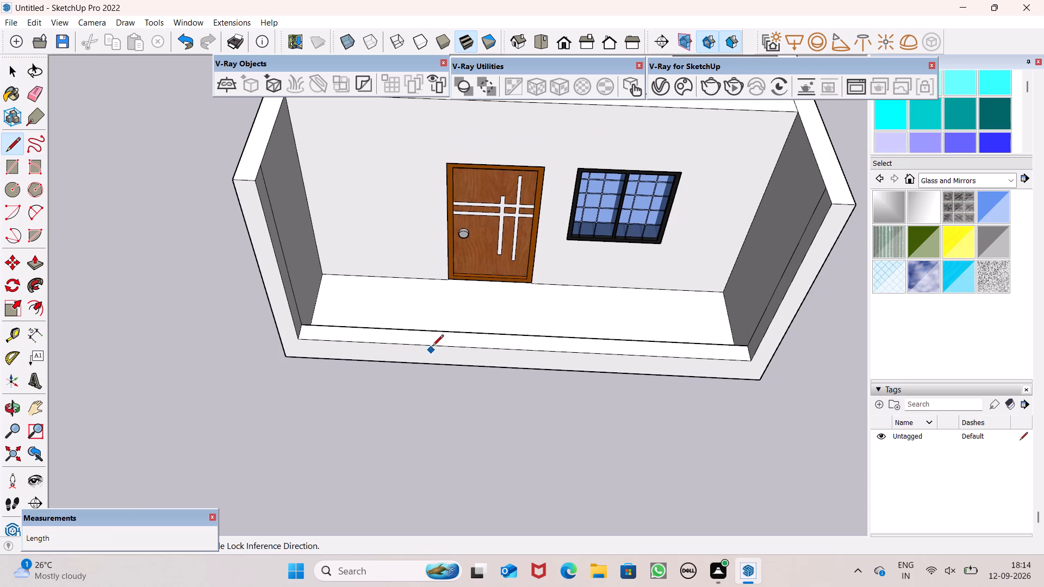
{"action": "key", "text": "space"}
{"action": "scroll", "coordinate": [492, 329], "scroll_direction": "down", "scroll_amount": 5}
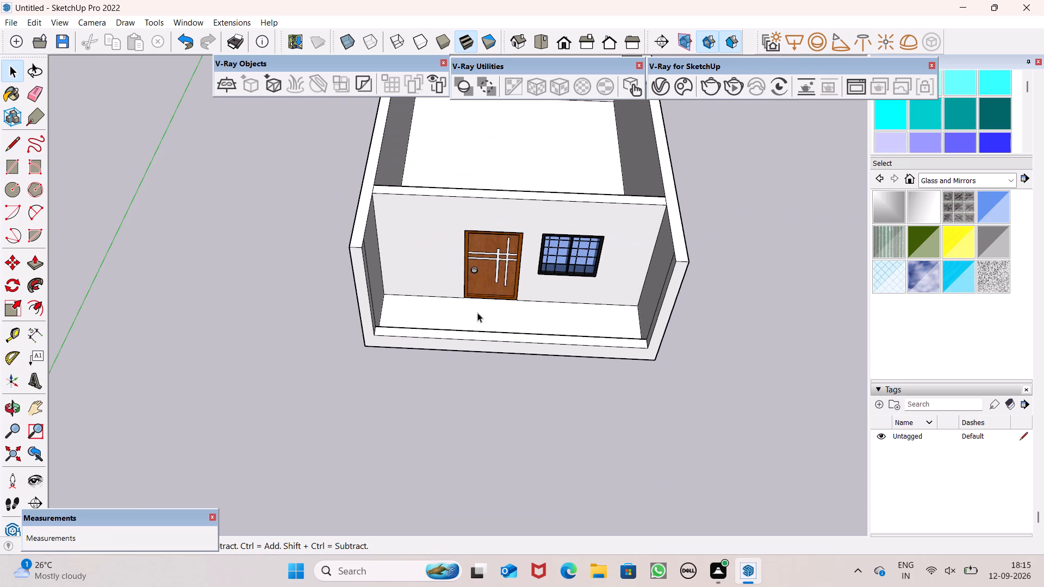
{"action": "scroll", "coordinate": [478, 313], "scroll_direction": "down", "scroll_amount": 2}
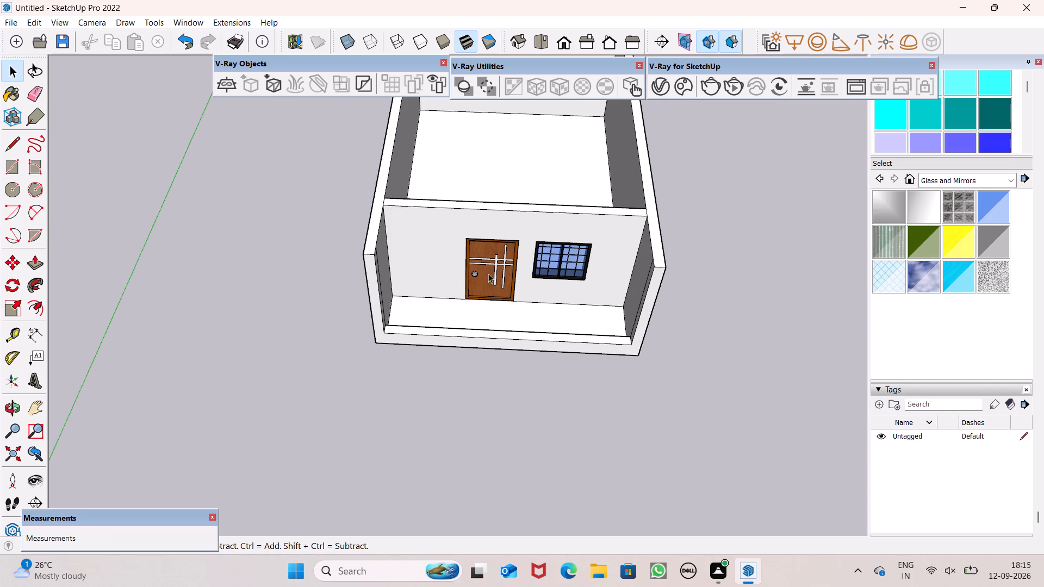
Draw a line across the partition wall's 9" thick top between door and nearer side wall, continuing down its front face to the floor.
{"action": "left_click", "coordinate": [10, 147]}
{"action": "scroll", "coordinate": [339, 196], "scroll_direction": "up", "scroll_amount": 6}
{"action": "middle_click_drag", "start_coordinate": [507, 234], "coordinate": [505, 351]}
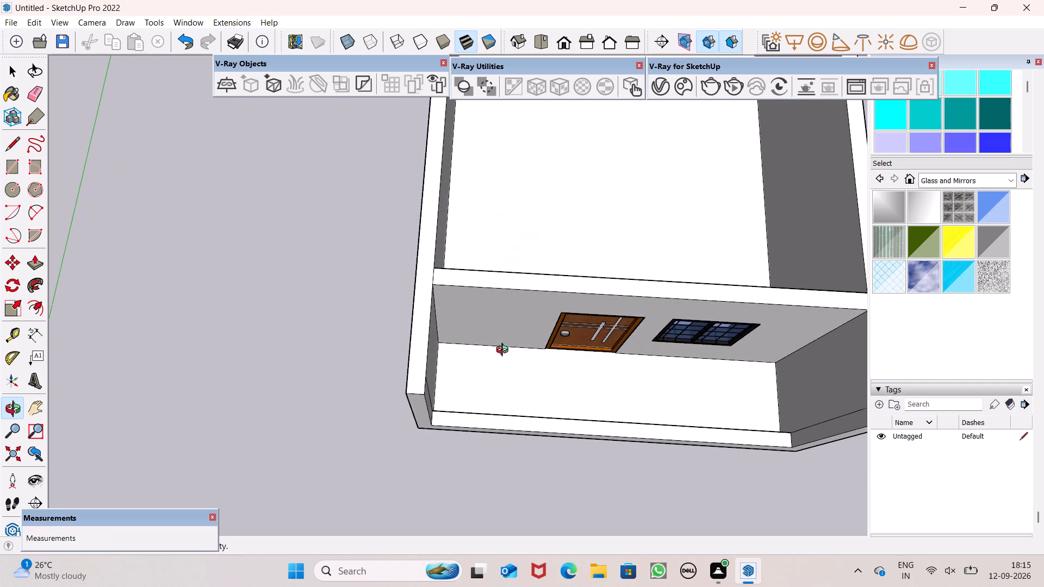
{"action": "middle_click_drag", "start_coordinate": [505, 351], "coordinate": [504, 351]}
{"action": "left_click_drag", "start_coordinate": [540, 277], "coordinate": [540, 287]}
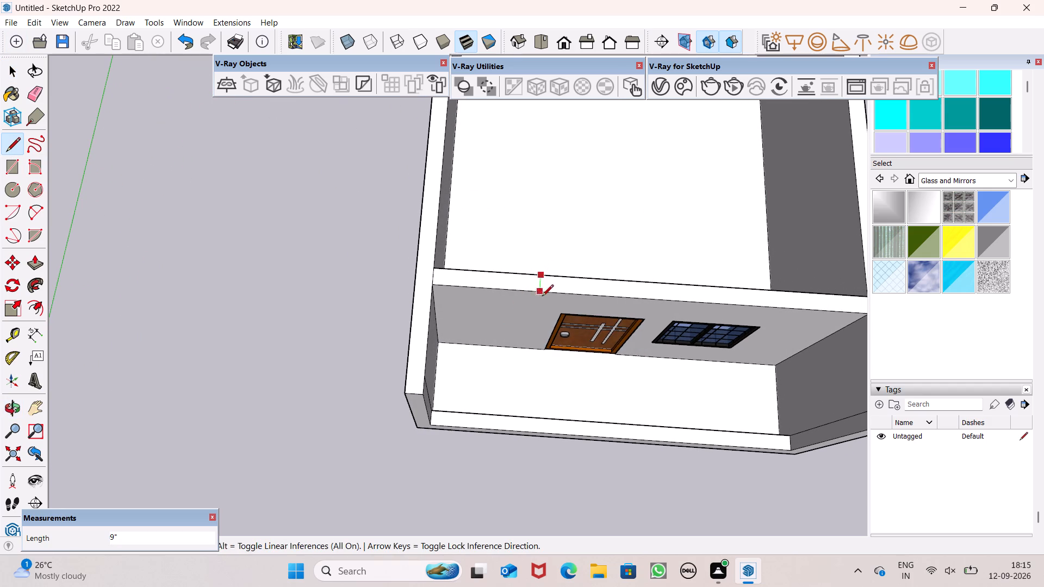
{"action": "left_click", "coordinate": [544, 292]}
{"action": "scroll", "coordinate": [564, 234], "scroll_direction": "down", "scroll_amount": 5}
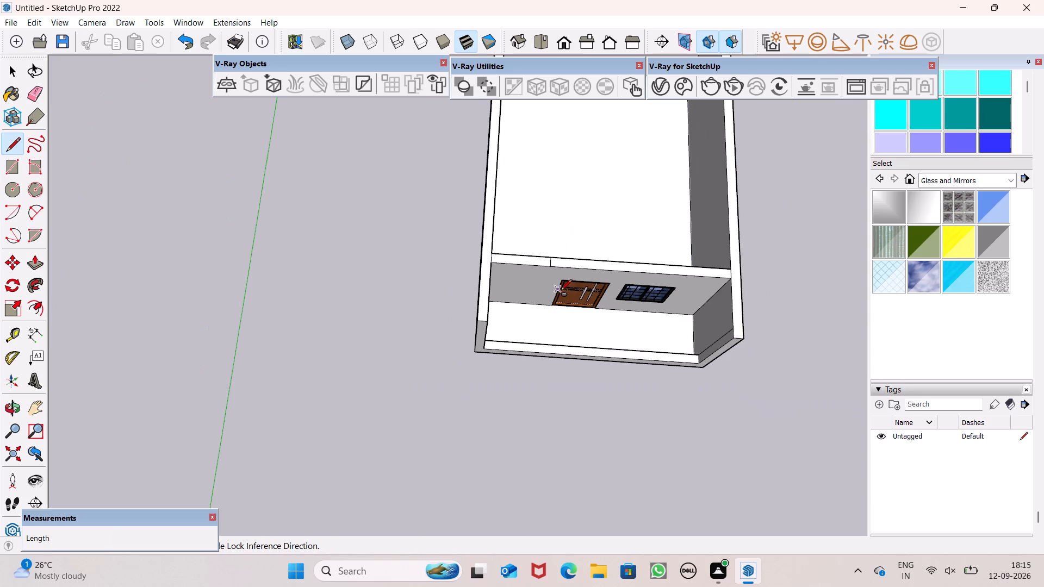
{"action": "middle_click_drag", "start_coordinate": [551, 319], "coordinate": [557, 199]}
{"action": "scroll", "coordinate": [557, 199], "scroll_direction": "up", "scroll_amount": 1}
{"action": "left_click_drag", "start_coordinate": [546, 246], "coordinate": [547, 253]}
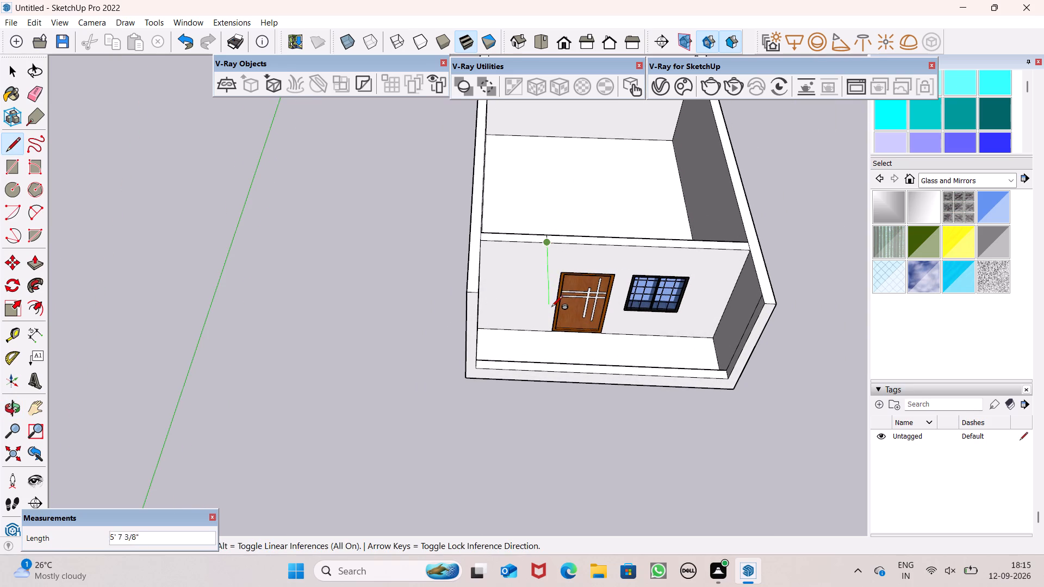
{"action": "left_click", "coordinate": [536, 329]}
{"action": "key", "text": "space"}
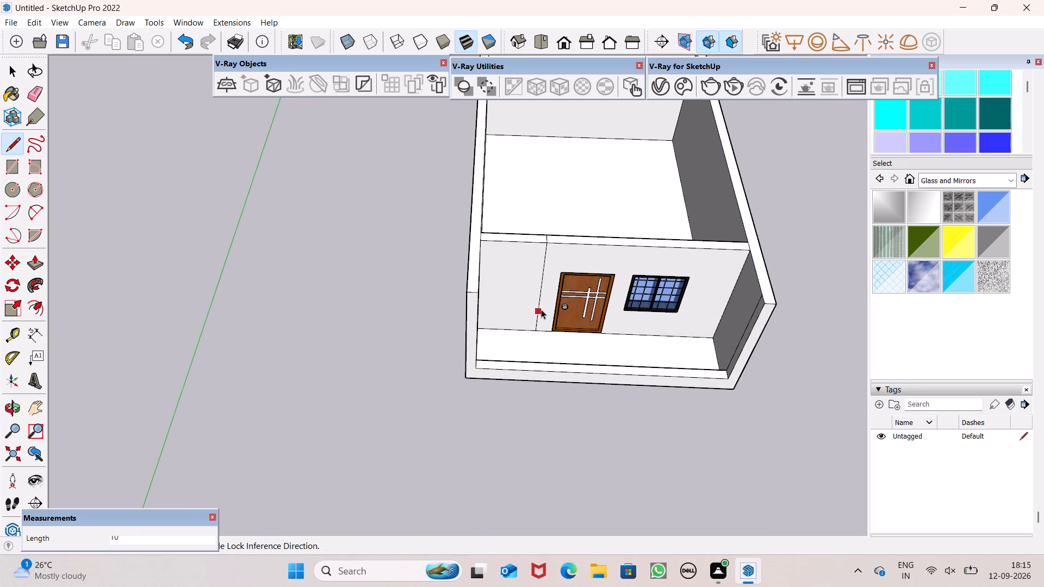
Push the partition wall section between the door and the nearer side wall back 9" with Push/Pull to open a passage.
{"action": "scroll", "coordinate": [567, 258], "scroll_direction": "down", "scroll_amount": 1}
{"action": "middle_click_drag", "start_coordinate": [567, 281], "coordinate": [540, 308]}
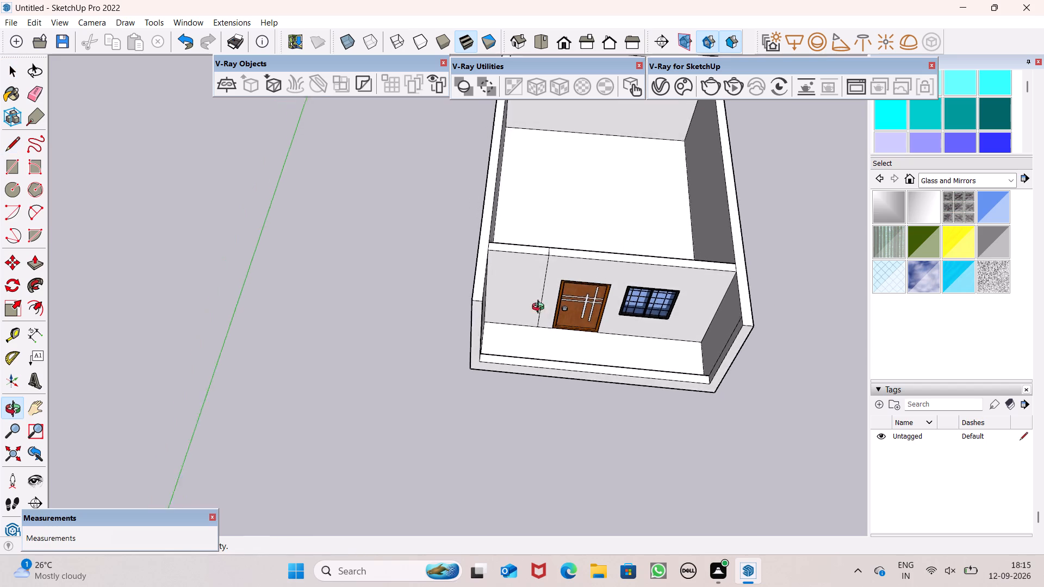
{"action": "middle_click_drag", "start_coordinate": [540, 308], "coordinate": [501, 315]}
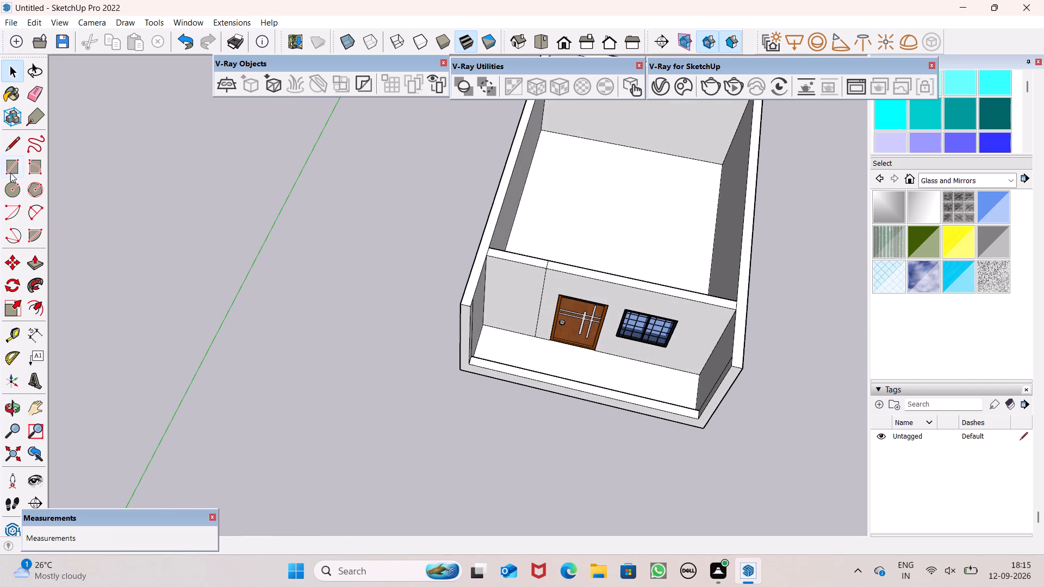
{"action": "left_click", "coordinate": [36, 88]}
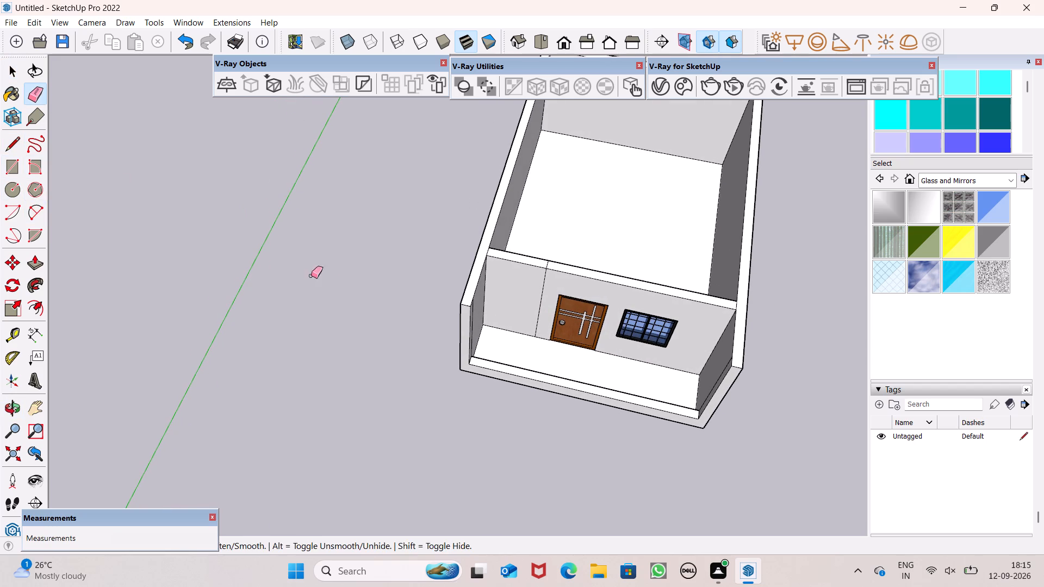
{"action": "middle_click_drag", "start_coordinate": [495, 307], "coordinate": [527, 253]}
{"action": "scroll", "coordinate": [521, 321], "scroll_direction": "up", "scroll_amount": 7}
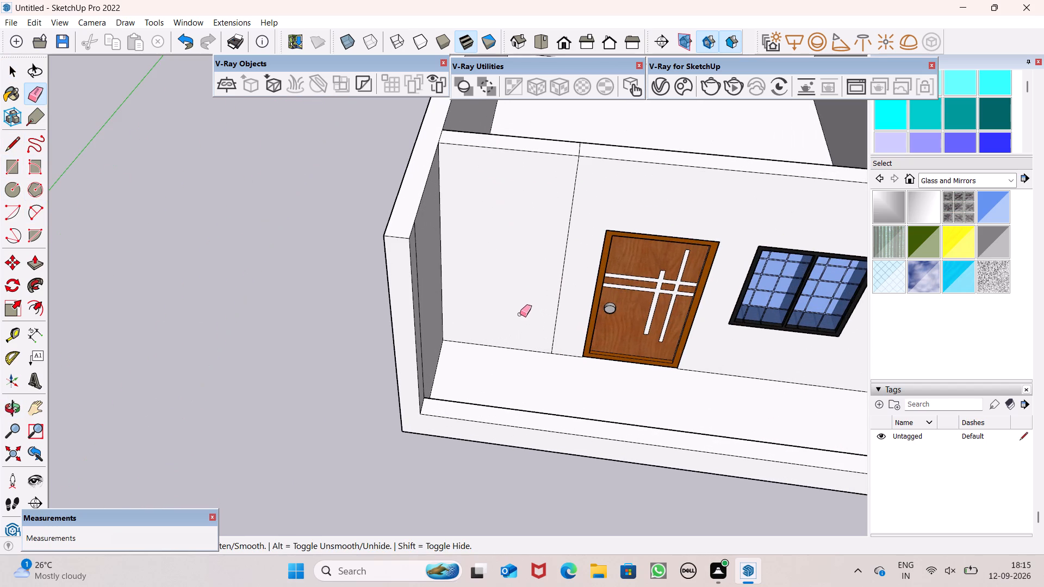
{"action": "left_click", "coordinate": [518, 305]}
{"action": "key", "text": "space"}
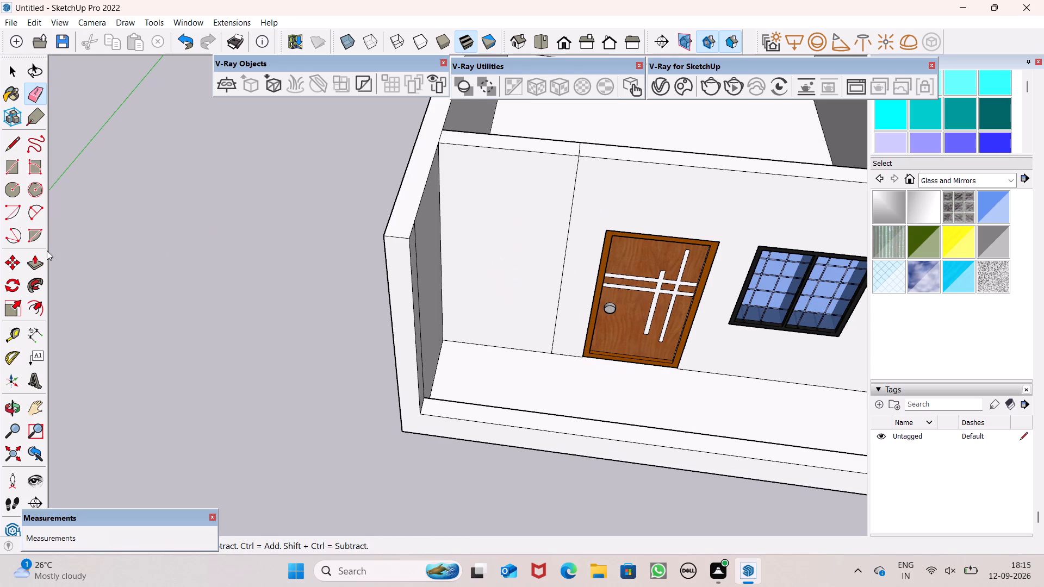
{"action": "left_click", "coordinate": [36, 262]}
{"action": "left_click_drag", "start_coordinate": [496, 270], "coordinate": [501, 254]}
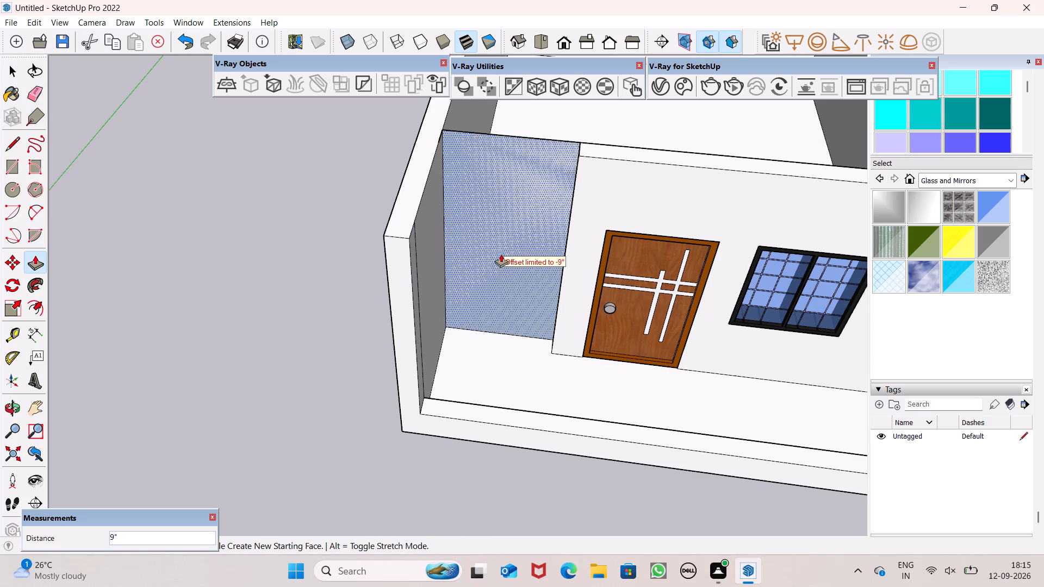
{"action": "left_click_drag", "start_coordinate": [501, 254], "coordinate": [501, 252]}
{"action": "key", "text": "space"}
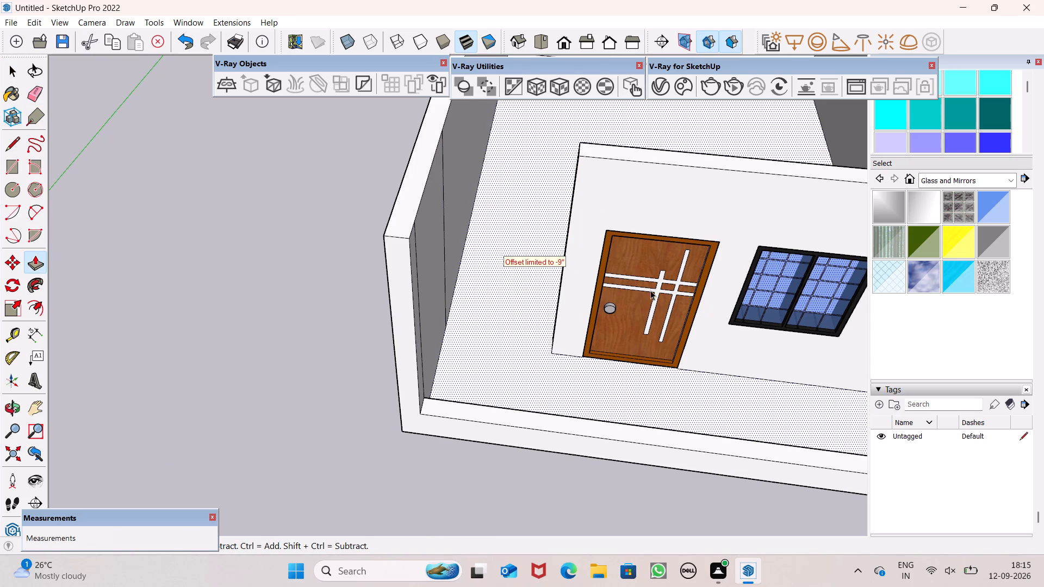
{"action": "scroll", "coordinate": [565, 262], "scroll_direction": "down", "scroll_amount": 8}
{"action": "left_click", "coordinate": [217, 242]}
{"action": "scroll", "coordinate": [402, 280], "scroll_direction": "down", "scroll_amount": 6}
{"action": "middle_click_drag", "start_coordinate": [525, 369], "coordinate": [522, 376]}
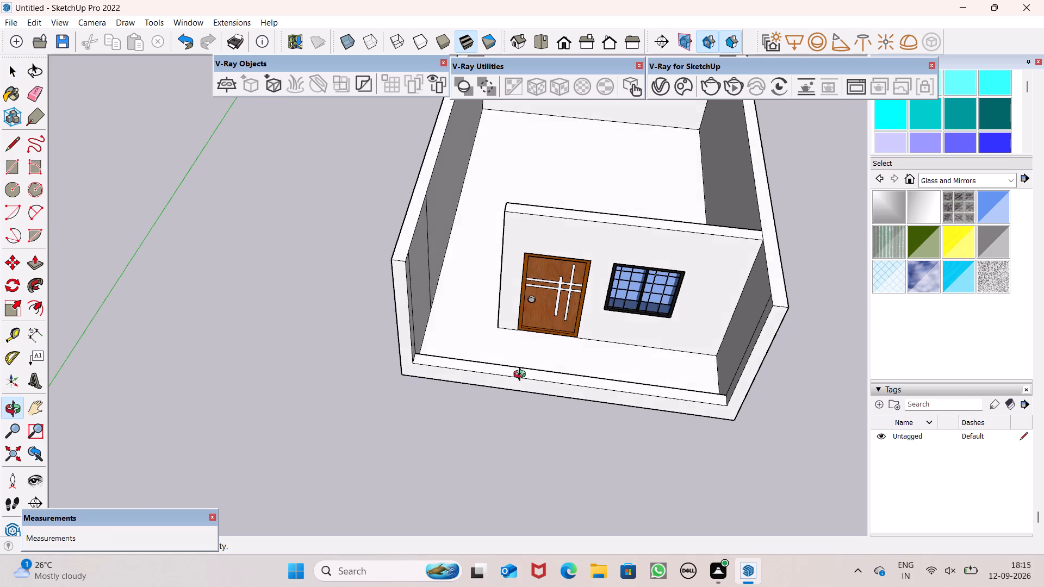
{"action": "middle_click_drag", "start_coordinate": [522, 376], "coordinate": [522, 359]}
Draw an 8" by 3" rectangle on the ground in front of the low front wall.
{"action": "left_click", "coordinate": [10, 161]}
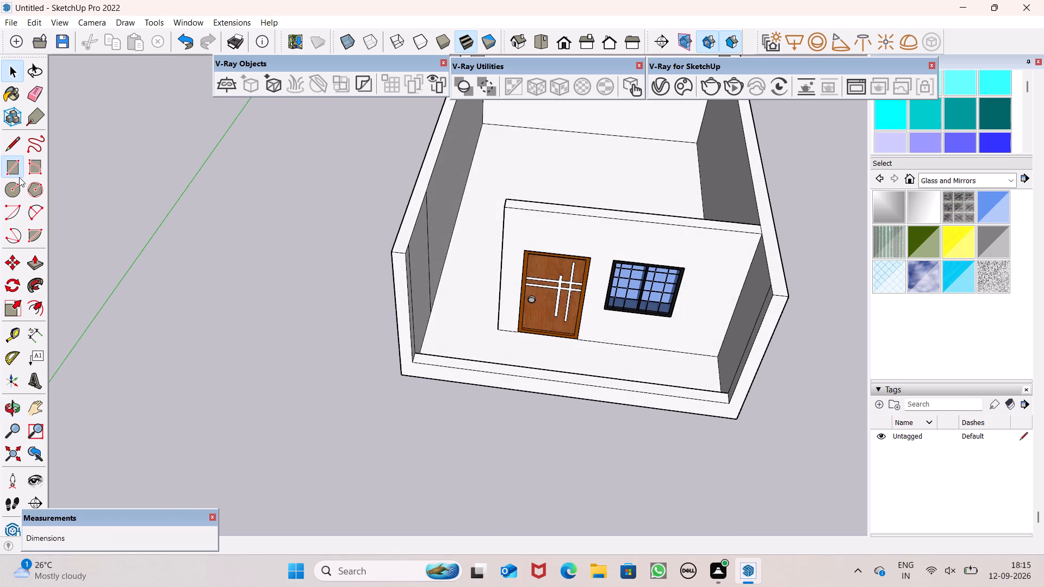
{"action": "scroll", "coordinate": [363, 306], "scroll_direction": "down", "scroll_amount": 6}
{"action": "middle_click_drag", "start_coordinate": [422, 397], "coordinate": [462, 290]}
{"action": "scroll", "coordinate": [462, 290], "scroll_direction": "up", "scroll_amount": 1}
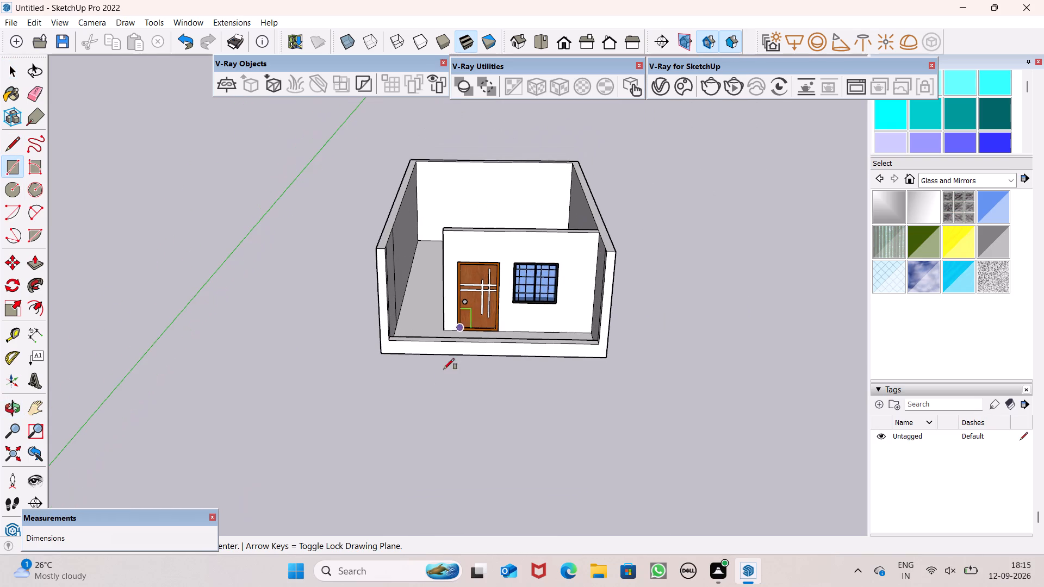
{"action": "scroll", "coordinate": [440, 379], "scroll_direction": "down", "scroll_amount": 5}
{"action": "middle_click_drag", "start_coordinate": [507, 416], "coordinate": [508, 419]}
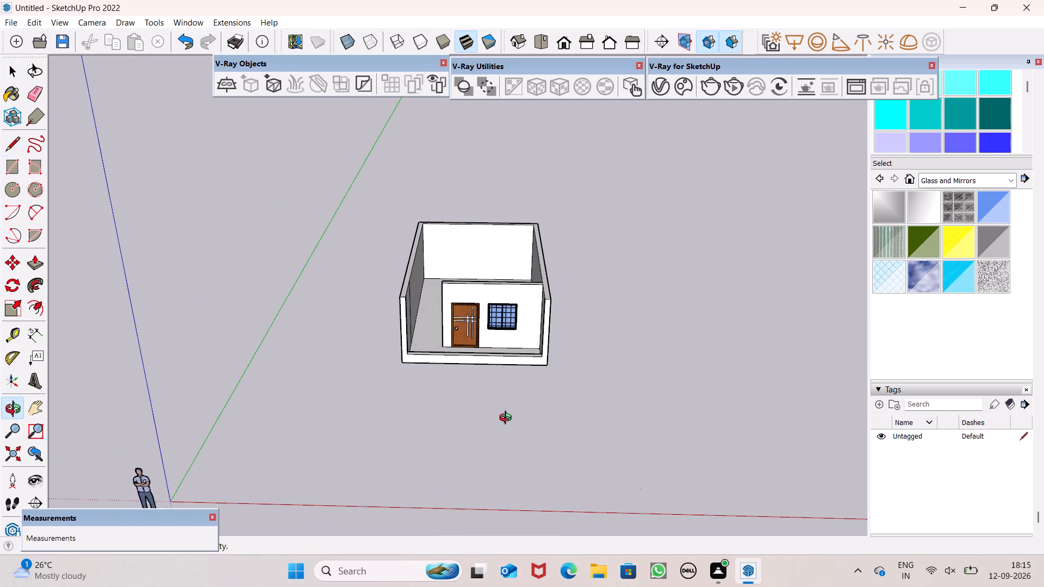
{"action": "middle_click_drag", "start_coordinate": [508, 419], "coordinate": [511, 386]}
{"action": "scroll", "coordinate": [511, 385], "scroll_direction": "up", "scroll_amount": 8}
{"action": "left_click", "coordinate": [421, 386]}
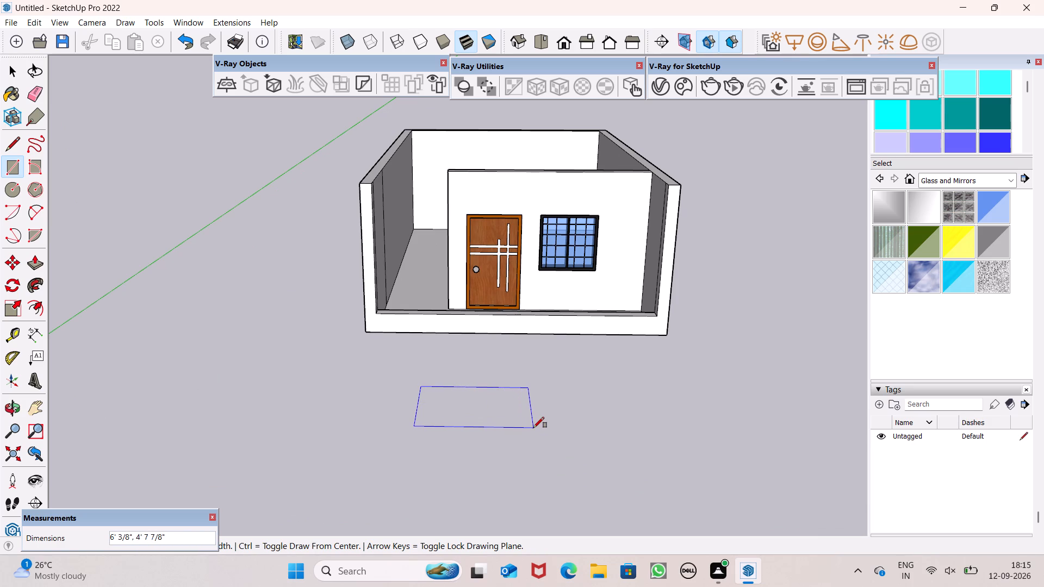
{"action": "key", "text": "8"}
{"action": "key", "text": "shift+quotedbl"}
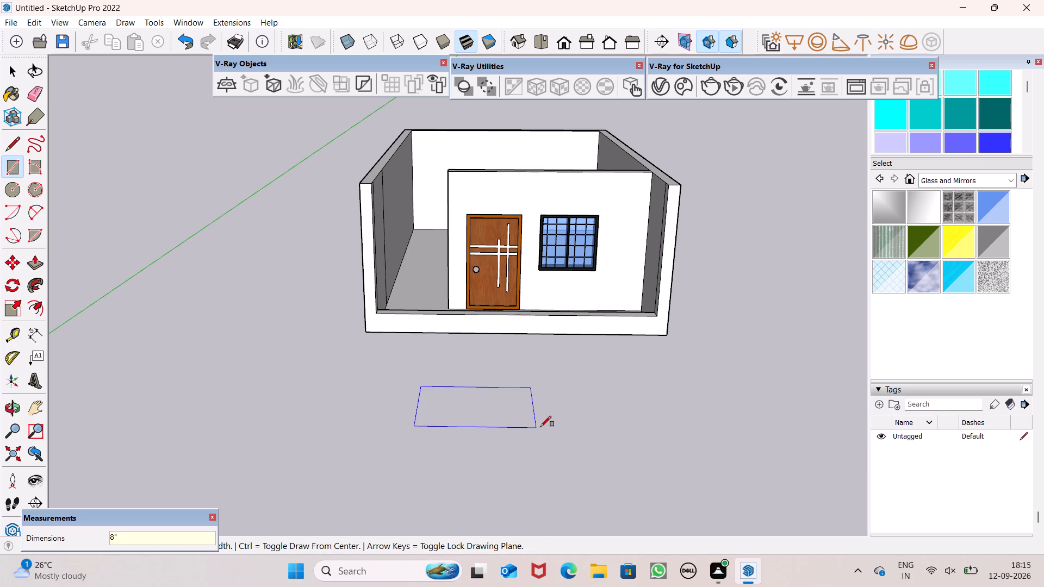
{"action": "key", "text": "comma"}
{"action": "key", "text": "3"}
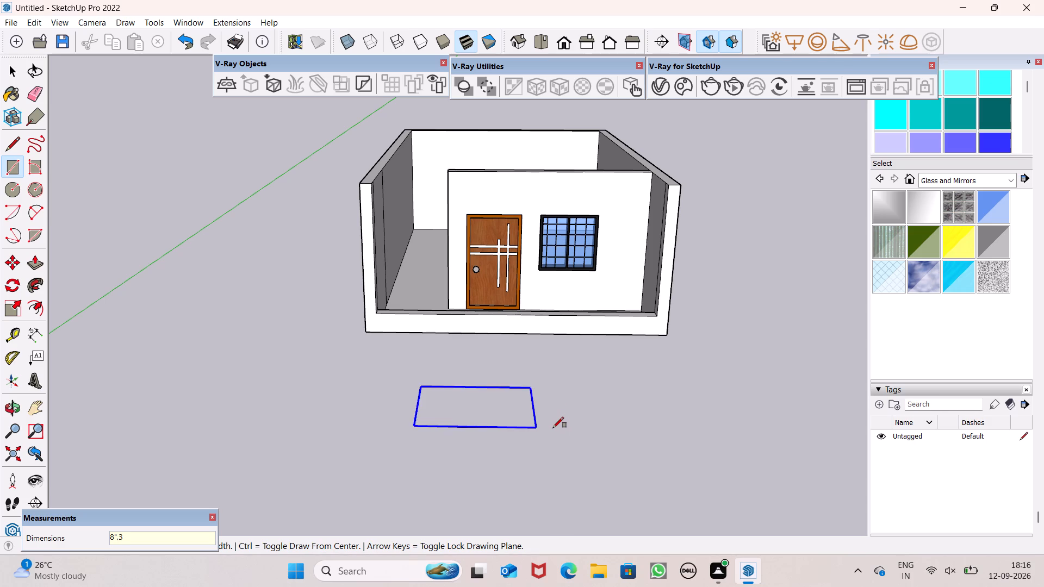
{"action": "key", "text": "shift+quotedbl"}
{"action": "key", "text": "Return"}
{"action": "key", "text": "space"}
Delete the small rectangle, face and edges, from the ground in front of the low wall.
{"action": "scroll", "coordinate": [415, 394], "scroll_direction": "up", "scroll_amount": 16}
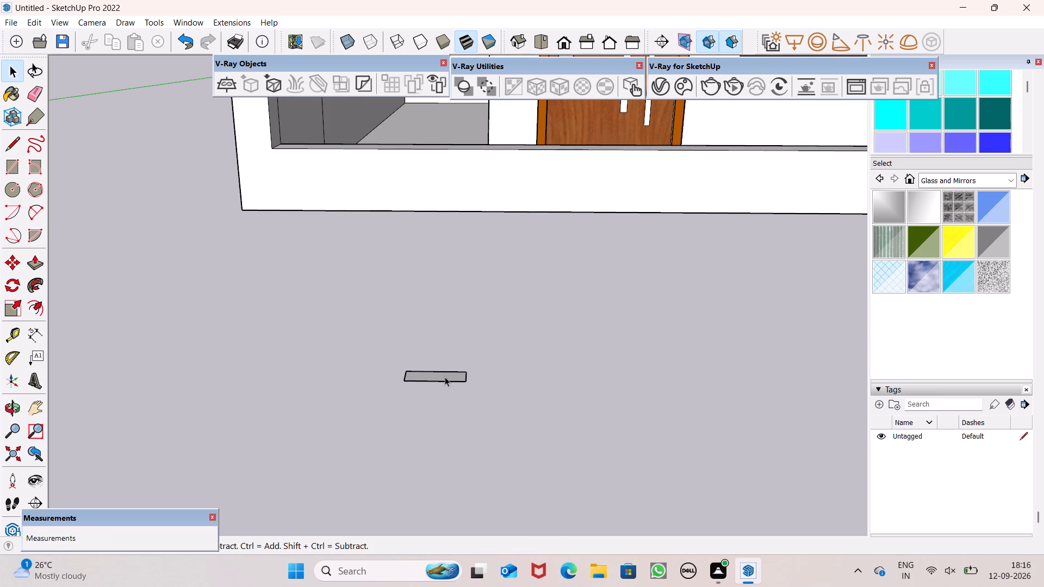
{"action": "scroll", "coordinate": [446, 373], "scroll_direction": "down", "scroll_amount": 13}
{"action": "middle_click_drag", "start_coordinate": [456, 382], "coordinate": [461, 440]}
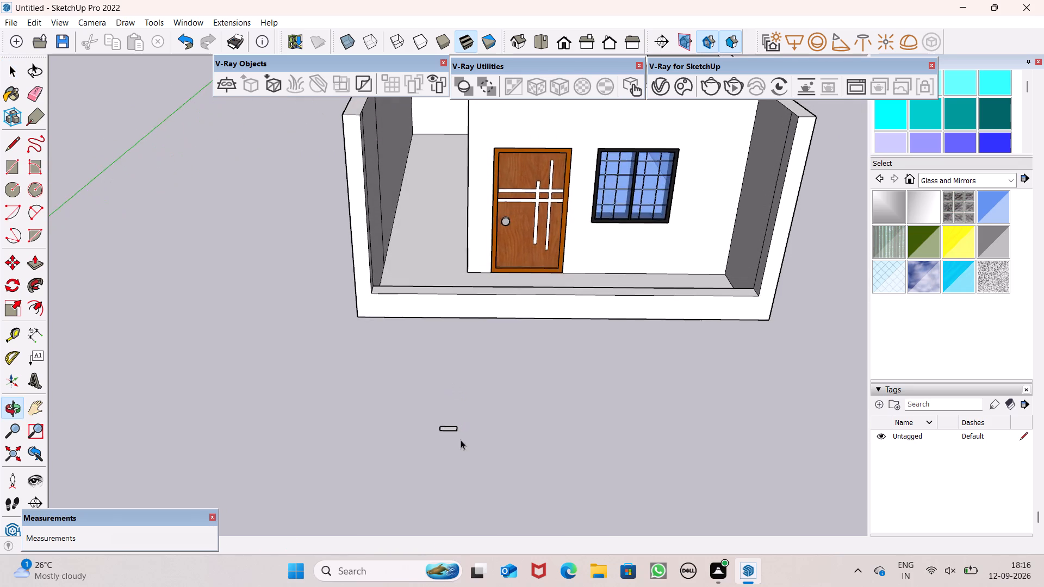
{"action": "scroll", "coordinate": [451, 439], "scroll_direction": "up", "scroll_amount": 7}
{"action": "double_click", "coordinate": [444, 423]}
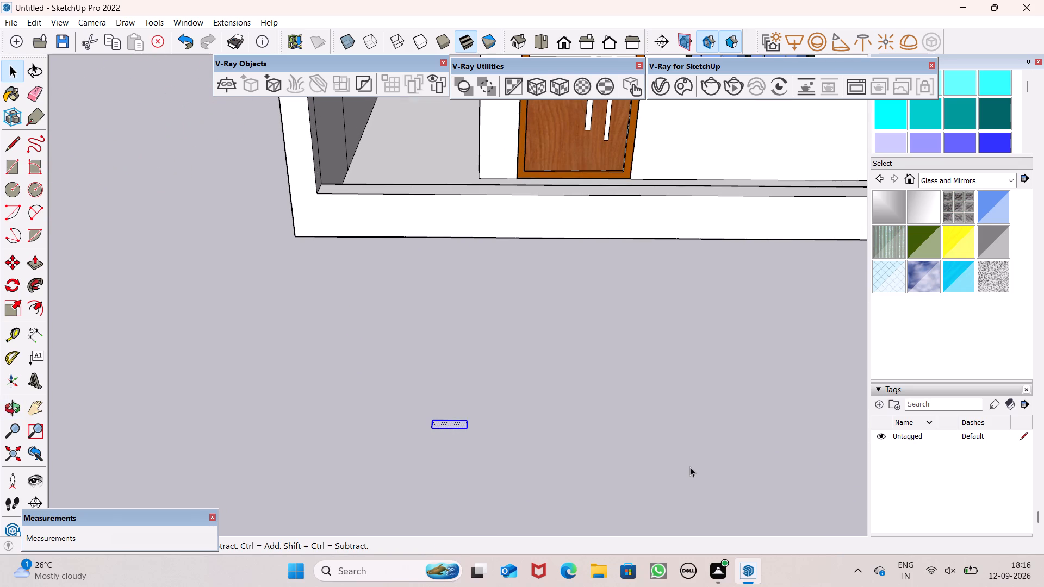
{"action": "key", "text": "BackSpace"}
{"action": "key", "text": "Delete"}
Draw a 2' by 1' rectangle on the ground in front of the low front wall.
{"action": "left_click", "coordinate": [9, 173]}
{"action": "left_click", "coordinate": [343, 329]}
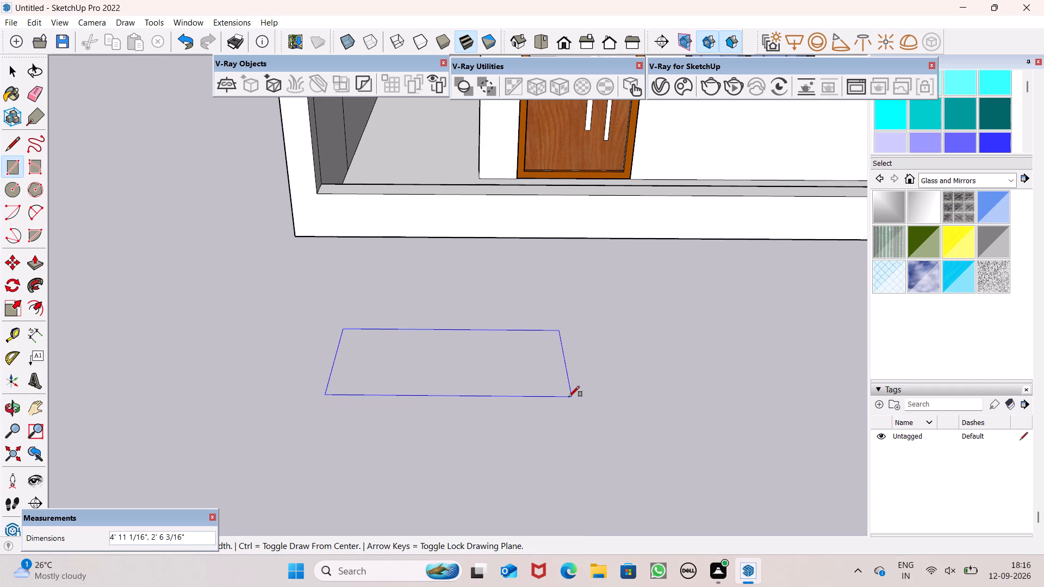
{"action": "key", "text": "2"}
{"action": "key", "text": "apostrophe"}
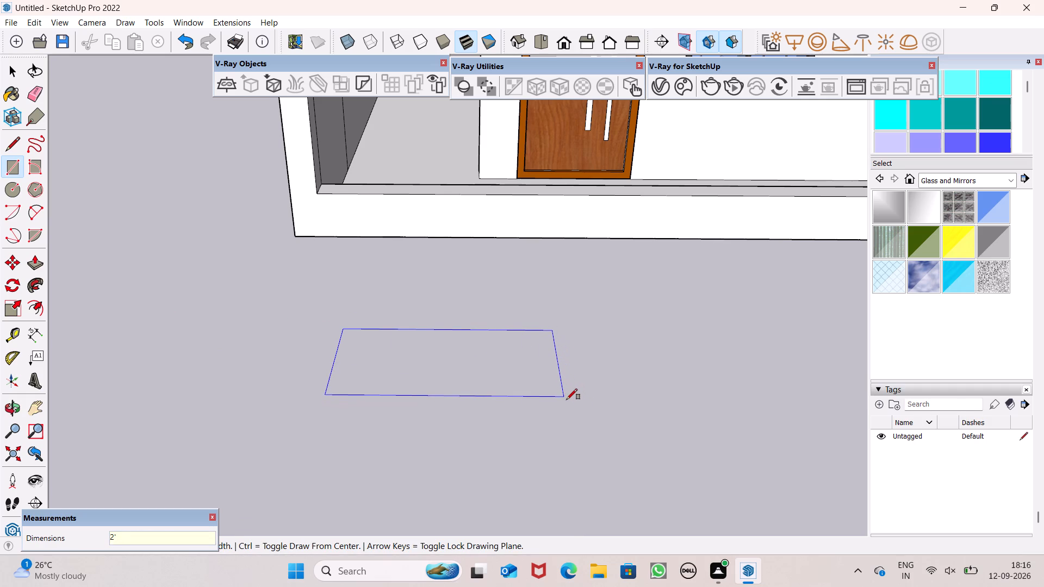
{"action": "key", "text": "comma"}
{"action": "type", "text": "1'"}
{"action": "key", "text": "Return"}
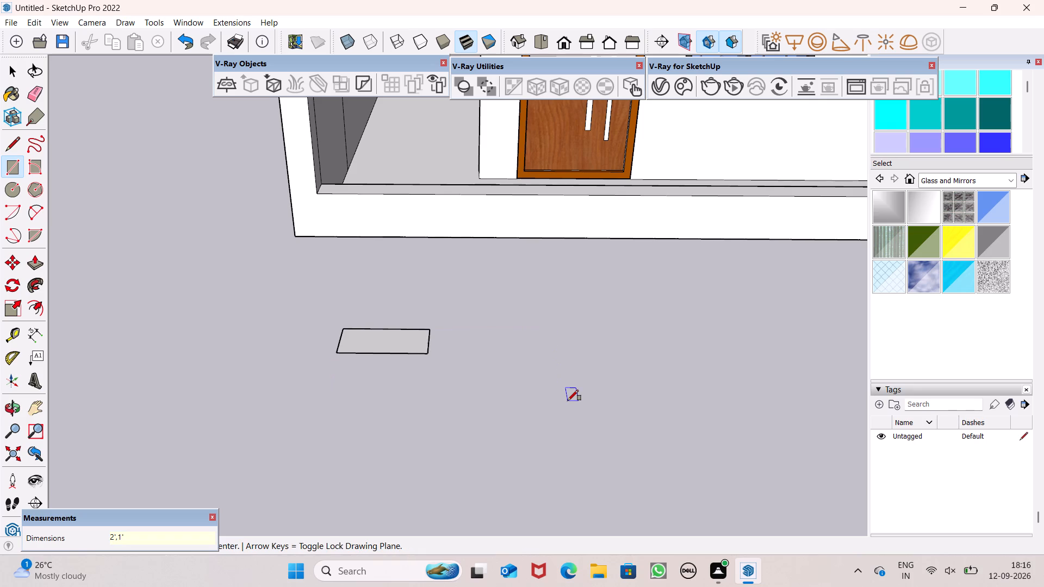
{"action": "key", "text": "space"}
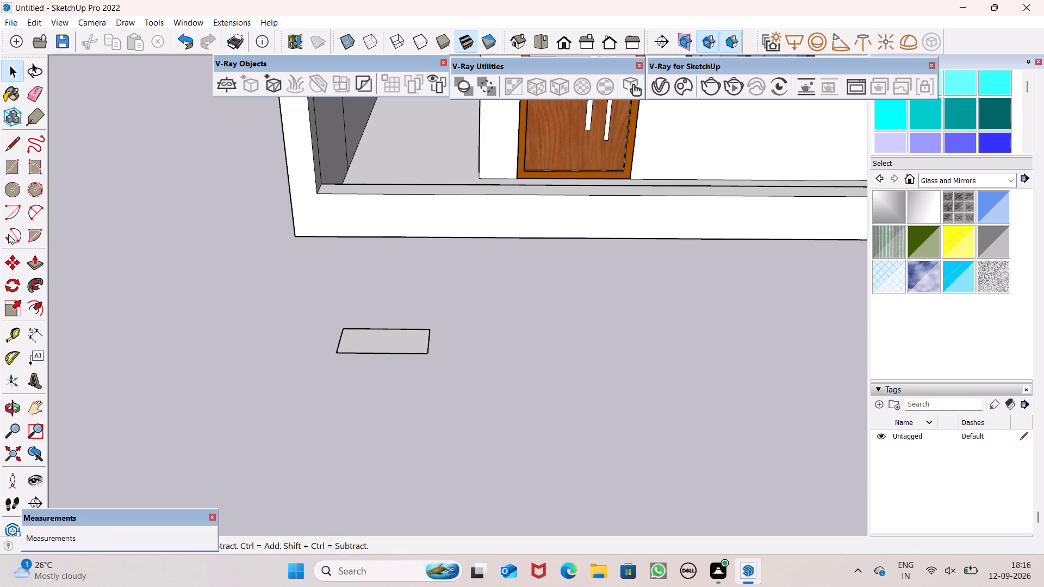
Extrude the 2' by 1' ground rectangle upward 6" with Push/Pull.
{"action": "left_click", "coordinate": [41, 264]}
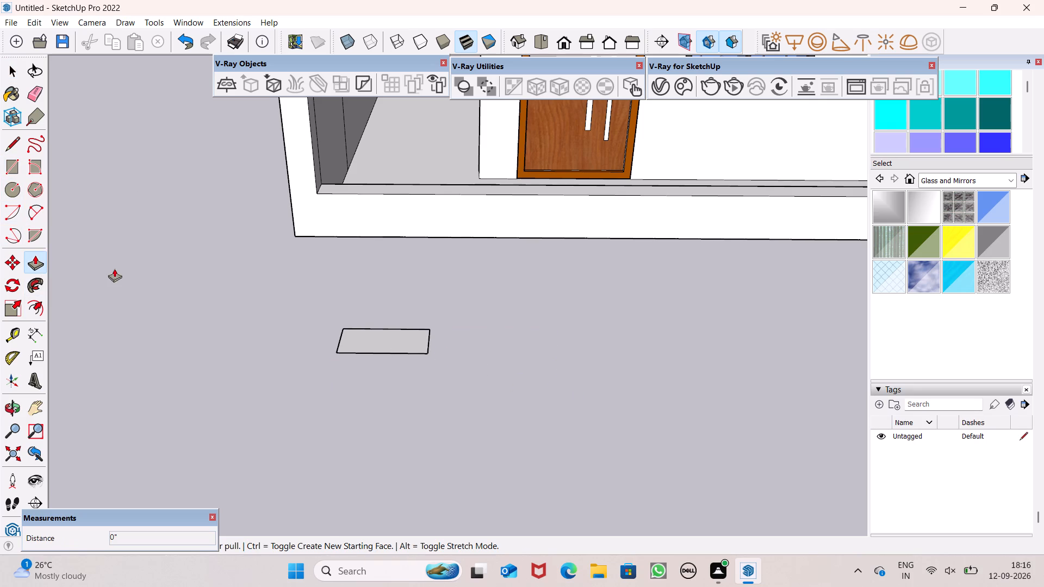
{"action": "left_click_drag", "start_coordinate": [357, 341], "coordinate": [357, 323]}
{"action": "key", "text": "6"}
{"action": "key", "text": "shift+quotedbl"}
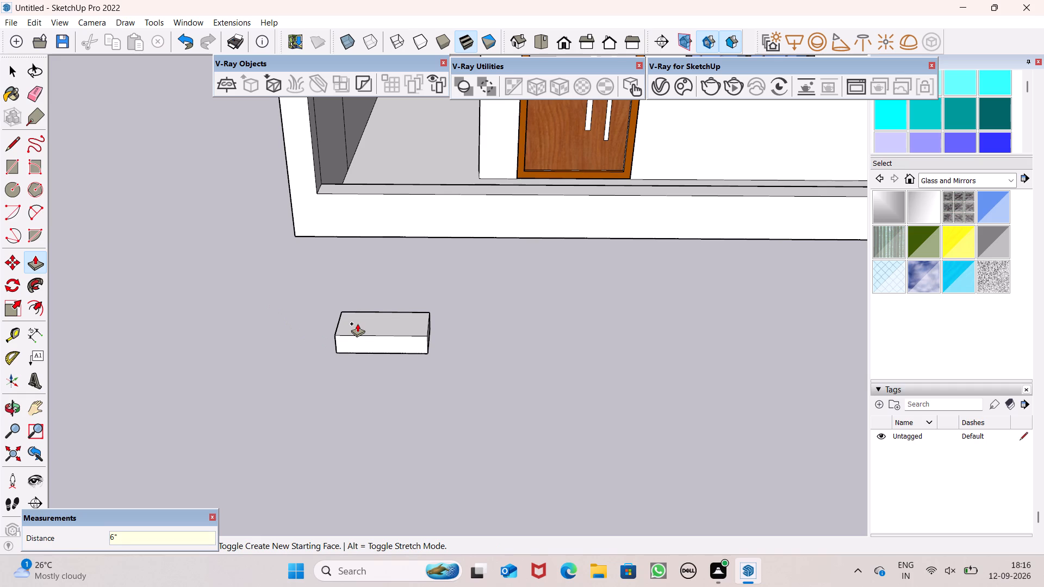
{"action": "left_click_drag", "start_coordinate": [357, 323], "coordinate": [358, 323]}
{"action": "key", "text": "Return"}
{"action": "key", "text": "space"}
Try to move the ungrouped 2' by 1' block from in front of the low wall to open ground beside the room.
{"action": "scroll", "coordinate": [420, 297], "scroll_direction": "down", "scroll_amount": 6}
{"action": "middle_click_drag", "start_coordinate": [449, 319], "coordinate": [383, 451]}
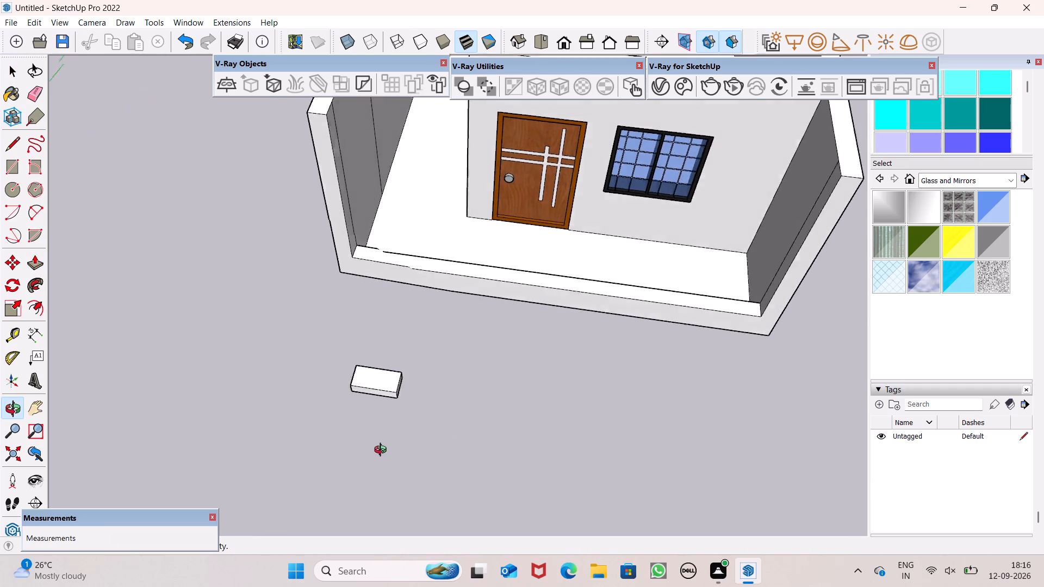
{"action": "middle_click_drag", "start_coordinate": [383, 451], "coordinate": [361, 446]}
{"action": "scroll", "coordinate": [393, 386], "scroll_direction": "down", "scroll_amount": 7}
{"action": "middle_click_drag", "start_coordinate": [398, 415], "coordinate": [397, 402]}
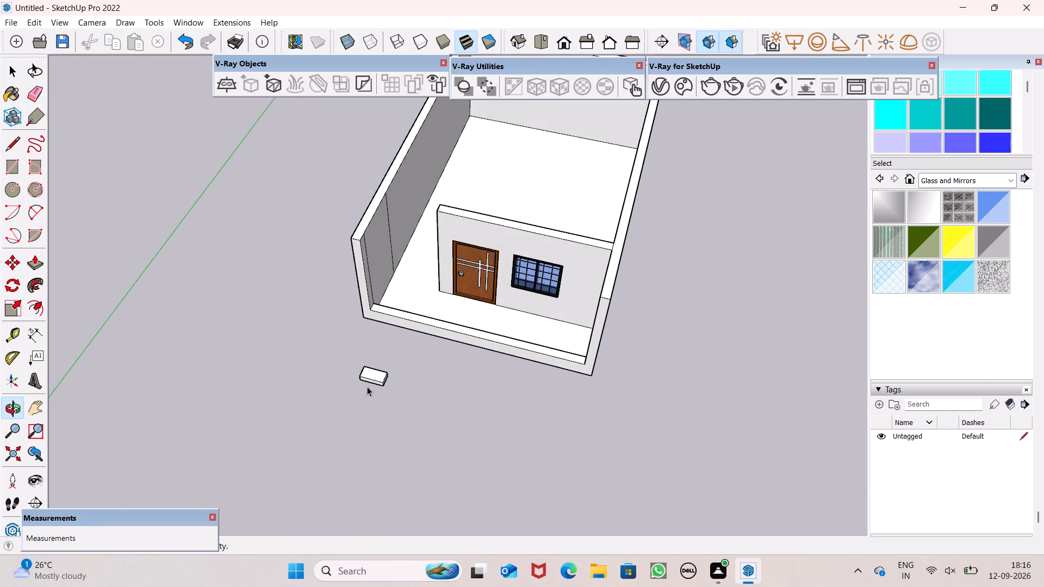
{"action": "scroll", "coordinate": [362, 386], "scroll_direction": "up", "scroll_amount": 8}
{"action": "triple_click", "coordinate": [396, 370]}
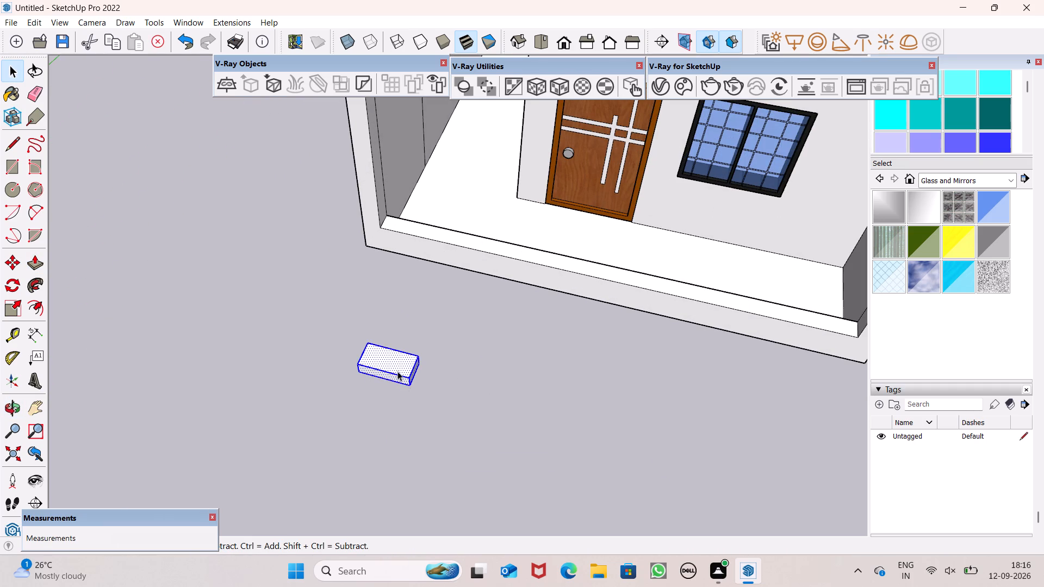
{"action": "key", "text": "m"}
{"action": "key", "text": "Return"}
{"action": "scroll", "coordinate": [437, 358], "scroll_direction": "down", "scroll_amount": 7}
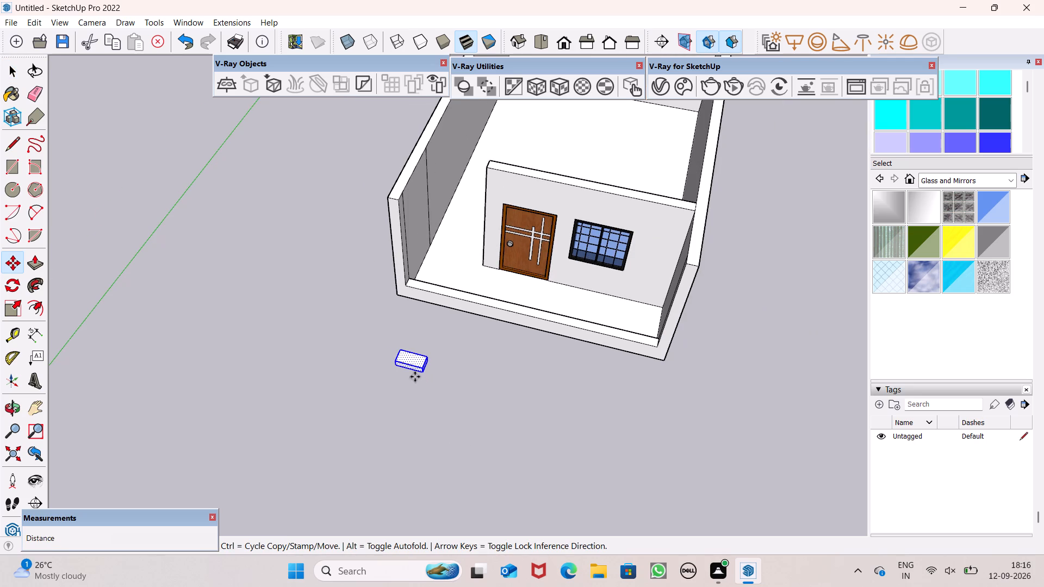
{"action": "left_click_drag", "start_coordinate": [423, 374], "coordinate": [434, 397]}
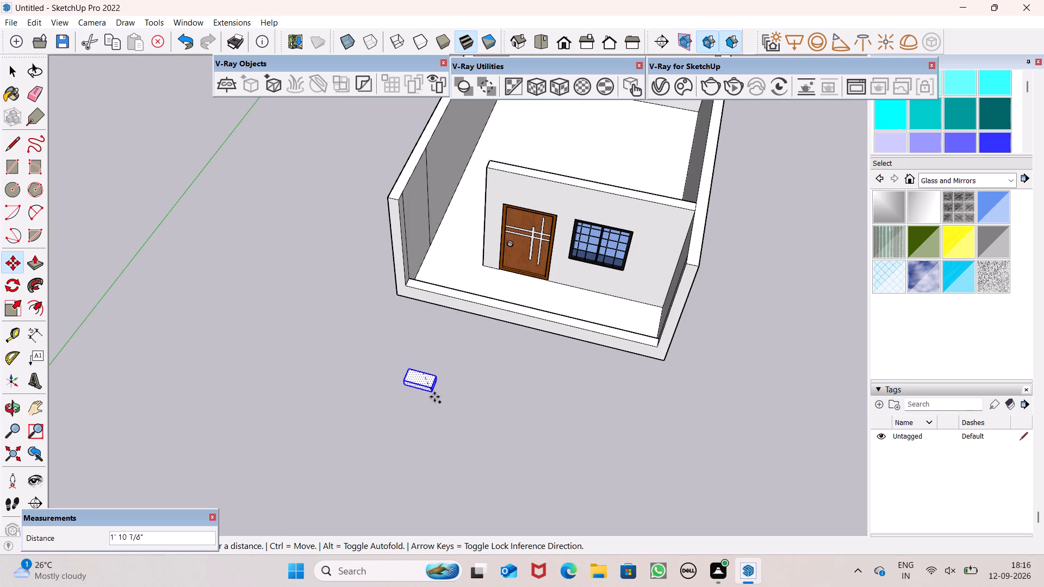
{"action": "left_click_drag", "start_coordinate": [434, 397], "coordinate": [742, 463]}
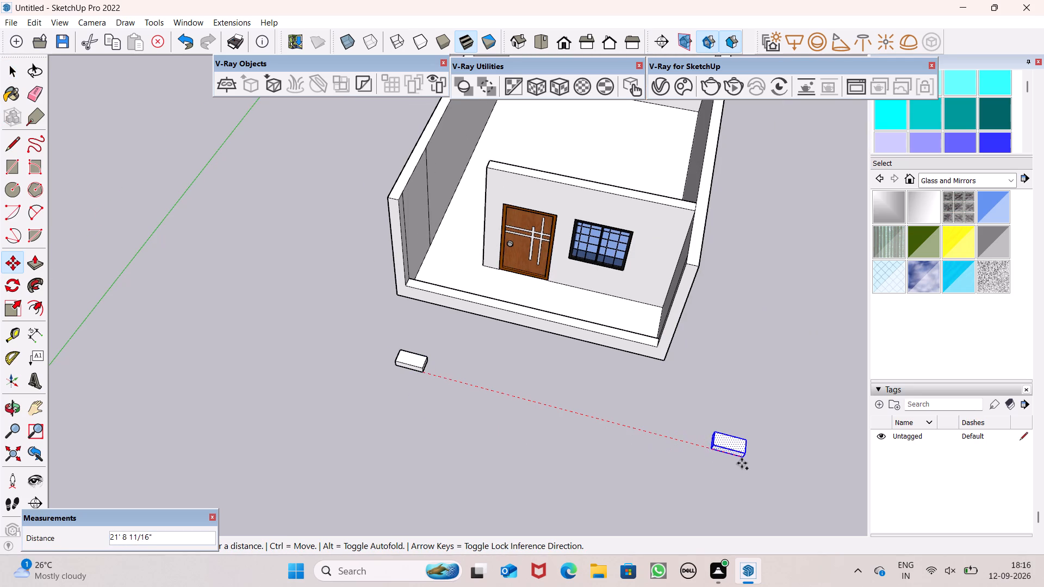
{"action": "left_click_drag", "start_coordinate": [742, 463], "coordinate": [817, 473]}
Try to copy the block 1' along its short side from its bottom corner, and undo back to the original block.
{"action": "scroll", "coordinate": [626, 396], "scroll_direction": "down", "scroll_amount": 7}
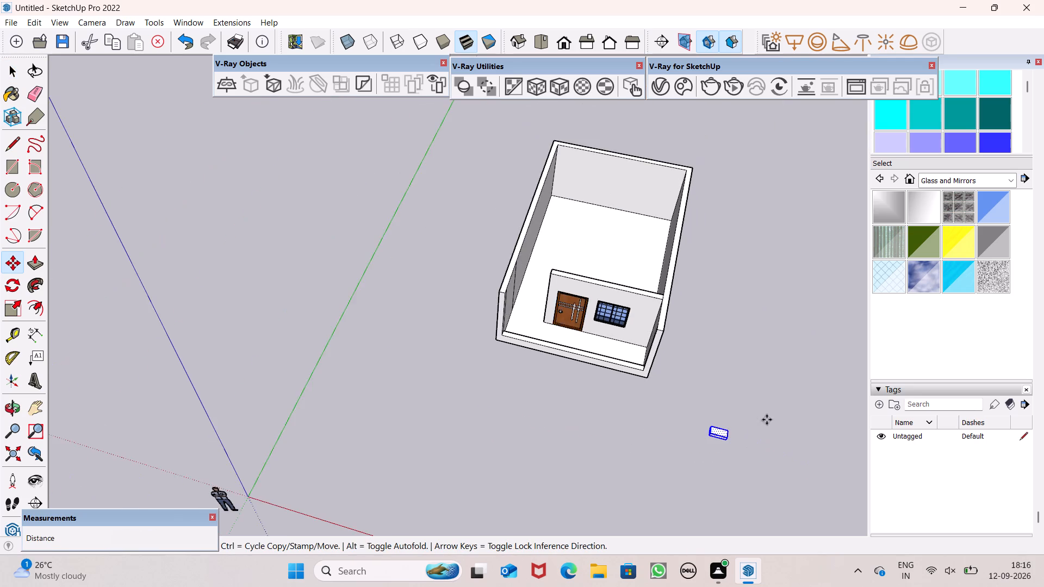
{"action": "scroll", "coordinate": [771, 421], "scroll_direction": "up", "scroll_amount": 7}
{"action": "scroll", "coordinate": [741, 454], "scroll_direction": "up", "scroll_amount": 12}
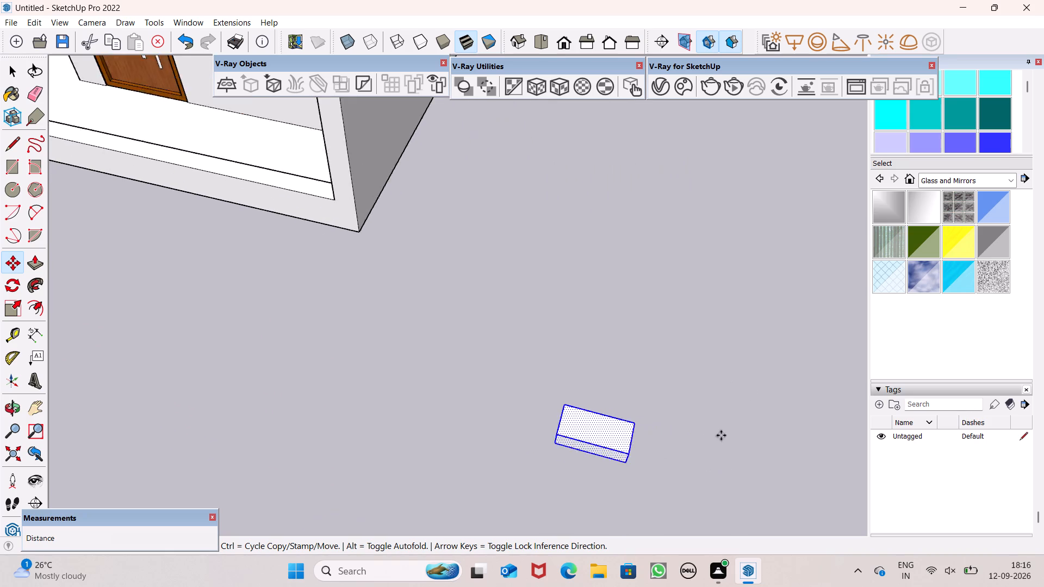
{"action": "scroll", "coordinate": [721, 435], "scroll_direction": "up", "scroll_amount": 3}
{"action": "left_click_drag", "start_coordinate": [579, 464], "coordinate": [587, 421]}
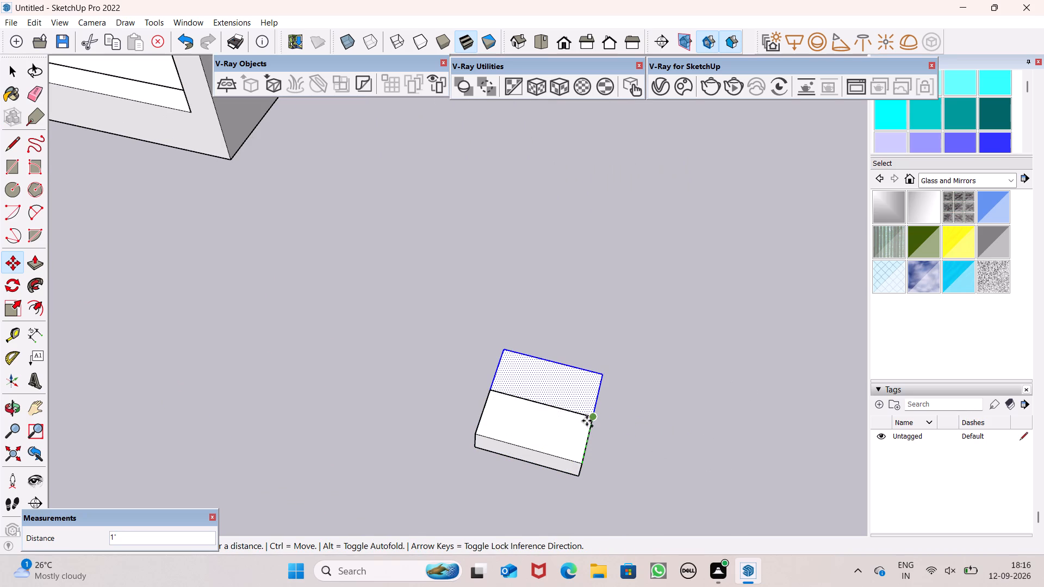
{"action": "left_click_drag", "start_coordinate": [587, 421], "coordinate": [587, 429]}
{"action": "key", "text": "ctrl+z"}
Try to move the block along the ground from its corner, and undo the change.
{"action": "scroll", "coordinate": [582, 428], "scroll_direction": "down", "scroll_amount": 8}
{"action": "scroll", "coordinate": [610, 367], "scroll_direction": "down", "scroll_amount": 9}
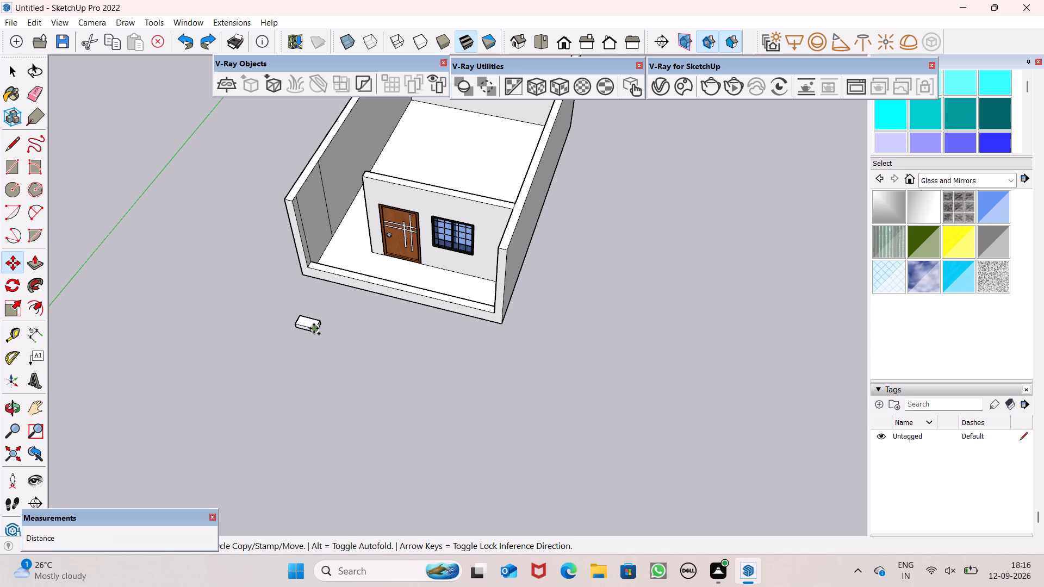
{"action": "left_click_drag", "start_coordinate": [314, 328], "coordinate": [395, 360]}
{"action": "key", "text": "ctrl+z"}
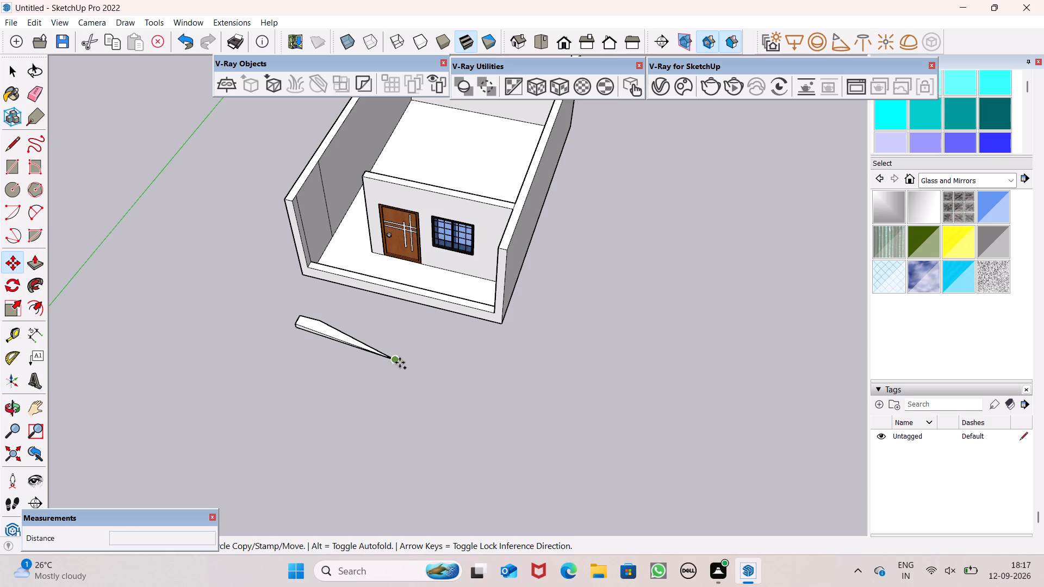
Select all faces and edges of the 2' by 1' block and make them a group.
{"action": "key", "text": "space"}
{"action": "triple_click", "coordinate": [304, 322]}
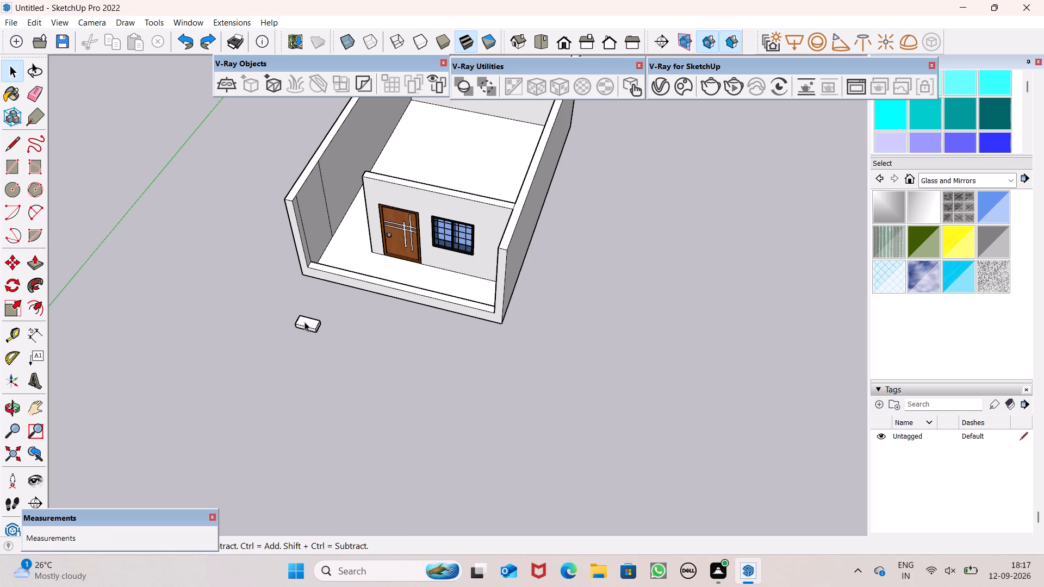
{"action": "right_click", "coordinate": [309, 322]}
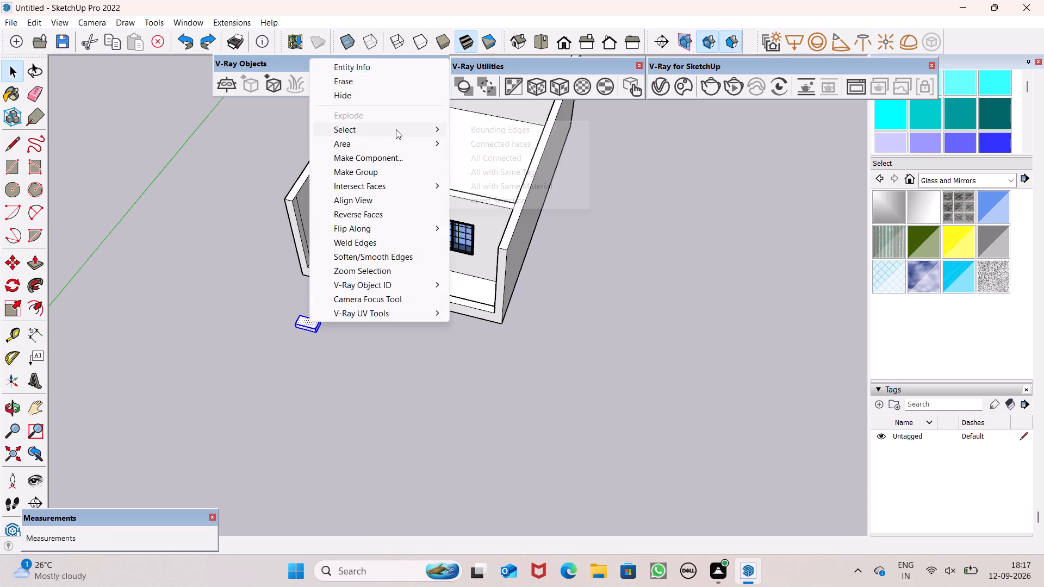
{"action": "left_click", "coordinate": [401, 168]}
Move the grouped block from in front of the low wall to the open ground beyond the room's window-side wall.
{"action": "key", "text": "m"}
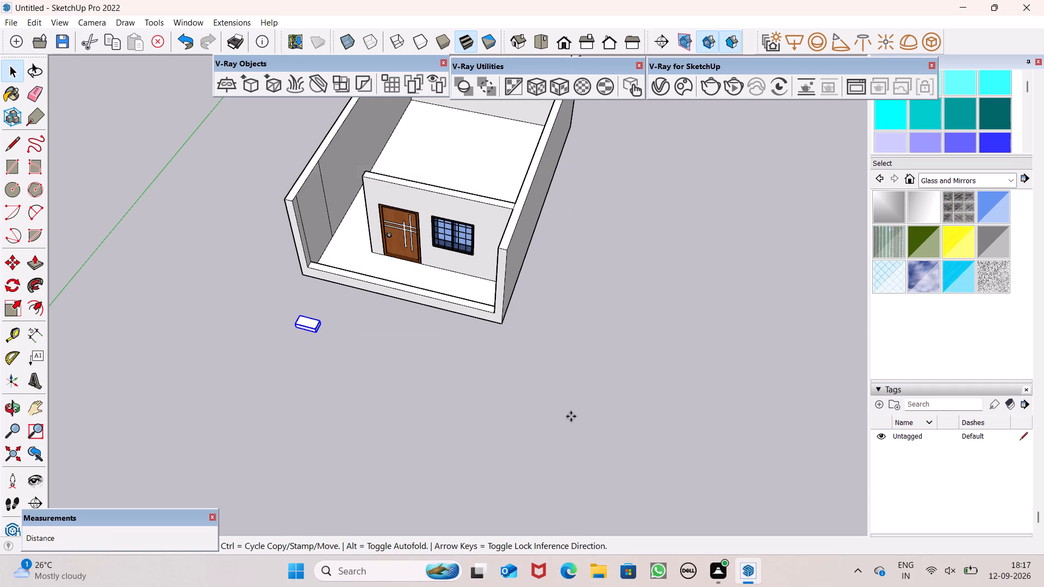
{"action": "key", "text": "Return"}
{"action": "left_click_drag", "start_coordinate": [306, 324], "coordinate": [396, 327]}
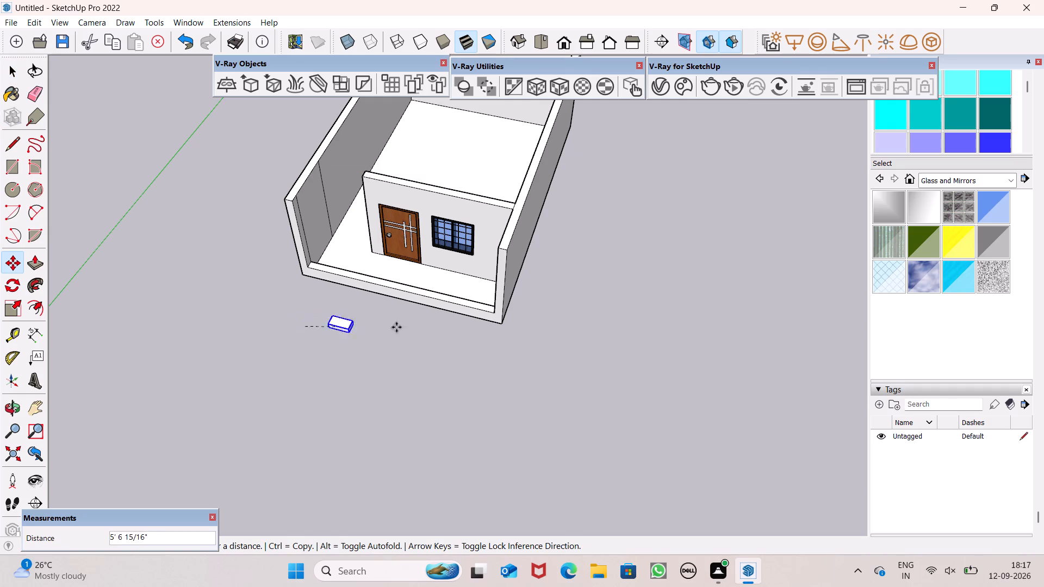
{"action": "left_click_drag", "start_coordinate": [396, 327], "coordinate": [684, 355]}
Copy the block about 1' 1 7/16" diagonally, placing its lower front corner on the original's adjacent upper front corner as a second step.
{"action": "scroll", "coordinate": [750, 363], "scroll_direction": "up", "scroll_amount": 8}
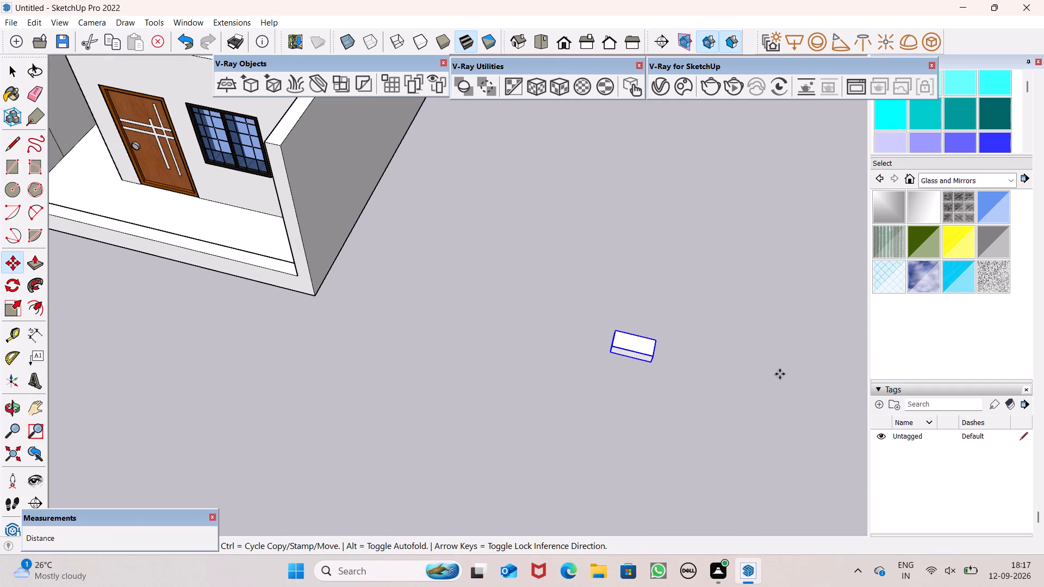
{"action": "scroll", "coordinate": [782, 374], "scroll_direction": "up", "scroll_amount": 1}
{"action": "scroll", "coordinate": [765, 378], "scroll_direction": "down", "scroll_amount": 7}
{"action": "middle_click_drag", "start_coordinate": [754, 376], "coordinate": [408, 256]}
{"action": "scroll", "coordinate": [408, 256], "scroll_direction": "up", "scroll_amount": 1}
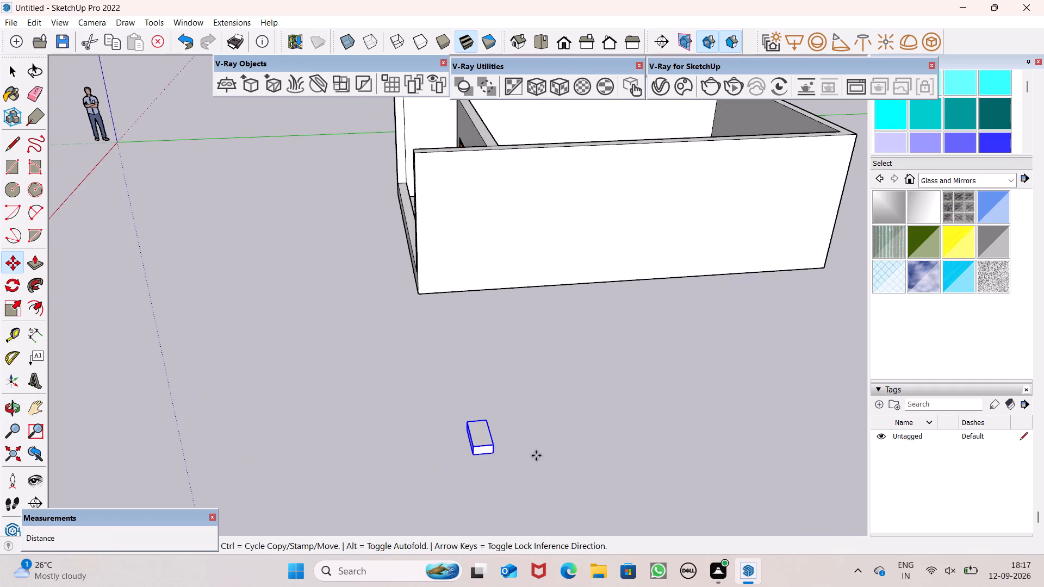
{"action": "scroll", "coordinate": [547, 482], "scroll_direction": "up", "scroll_amount": 9}
{"action": "scroll", "coordinate": [512, 432], "scroll_direction": "up", "scroll_amount": 5}
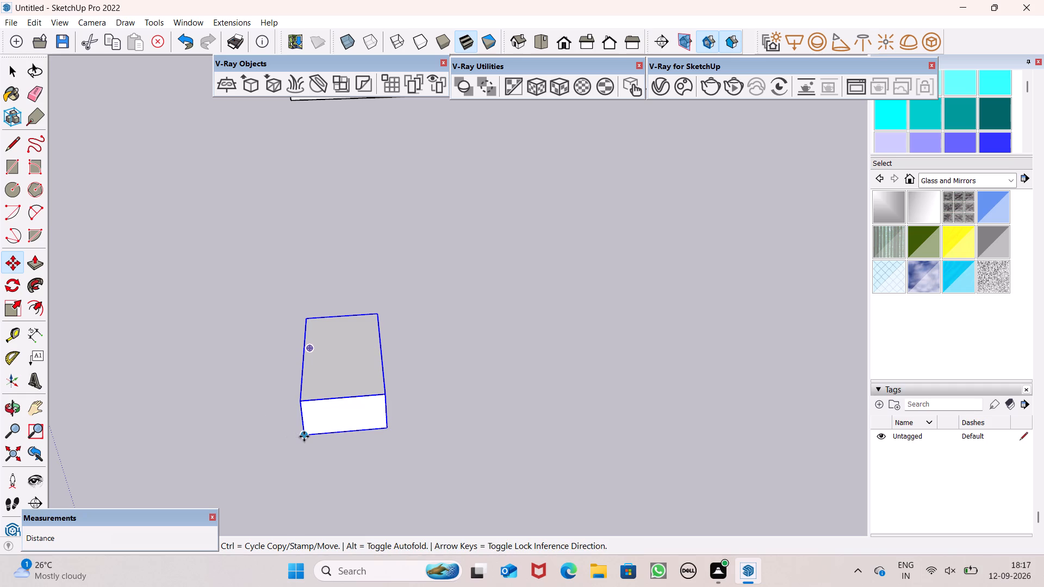
{"action": "left_click_drag", "start_coordinate": [304, 436], "coordinate": [382, 398], "text": "ctrl"}
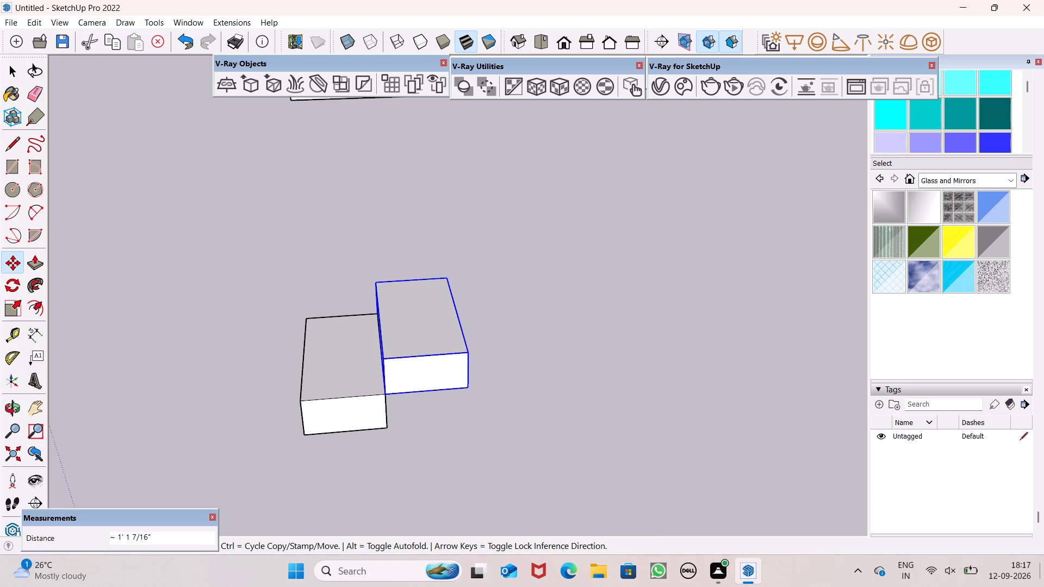
Repeat the stepped block copy as a *8 array to form a staircase.
{"action": "key", "text": "shift+asterisk"}
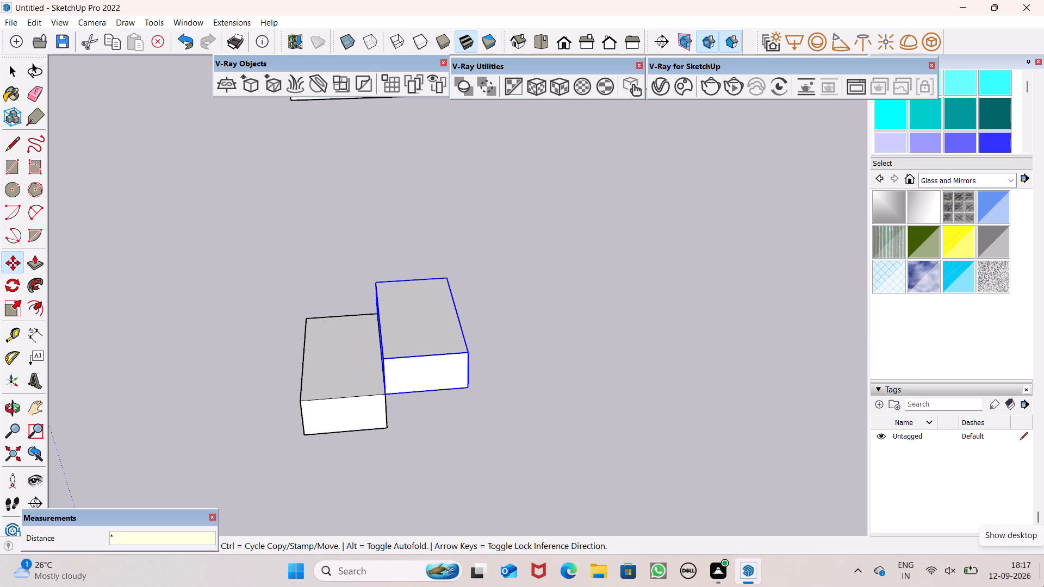
{"action": "key", "text": "1"}
{"action": "key", "text": "BackSpace"}
{"action": "key", "text": "8"}
{"action": "key", "text": "Return"}
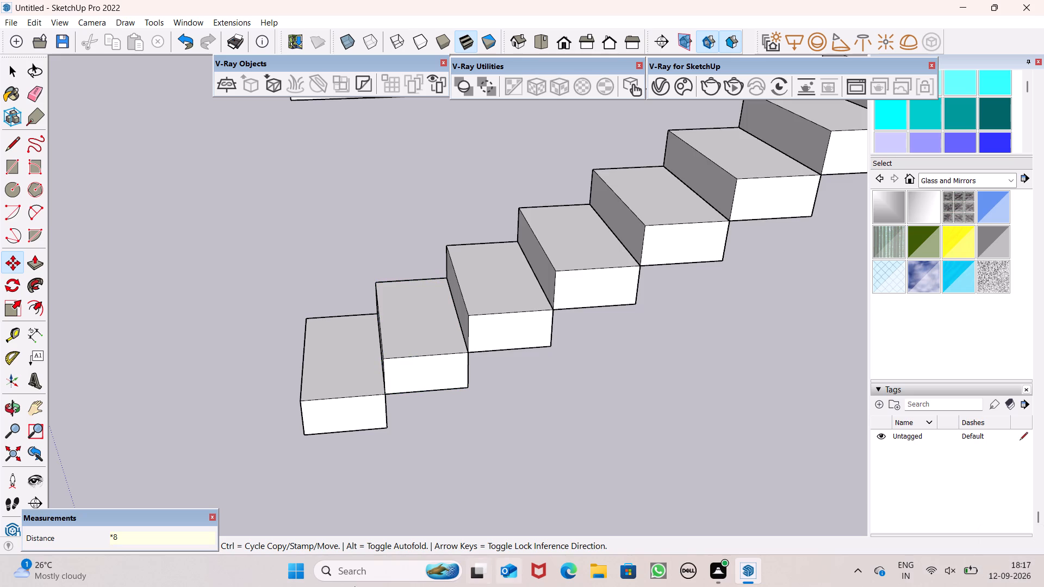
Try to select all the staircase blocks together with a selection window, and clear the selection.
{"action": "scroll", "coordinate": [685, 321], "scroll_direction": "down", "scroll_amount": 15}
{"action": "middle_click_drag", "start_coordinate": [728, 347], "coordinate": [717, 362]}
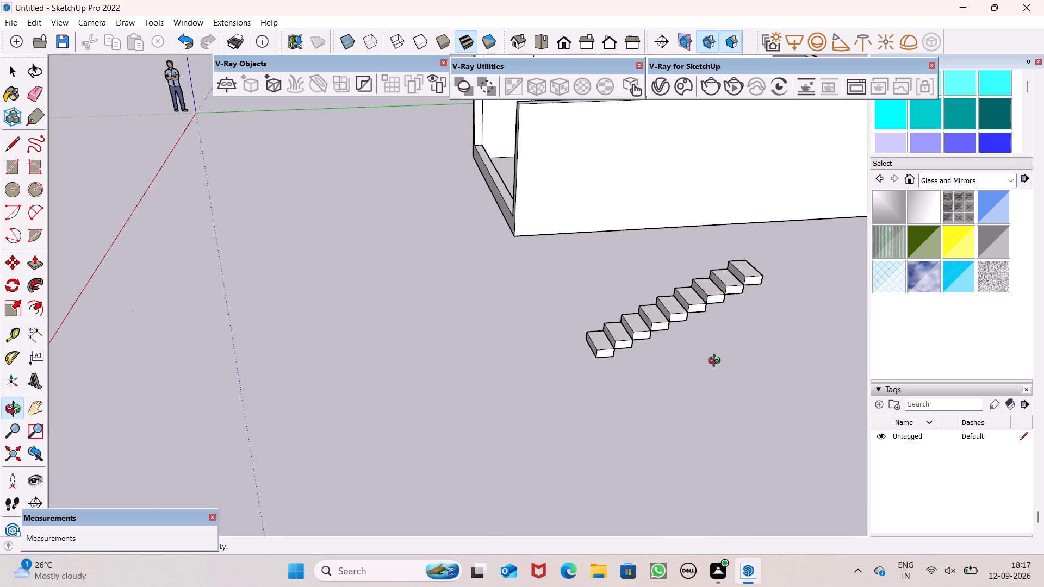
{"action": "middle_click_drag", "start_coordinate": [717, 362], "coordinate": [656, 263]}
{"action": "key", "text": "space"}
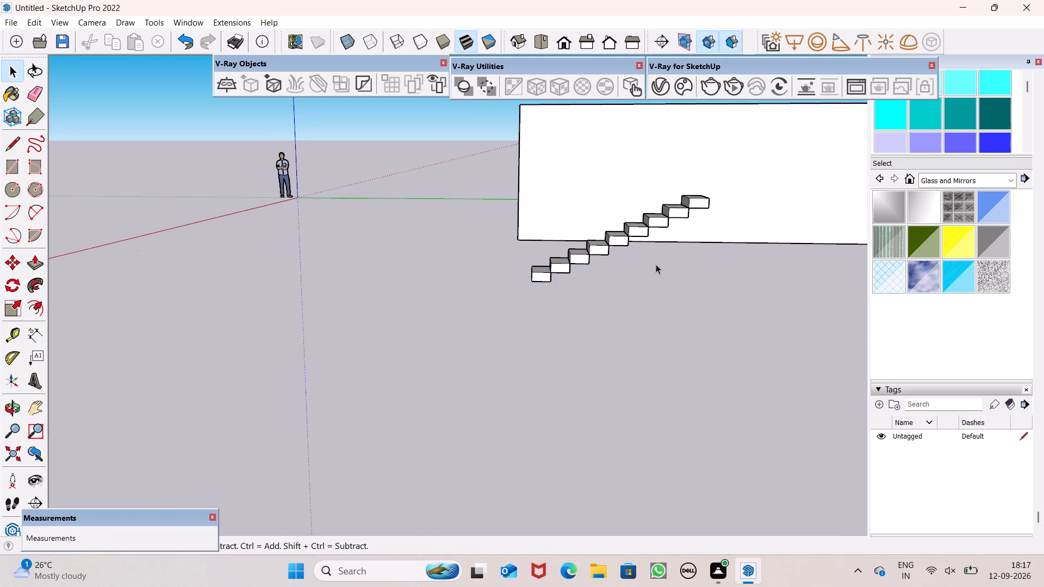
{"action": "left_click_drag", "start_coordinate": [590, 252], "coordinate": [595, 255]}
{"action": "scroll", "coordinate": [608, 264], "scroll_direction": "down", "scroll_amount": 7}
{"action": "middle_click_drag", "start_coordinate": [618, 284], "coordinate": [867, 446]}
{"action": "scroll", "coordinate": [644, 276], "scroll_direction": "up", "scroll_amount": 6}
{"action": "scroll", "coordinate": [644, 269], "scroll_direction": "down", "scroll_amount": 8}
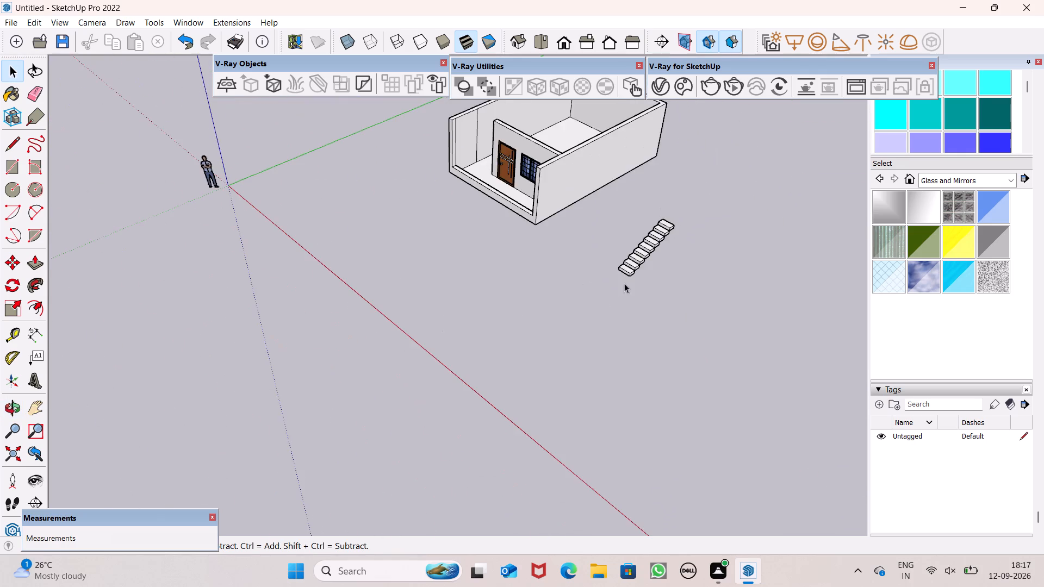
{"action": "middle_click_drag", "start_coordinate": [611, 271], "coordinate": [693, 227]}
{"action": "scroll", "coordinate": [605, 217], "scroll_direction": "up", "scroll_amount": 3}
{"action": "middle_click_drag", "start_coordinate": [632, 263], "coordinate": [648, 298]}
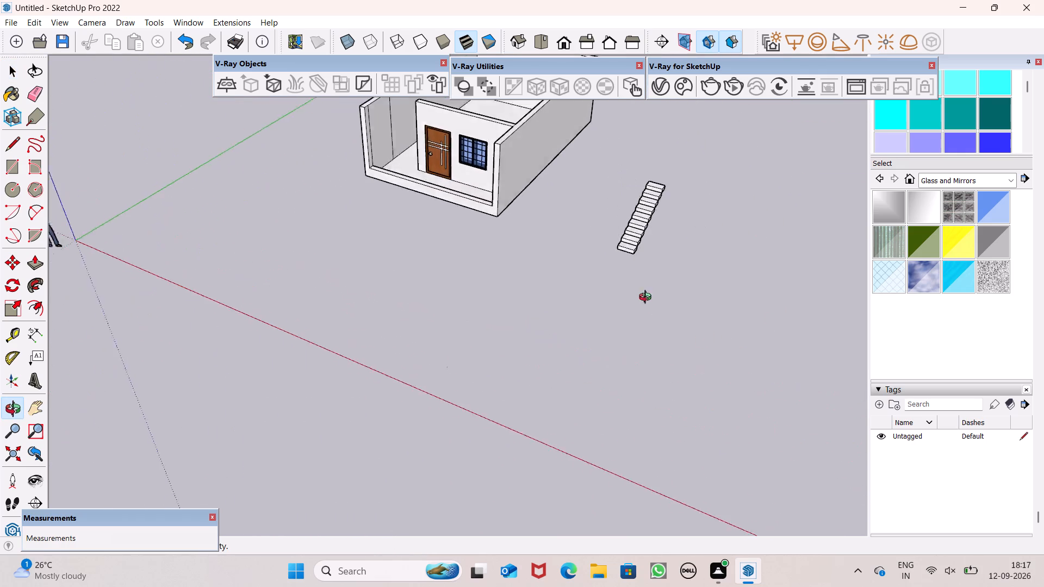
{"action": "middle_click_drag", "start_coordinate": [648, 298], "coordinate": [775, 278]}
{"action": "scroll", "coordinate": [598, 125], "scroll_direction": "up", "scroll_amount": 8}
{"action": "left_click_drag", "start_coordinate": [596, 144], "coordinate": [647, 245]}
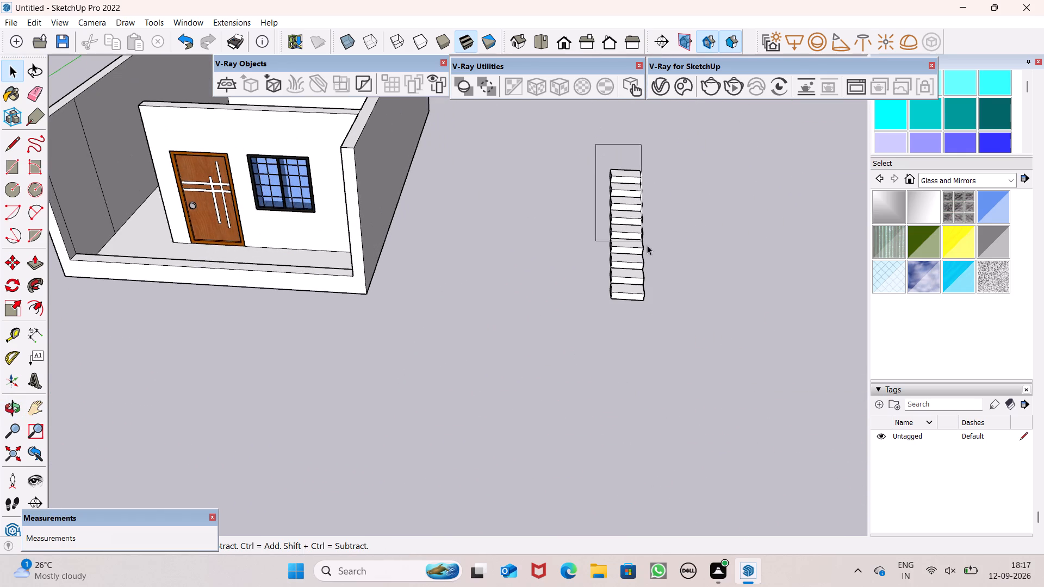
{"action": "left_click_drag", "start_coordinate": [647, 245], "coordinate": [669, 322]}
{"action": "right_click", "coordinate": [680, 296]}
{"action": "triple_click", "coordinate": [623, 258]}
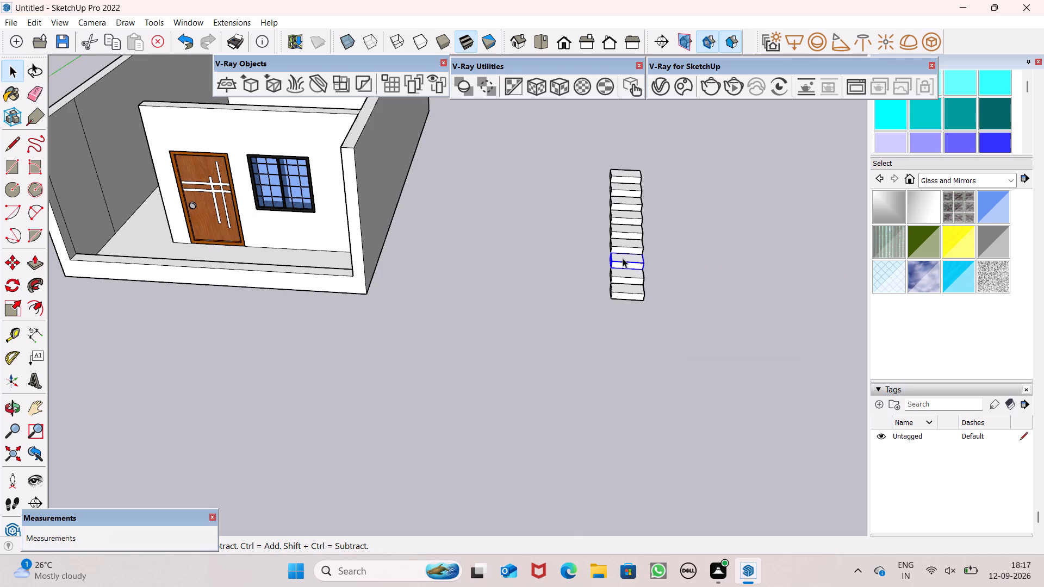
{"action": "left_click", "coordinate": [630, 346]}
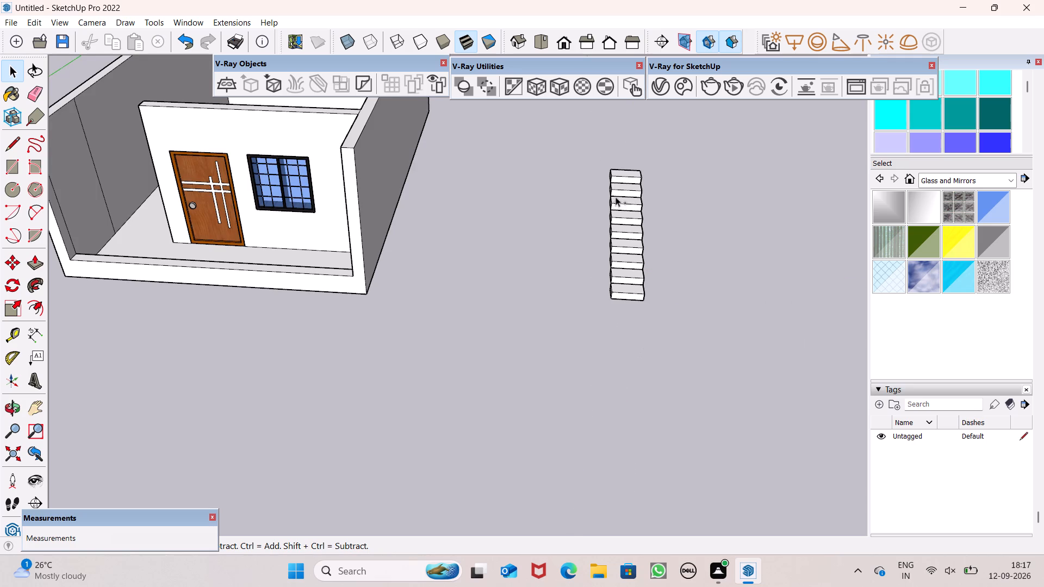
Select all the stacked step blocks of the staircase and combine them into one group.
{"action": "left_click", "coordinate": [625, 176], "text": "ctrl"}
{"action": "left_click", "coordinate": [626, 184], "text": "ctrl"}
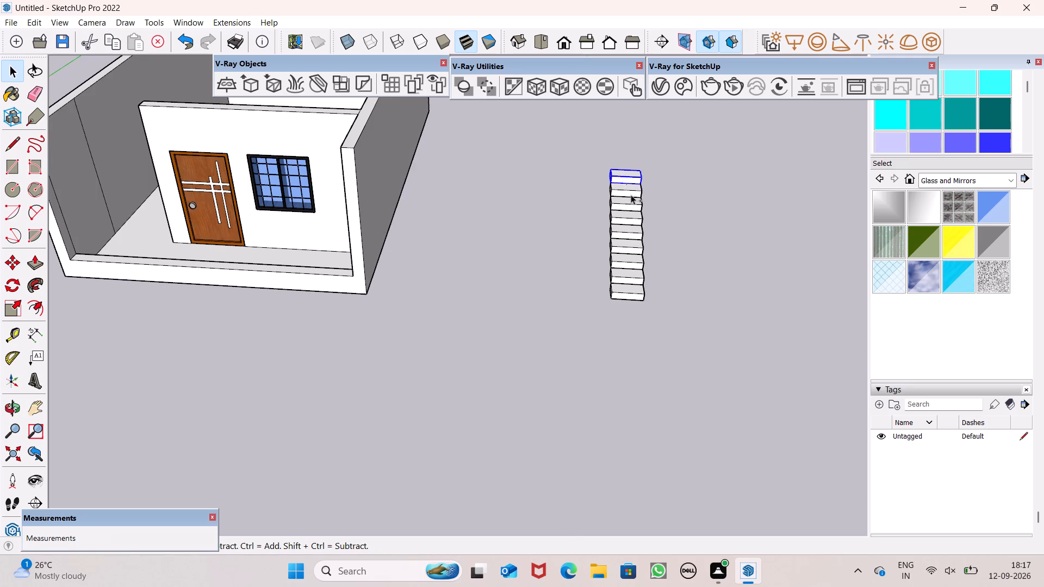
{"action": "left_click", "coordinate": [629, 192], "text": "ctrl"}
{"action": "left_click", "coordinate": [629, 208], "text": "ctrl"}
{"action": "left_click", "coordinate": [629, 235], "text": "ctrl"}
{"action": "left_click_drag", "start_coordinate": [625, 217], "coordinate": [625, 223], "text": "ctrl"}
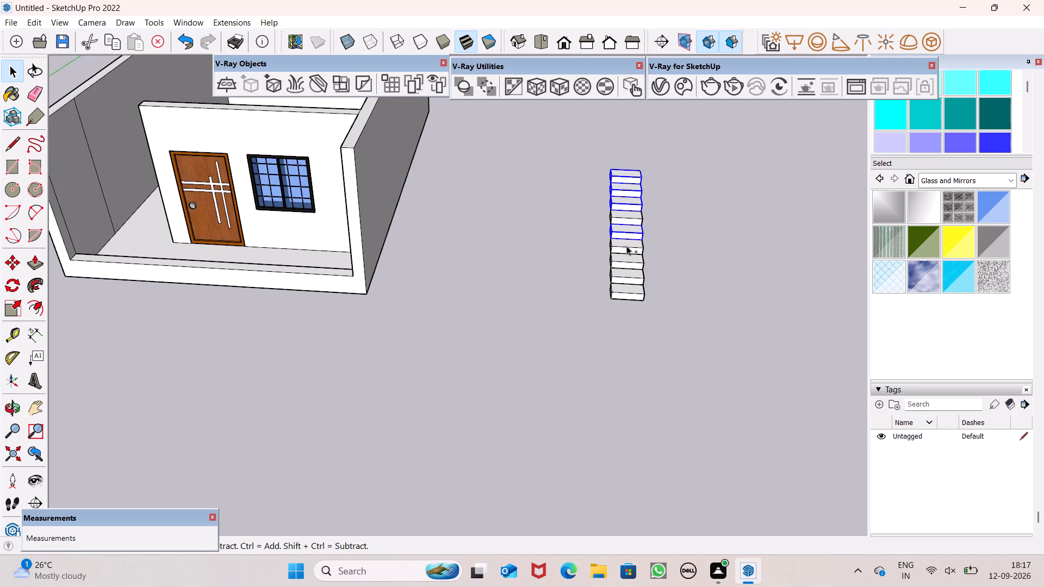
{"action": "left_click", "coordinate": [626, 247], "text": "ctrl"}
{"action": "left_click", "coordinate": [624, 260], "text": "ctrl"}
{"action": "left_click", "coordinate": [628, 278], "text": "ctrl"}
{"action": "left_click", "coordinate": [631, 305], "text": "ctrl"}
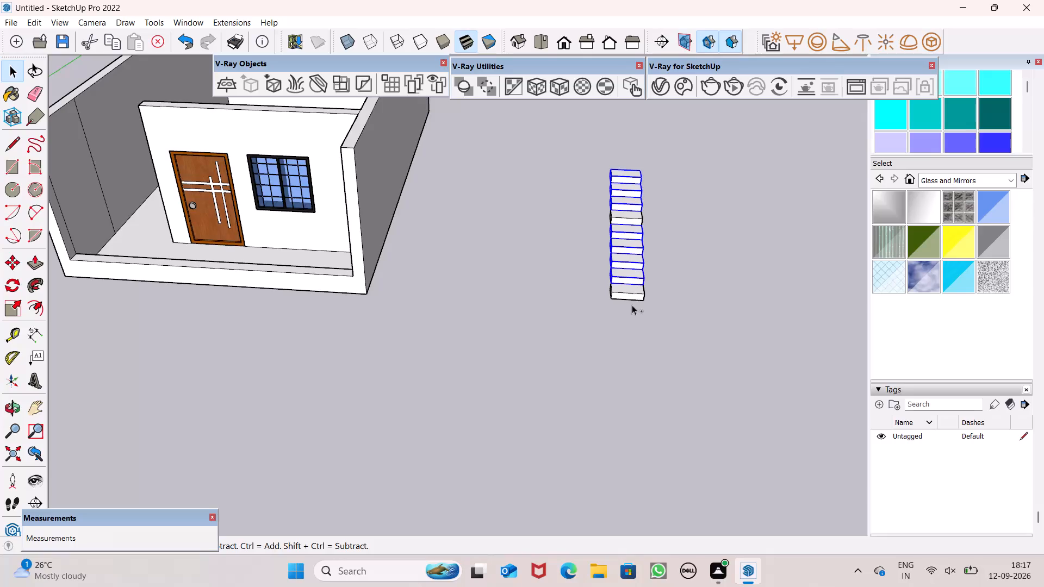
{"action": "left_click", "coordinate": [630, 293], "text": "ctrl"}
{"action": "scroll", "coordinate": [607, 222], "scroll_direction": "up", "scroll_amount": 6, "text": "ctrl"}
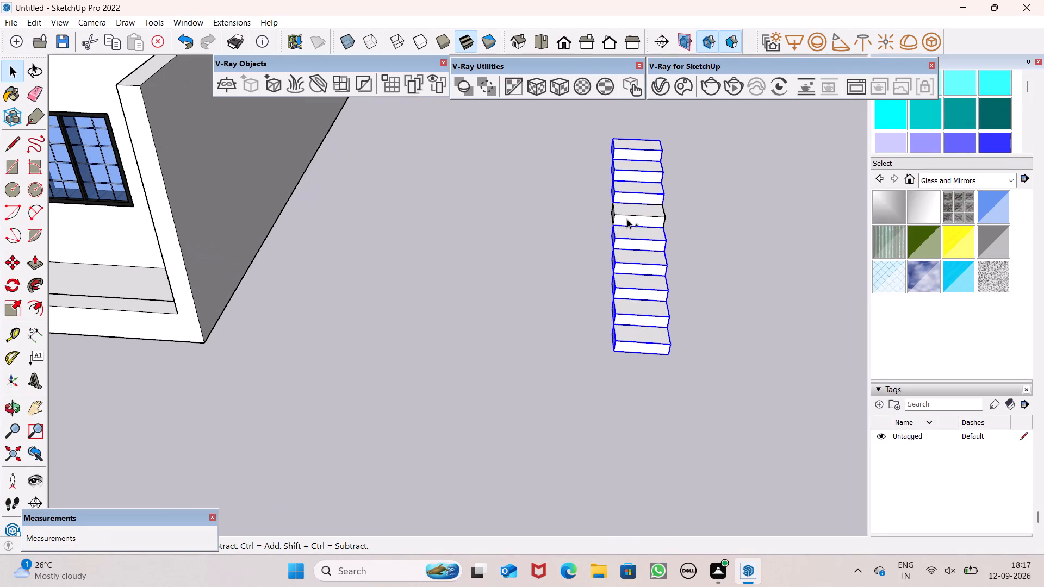
{"action": "left_click", "coordinate": [626, 218], "text": "ctrl"}
{"action": "right_click", "coordinate": [629, 216], "text": "ctrl"}
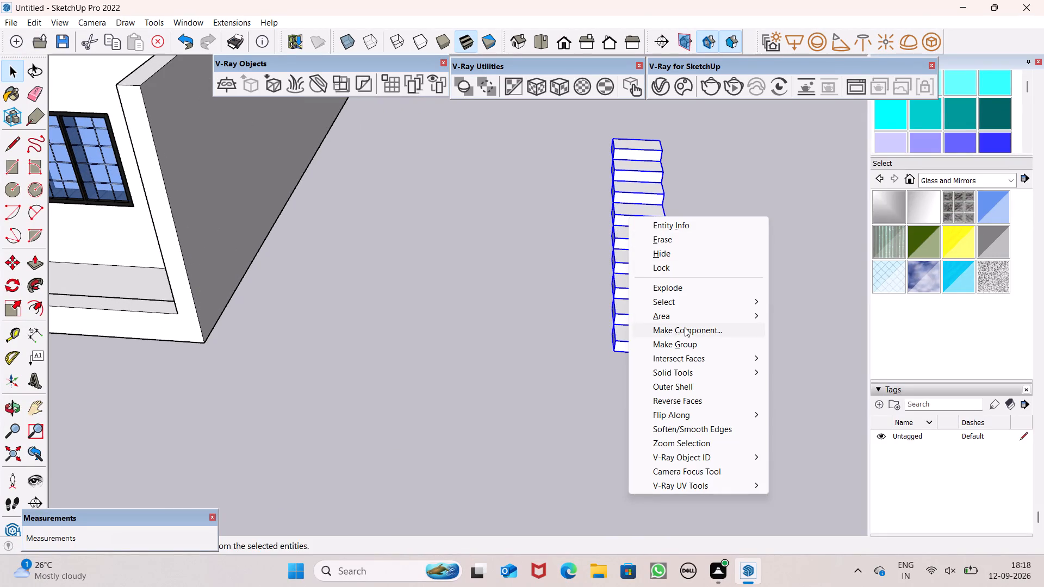
{"action": "left_click", "coordinate": [687, 342], "text": "ctrl"}
Move the staircase group about 36' from the open ground into the room, beside the long side wall near the door.
{"action": "scroll", "coordinate": [544, 226], "scroll_direction": "down", "scroll_amount": 13}
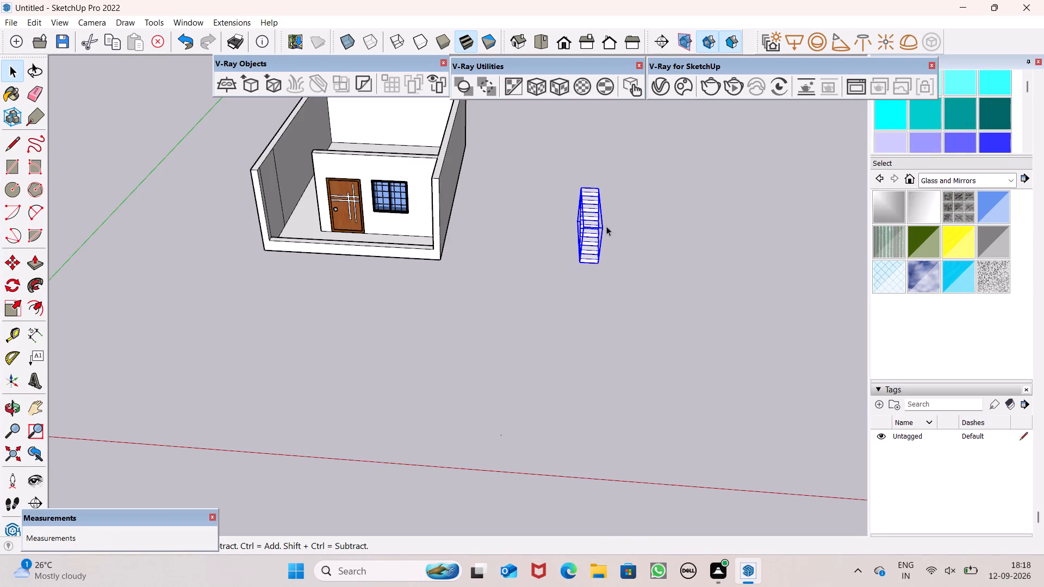
{"action": "key", "text": "m"}
{"action": "key", "text": "Return"}
{"action": "left_click_drag", "start_coordinate": [601, 257], "coordinate": [464, 218]}
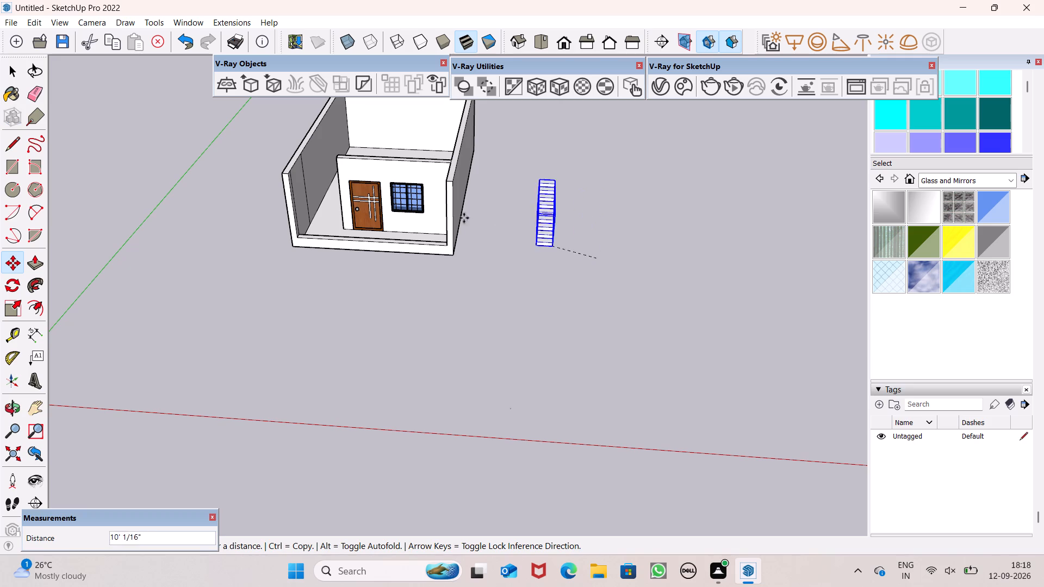
{"action": "left_click_drag", "start_coordinate": [464, 218], "coordinate": [328, 210]}
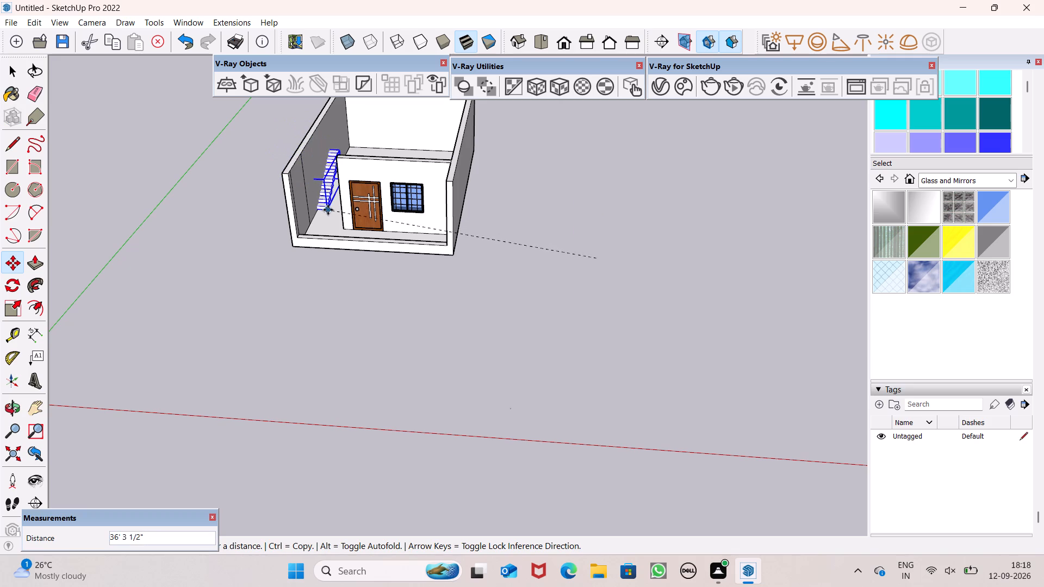
{"action": "left_click_drag", "start_coordinate": [328, 210], "coordinate": [335, 211]}
Shift the staircase group about 3' along the long side wall towards the door wall, and clear the selection.
{"action": "scroll", "coordinate": [321, 183], "scroll_direction": "down", "scroll_amount": 5}
{"action": "middle_click_drag", "start_coordinate": [321, 180], "coordinate": [341, 307]}
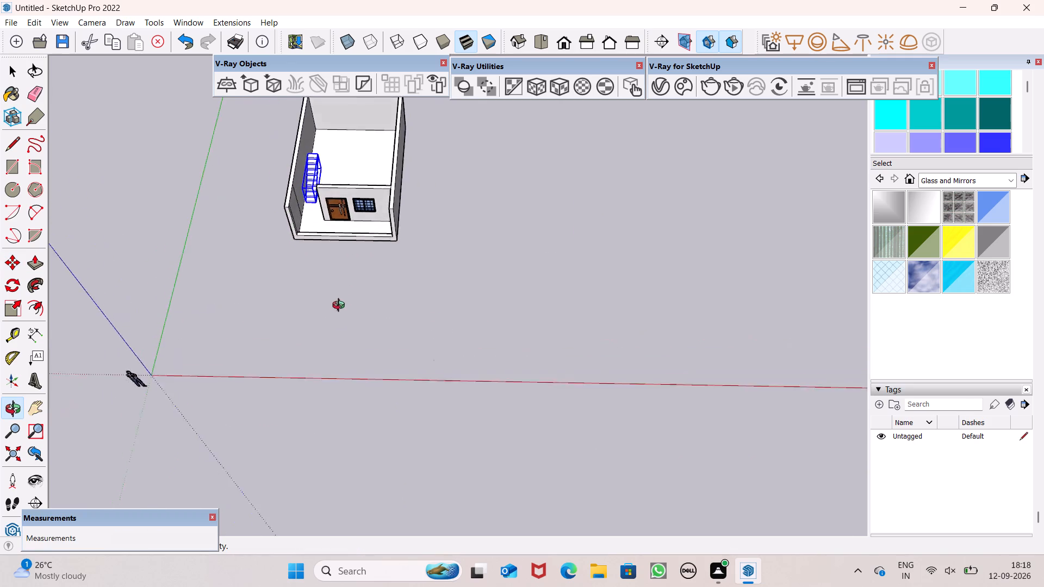
{"action": "middle_click_drag", "start_coordinate": [341, 307], "coordinate": [85, 310]}
{"action": "scroll", "coordinate": [402, 174], "scroll_direction": "down", "scroll_amount": 8}
{"action": "middle_click_drag", "start_coordinate": [414, 164], "coordinate": [418, 296]}
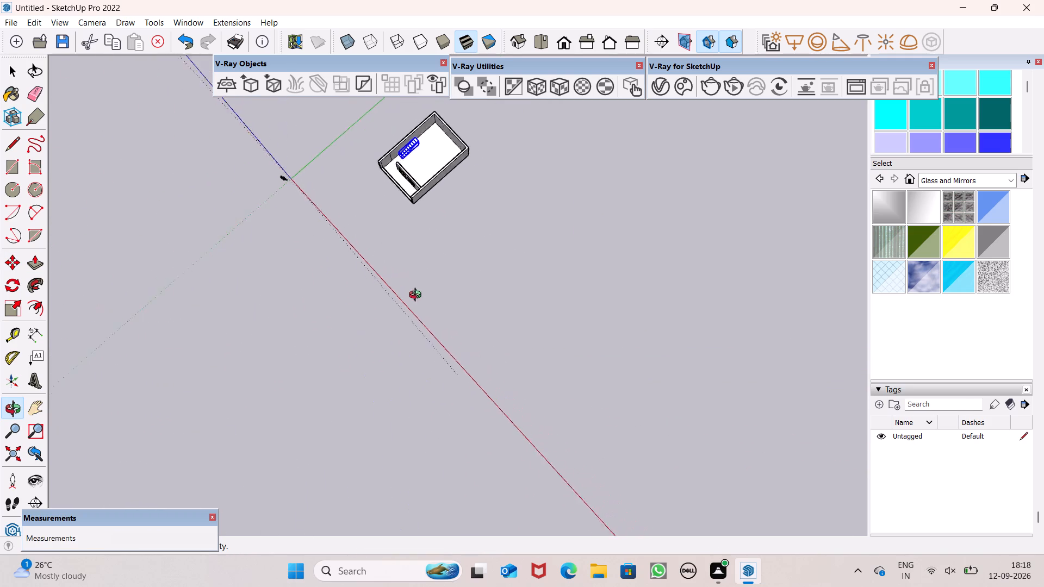
{"action": "middle_click_drag", "start_coordinate": [418, 296], "coordinate": [89, 186]}
{"action": "scroll", "coordinate": [492, 195], "scroll_direction": "up", "scroll_amount": 8}
{"action": "scroll", "coordinate": [532, 151], "scroll_direction": "up", "scroll_amount": 6}
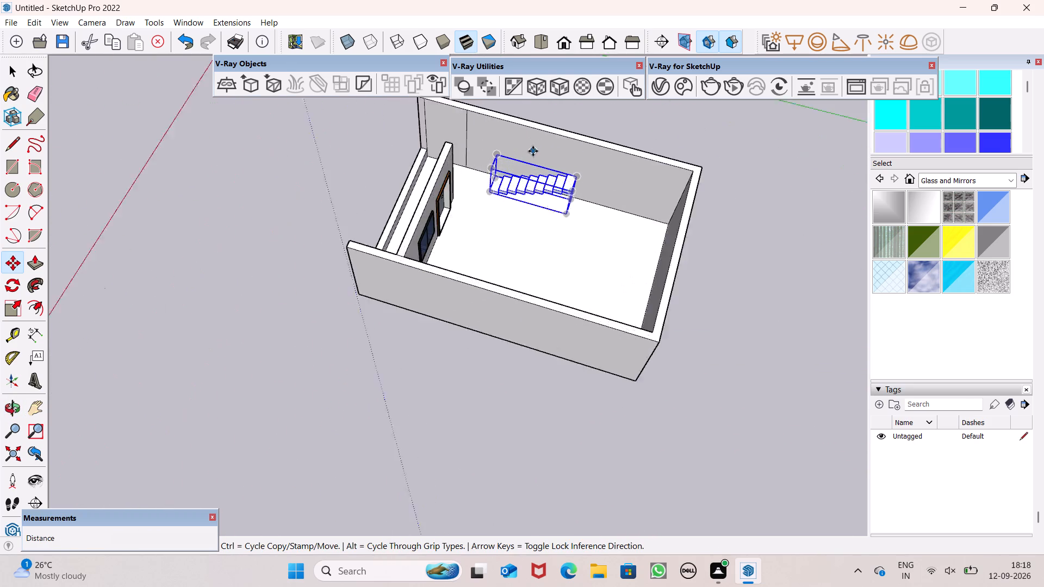
{"action": "scroll", "coordinate": [533, 151], "scroll_direction": "up", "scroll_amount": 10}
{"action": "scroll", "coordinate": [477, 179], "scroll_direction": "up", "scroll_amount": 6}
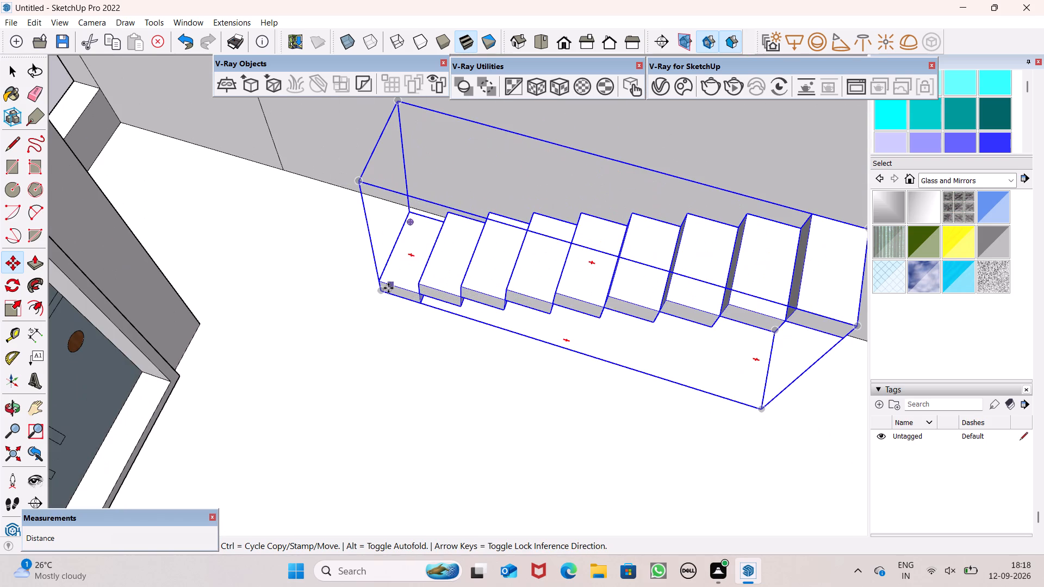
{"action": "left_click_drag", "start_coordinate": [382, 291], "coordinate": [297, 266]}
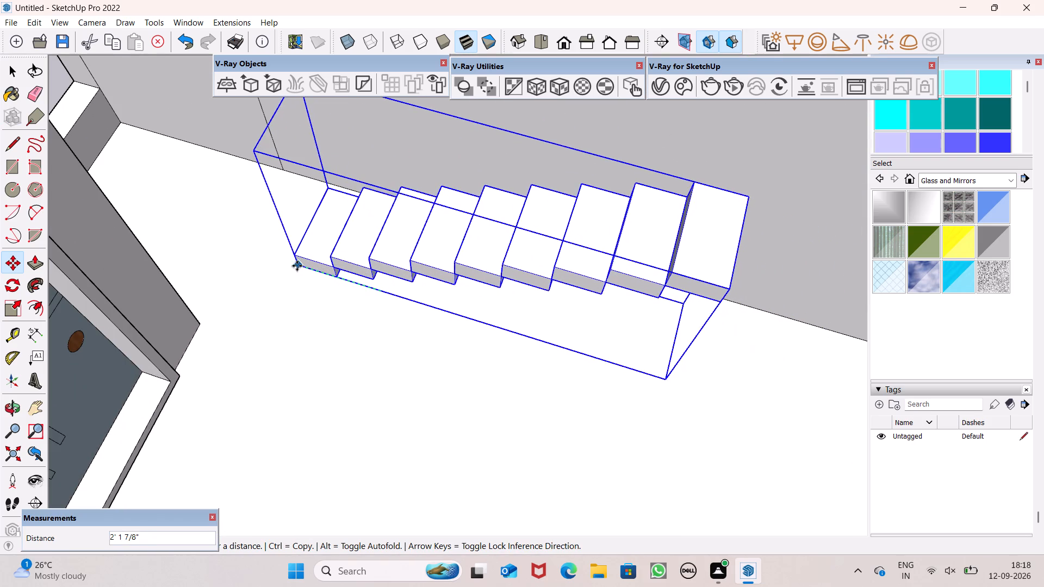
{"action": "left_click_drag", "start_coordinate": [297, 266], "coordinate": [282, 258]}
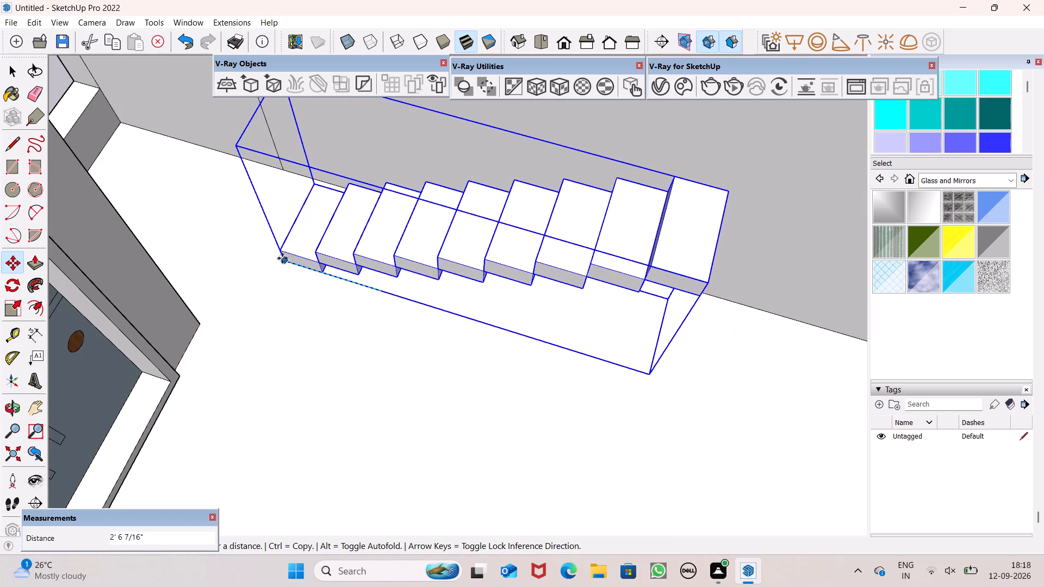
{"action": "left_click_drag", "start_coordinate": [282, 258], "coordinate": [258, 254]}
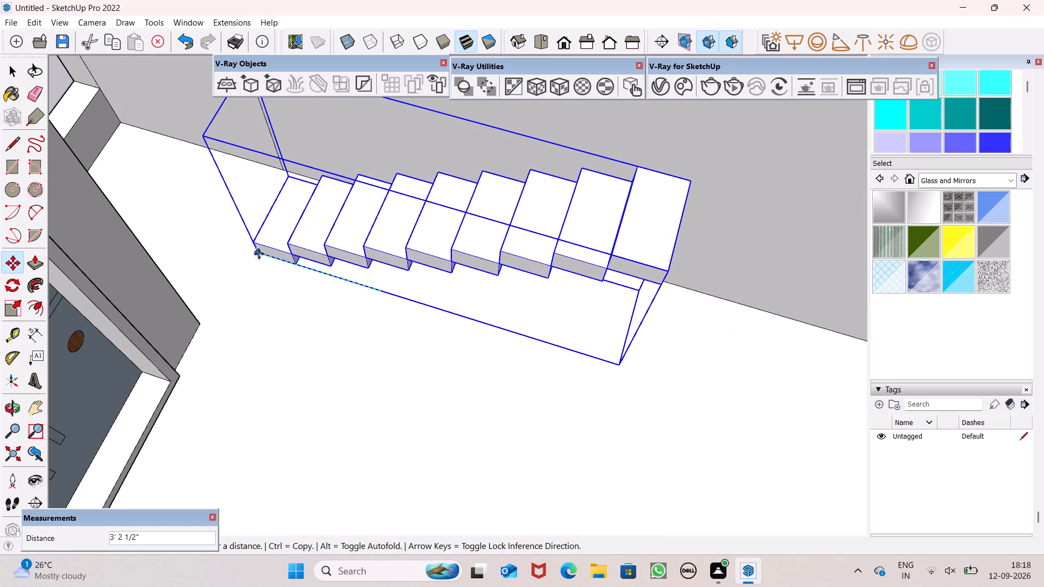
{"action": "left_click", "coordinate": [263, 255]}
{"action": "left_click", "coordinate": [272, 249]}
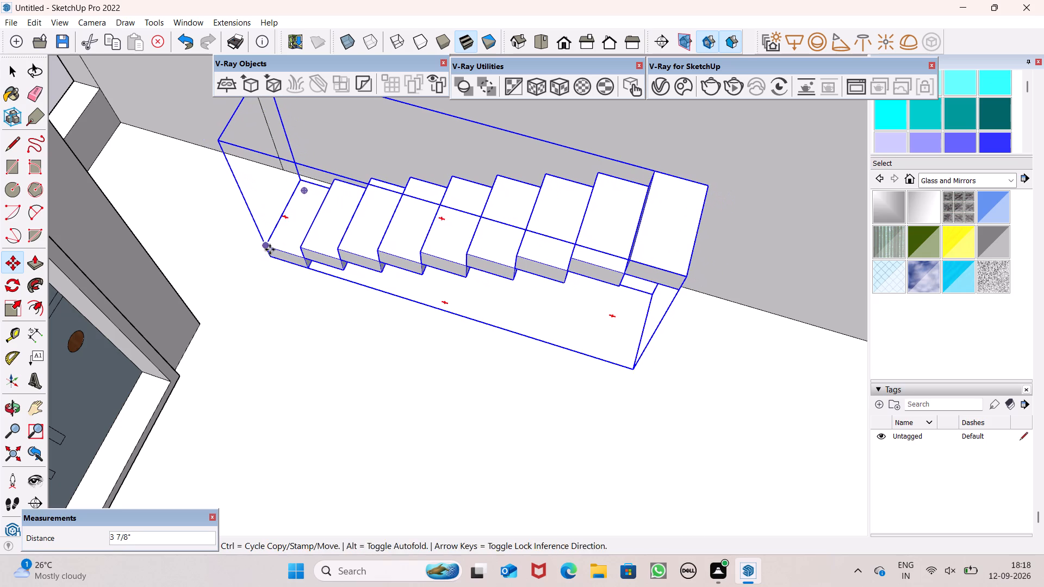
{"action": "key", "text": "space"}
{"action": "key", "text": "space"}
{"action": "left_click", "coordinate": [350, 305]}
{"action": "key", "text": "space"}
Explode the staircase group back into its separate step blocks and clear the selection.
{"action": "scroll", "coordinate": [440, 263], "scroll_direction": "down", "scroll_amount": 8}
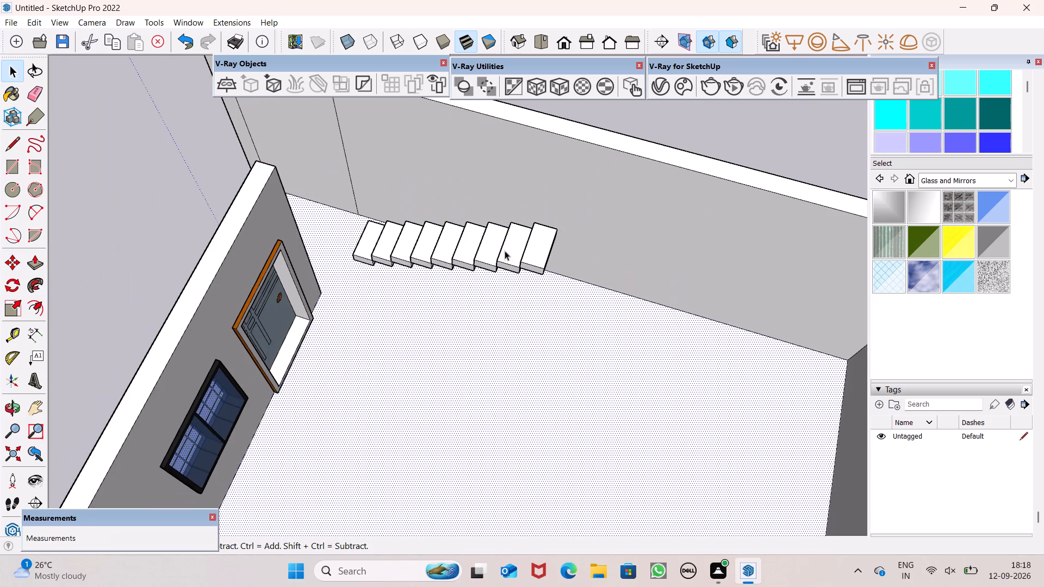
{"action": "middle_click_drag", "start_coordinate": [559, 246], "coordinate": [520, 60]}
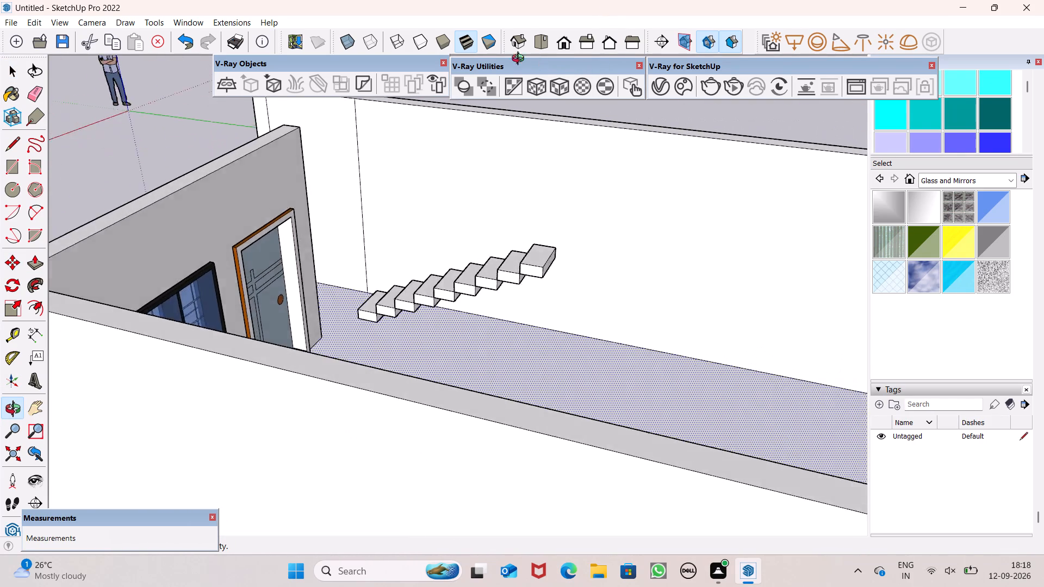
{"action": "middle_click_drag", "start_coordinate": [520, 60], "coordinate": [451, 42]}
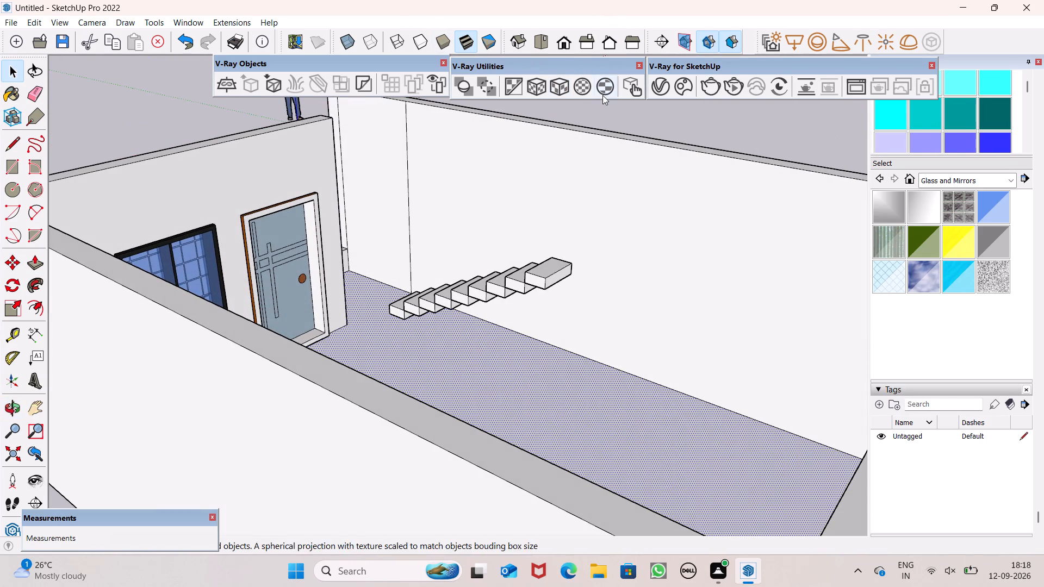
{"action": "scroll", "coordinate": [589, 201], "scroll_direction": "up", "scroll_amount": 3}
{"action": "middle_click_drag", "start_coordinate": [550, 304], "coordinate": [530, 263]}
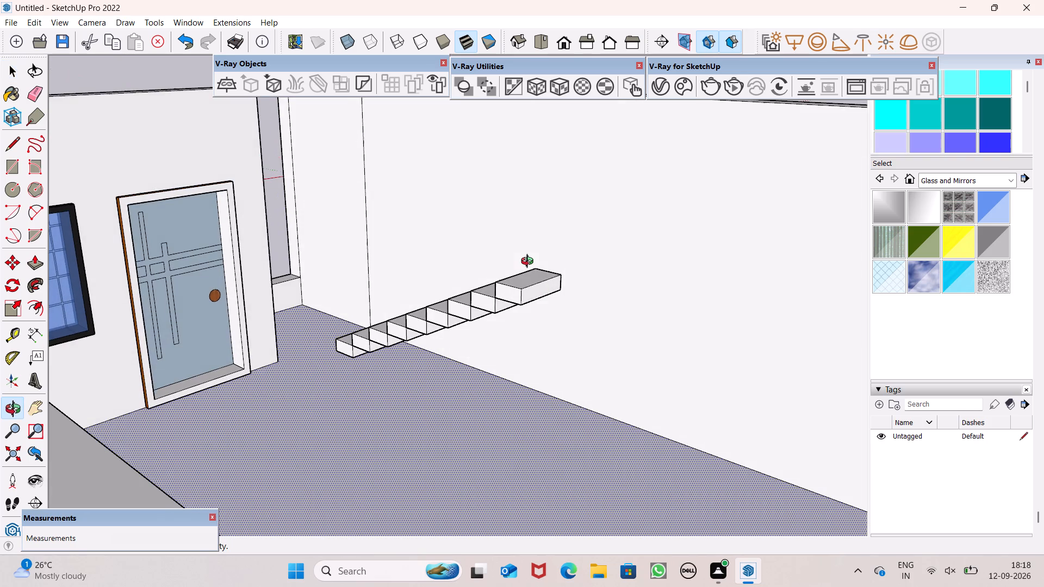
{"action": "middle_click_drag", "start_coordinate": [530, 263], "coordinate": [536, 285]}
{"action": "left_click", "coordinate": [530, 301]}
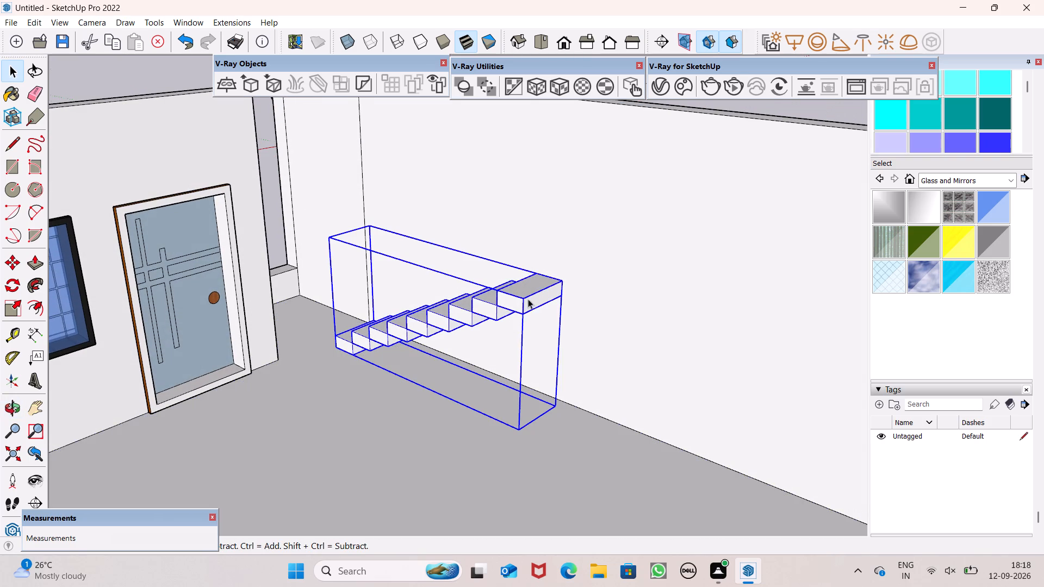
{"action": "scroll", "coordinate": [541, 291], "scroll_direction": "down", "scroll_amount": 2}
{"action": "middle_click_drag", "start_coordinate": [565, 289], "coordinate": [535, 344]}
{"action": "middle_click", "coordinate": [533, 346]}
{"action": "middle_click", "coordinate": [530, 349]}
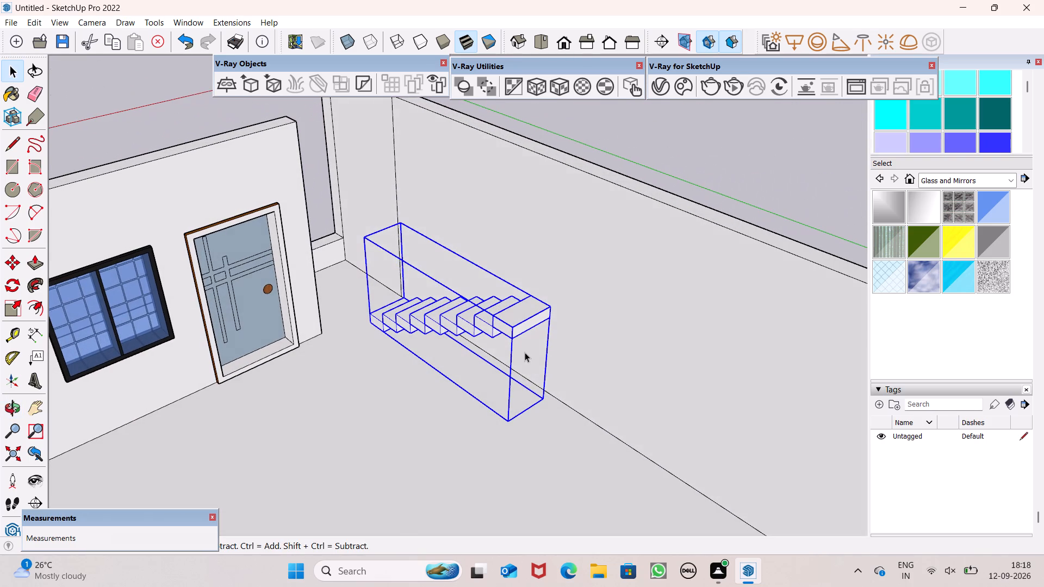
{"action": "right_click", "coordinate": [523, 348]}
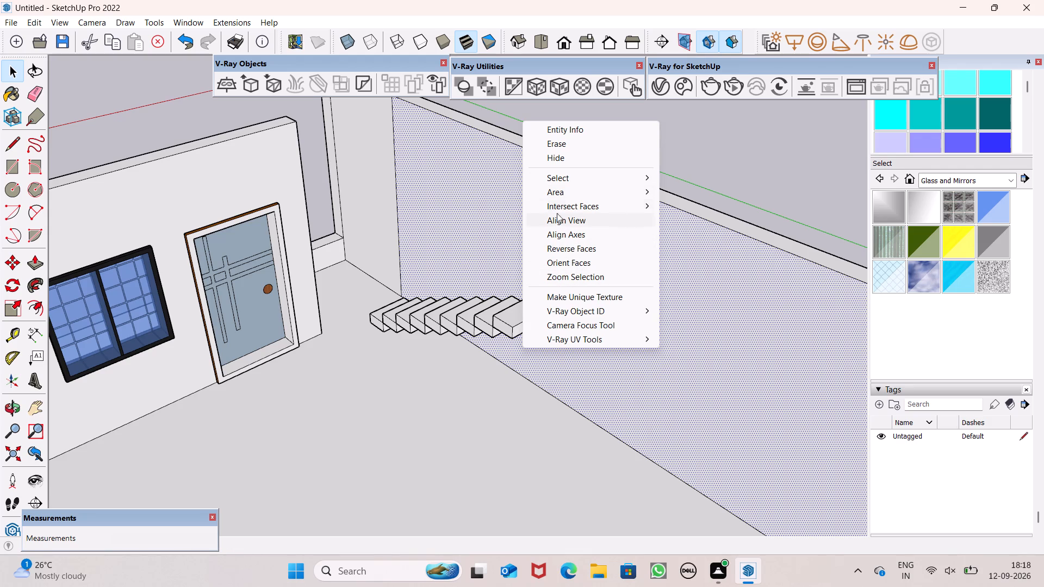
{"action": "left_click", "coordinate": [477, 326]}
{"action": "right_click", "coordinate": [521, 329]}
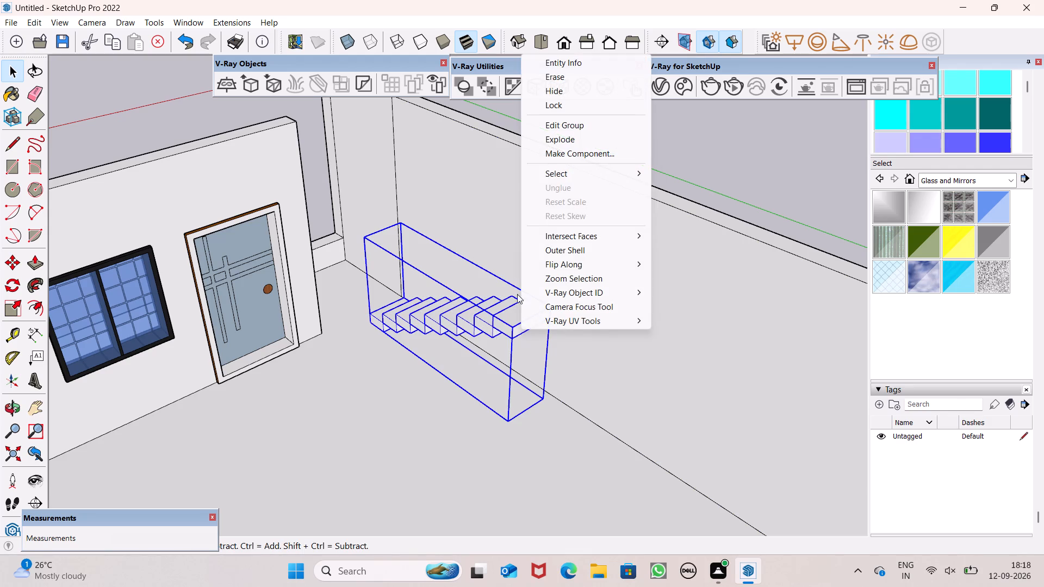
{"action": "left_click", "coordinate": [582, 141]}
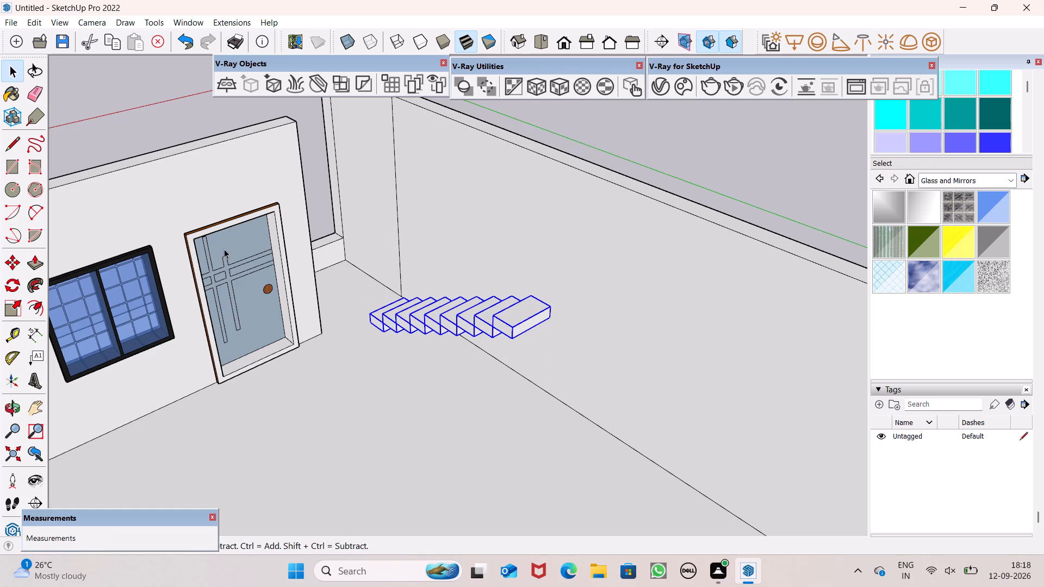
{"action": "left_click", "coordinate": [418, 411]}
Copy the top step block about 1' 1 7/16" diagonally upwards as the next step of the staircase.
{"action": "left_click", "coordinate": [509, 327]}
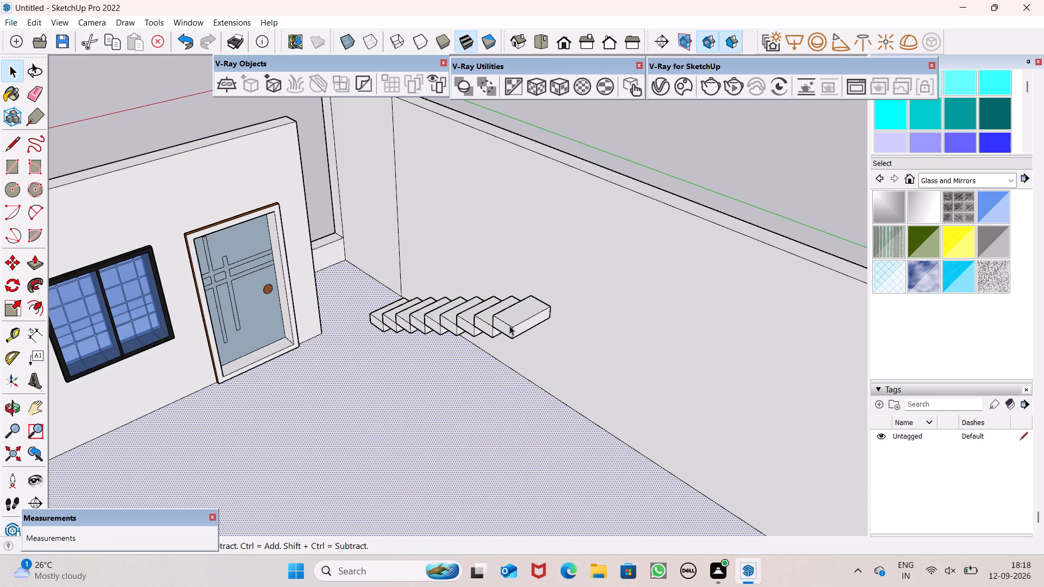
{"action": "key", "text": "m"}
{"action": "key", "text": "Return"}
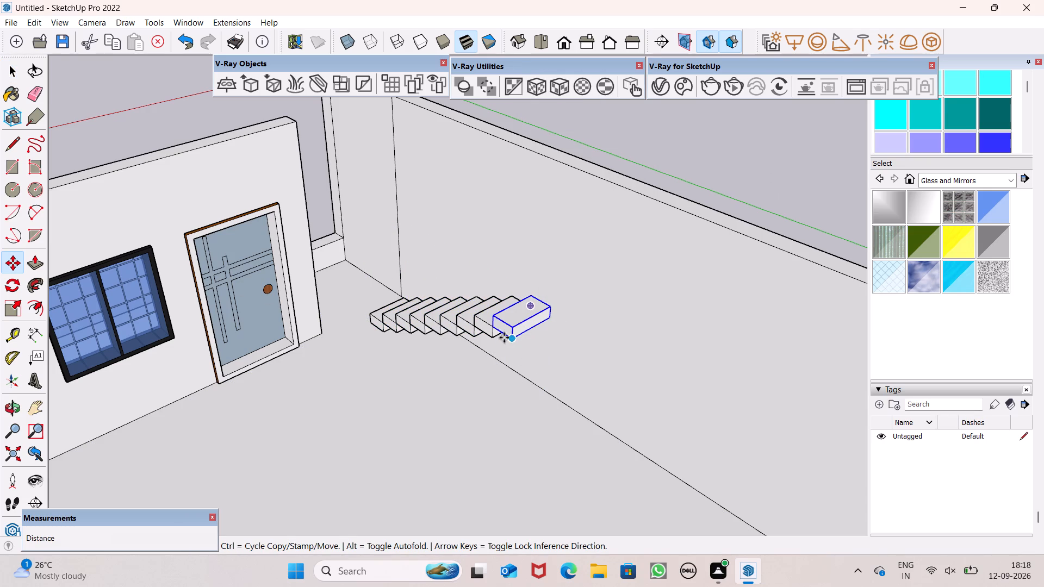
{"action": "left_click_drag", "start_coordinate": [496, 330], "coordinate": [502, 328]}
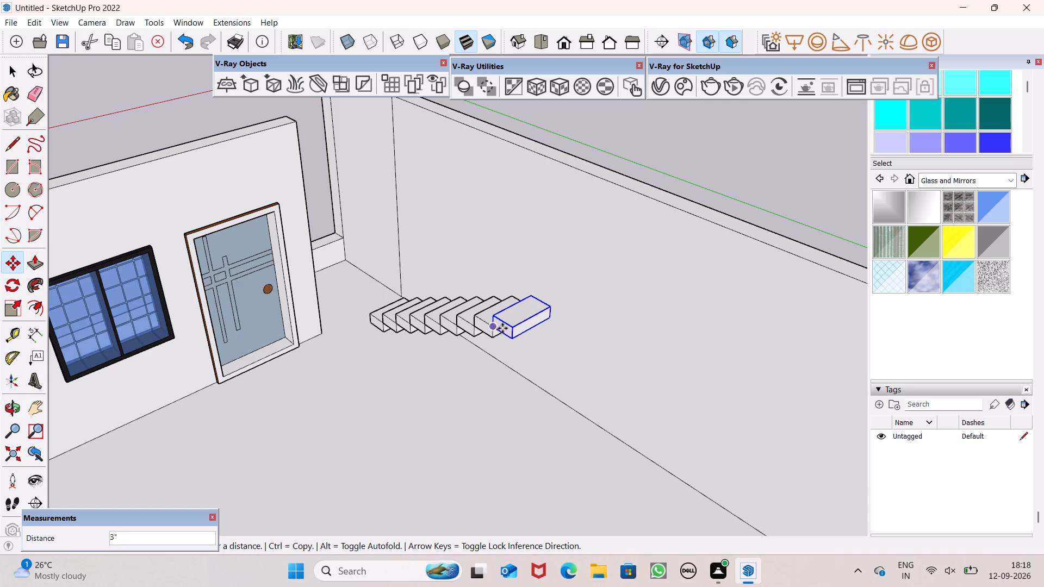
{"action": "left_click_drag", "start_coordinate": [502, 328], "coordinate": [520, 327]}
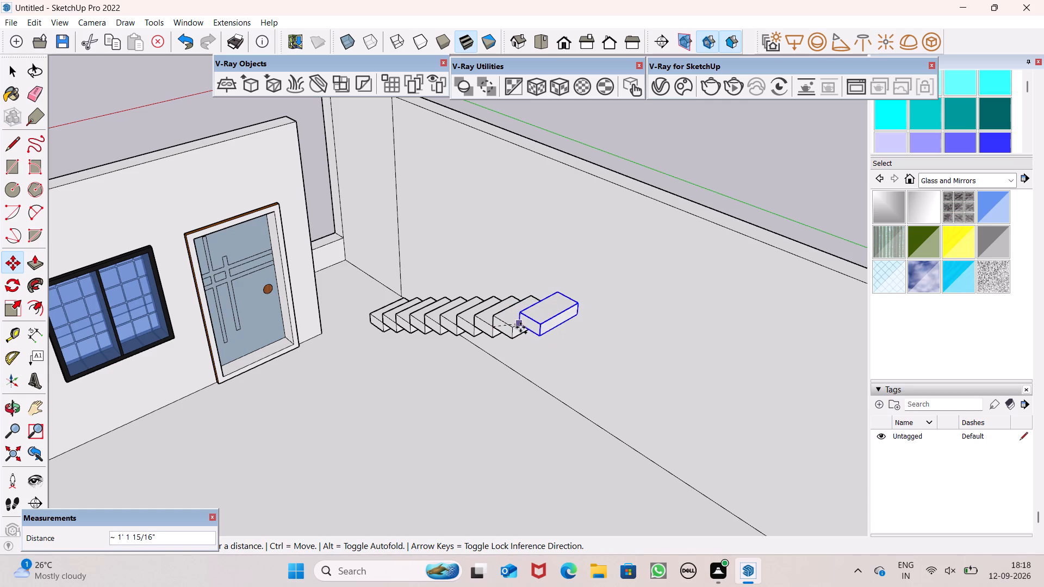
{"action": "left_click_drag", "start_coordinate": [520, 327], "coordinate": [518, 329]}
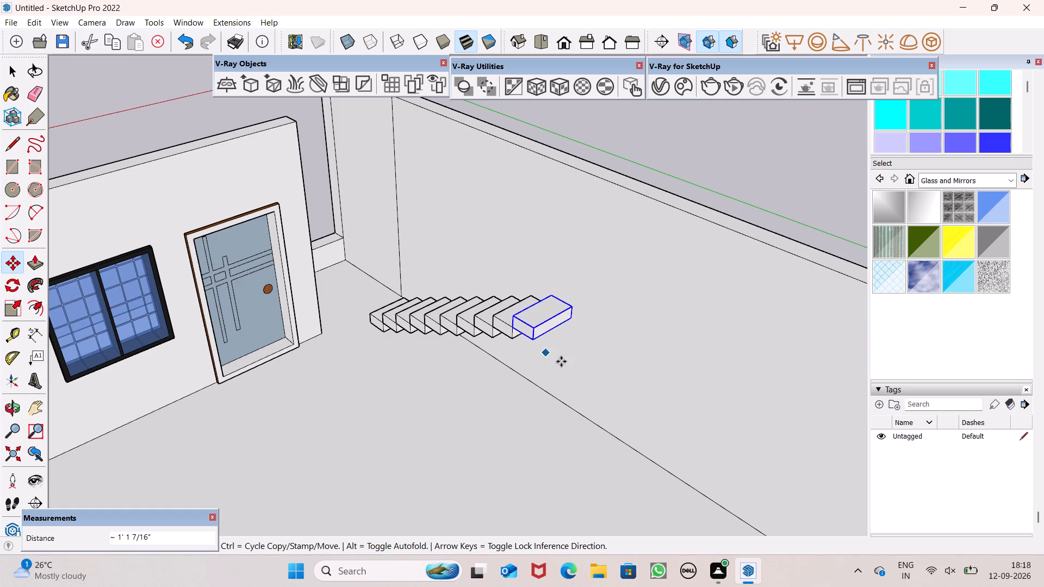
Repeat the top step copy as a *8 array to extend the staircase along the side wall.
{"action": "scroll", "coordinate": [568, 355], "scroll_direction": "down", "scroll_amount": 5}
{"action": "middle_click_drag", "start_coordinate": [579, 353], "coordinate": [286, 390]}
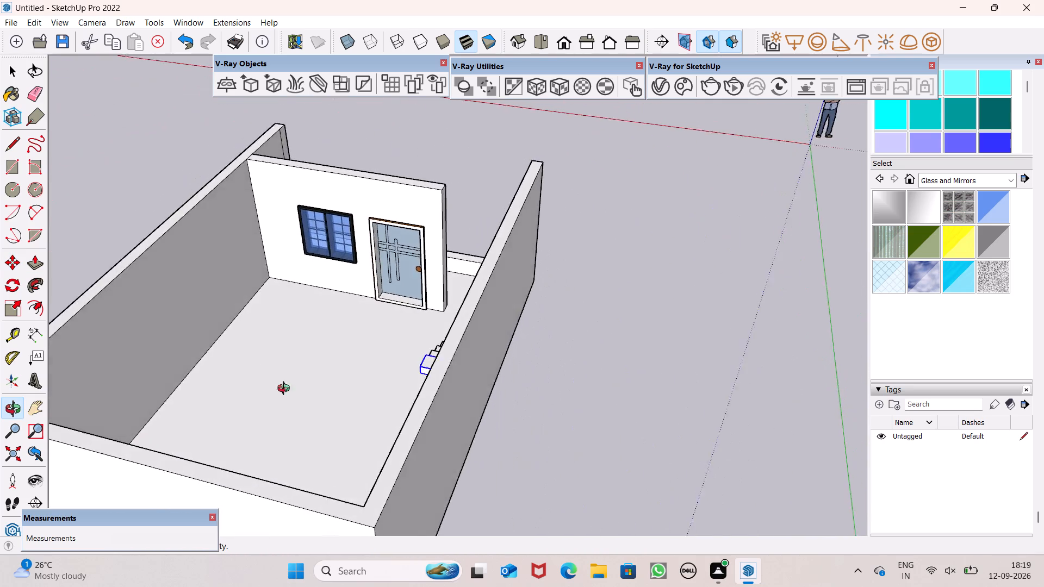
{"action": "middle_click_drag", "start_coordinate": [286, 390], "coordinate": [646, 412]}
{"action": "scroll", "coordinate": [646, 403], "scroll_direction": "up", "scroll_amount": 1}
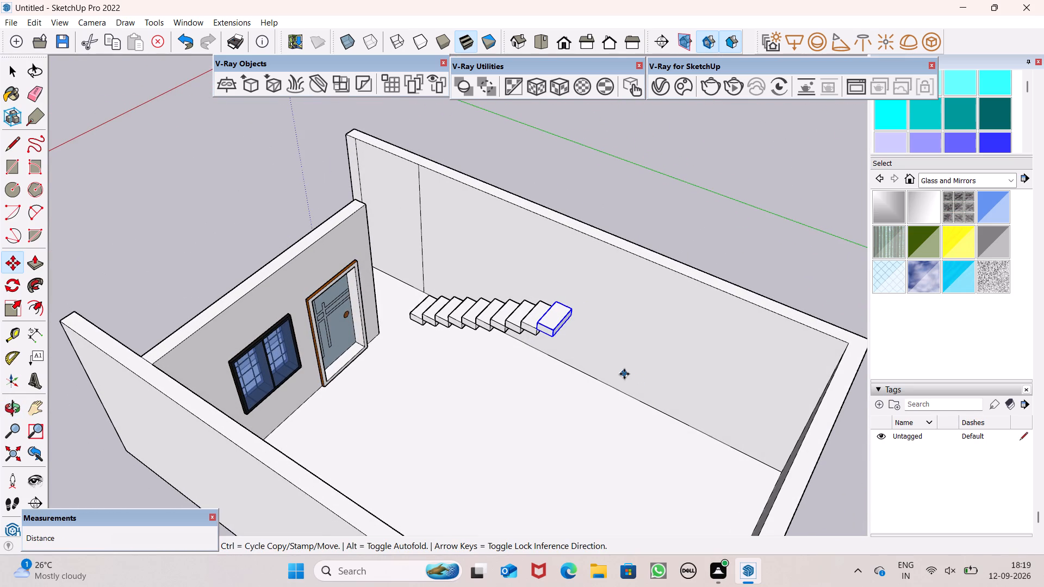
{"action": "key", "text": "shift+asterisk"}
{"action": "key", "text": "8"}
{"action": "key", "text": "Return"}
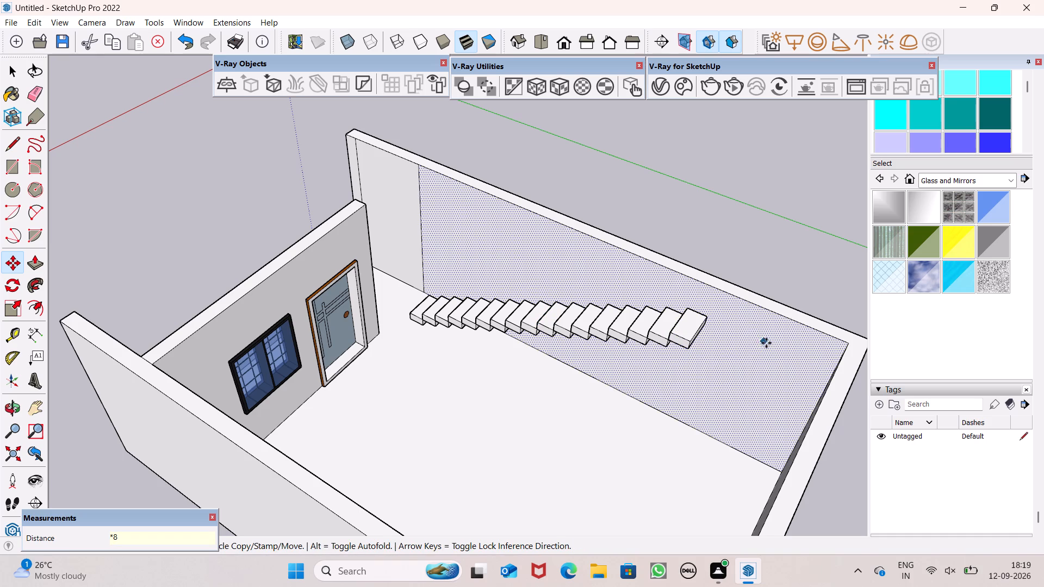
{"action": "scroll", "coordinate": [704, 340], "scroll_direction": "up", "scroll_amount": 5}
{"action": "scroll", "coordinate": [672, 360], "scroll_direction": "down", "scroll_amount": 4}
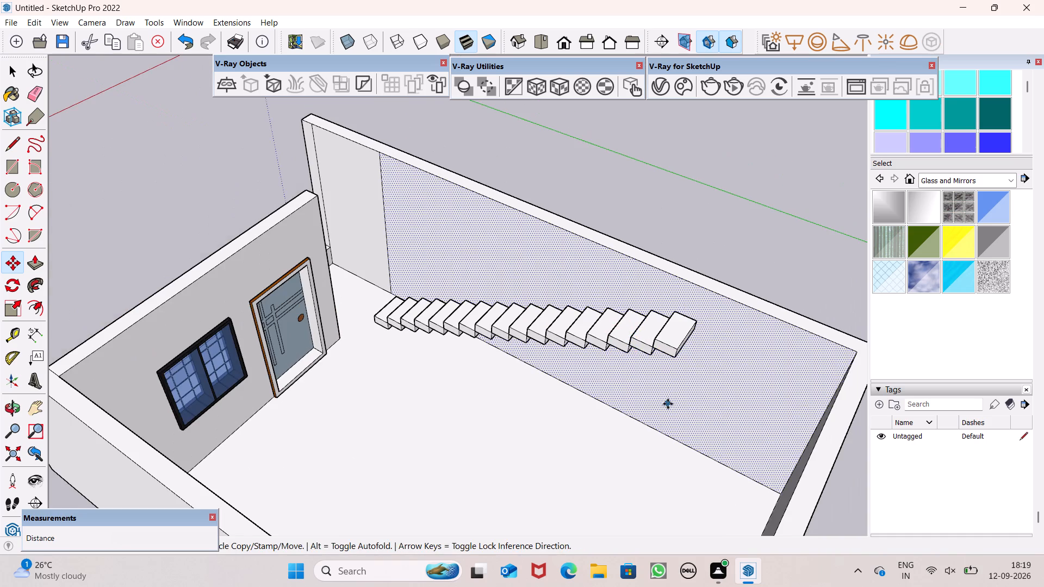
Inspect the extended staircase along the side wall from several angles, including from the door and window side.
{"action": "middle_click_drag", "start_coordinate": [667, 405], "coordinate": [779, 368]}
{"action": "key", "text": "space"}
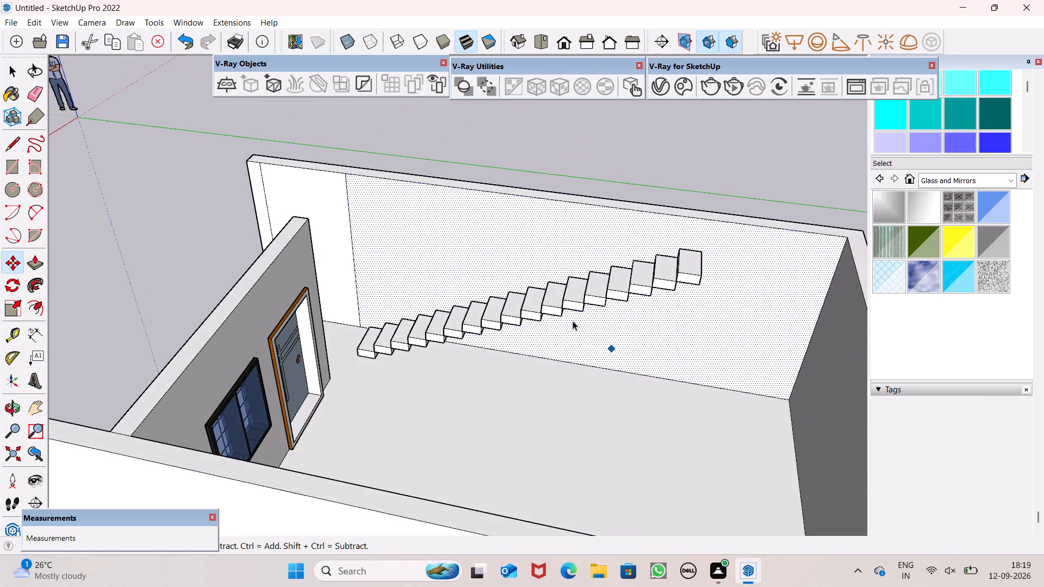
{"action": "scroll", "coordinate": [573, 321], "scroll_direction": "down", "scroll_amount": 3}
{"action": "middle_click_drag", "start_coordinate": [682, 318], "coordinate": [699, 480]}
{"action": "scroll", "coordinate": [636, 299], "scroll_direction": "up", "scroll_amount": 5}
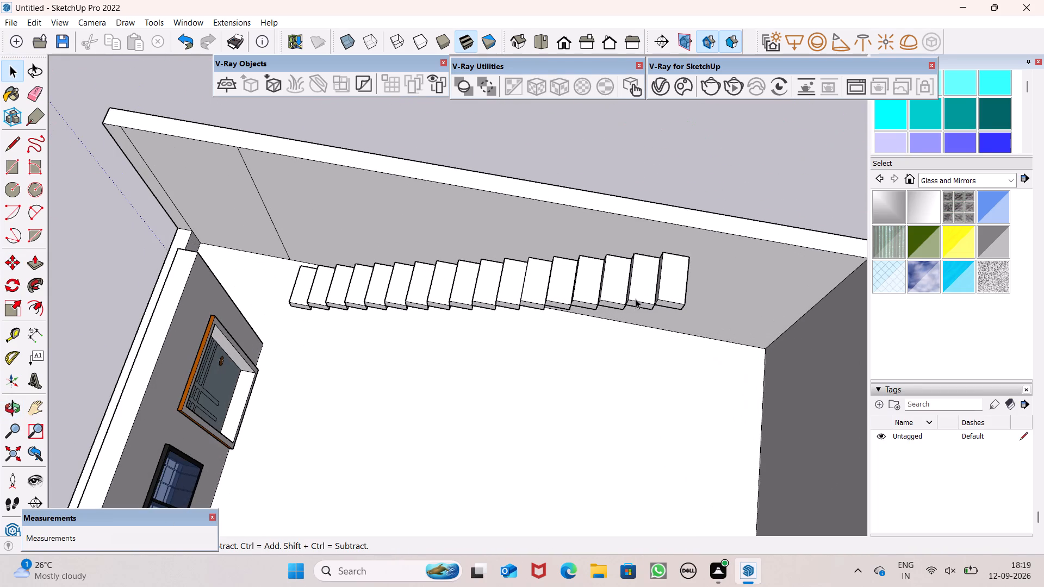
{"action": "scroll", "coordinate": [679, 307], "scroll_direction": "down", "scroll_amount": 2}
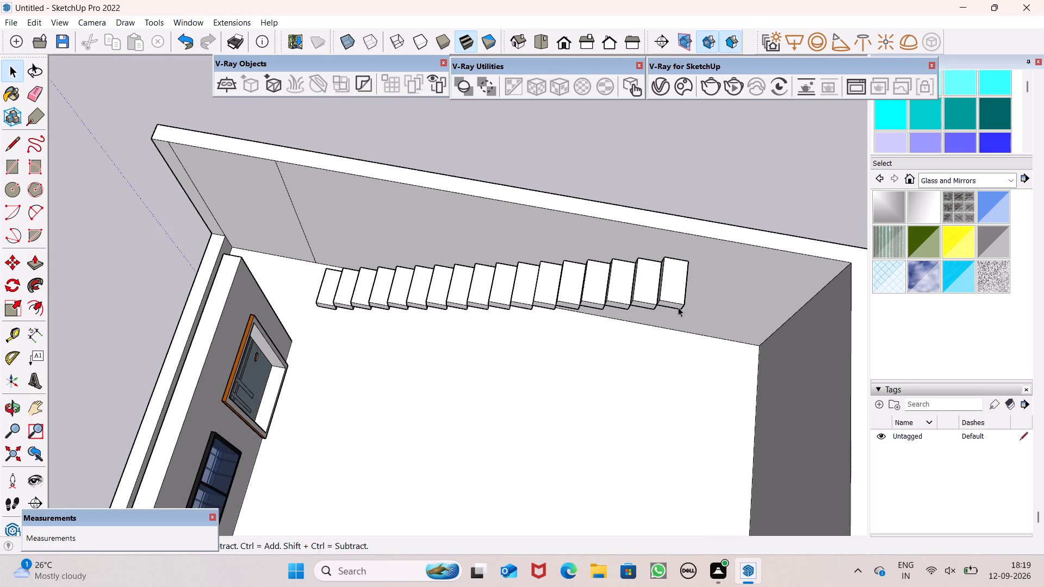
{"action": "middle_click_drag", "start_coordinate": [678, 307], "coordinate": [741, 123]}
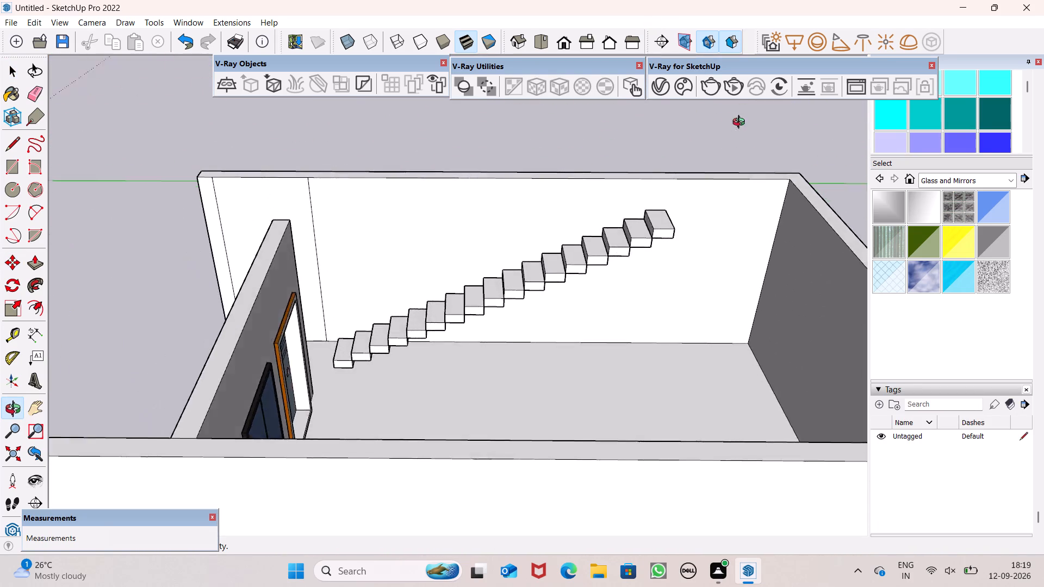
{"action": "middle_click_drag", "start_coordinate": [741, 123], "coordinate": [949, 114]}
{"action": "scroll", "coordinate": [589, 235], "scroll_direction": "down", "scroll_amount": 6}
{"action": "middle_click_drag", "start_coordinate": [564, 264], "coordinate": [702, 366]}
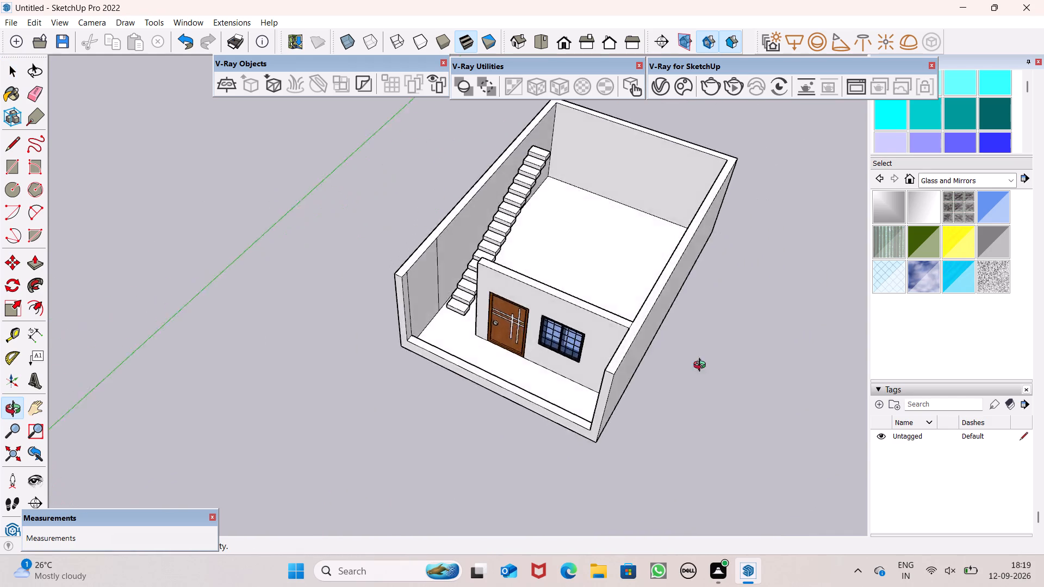
{"action": "middle_click_drag", "start_coordinate": [702, 366], "coordinate": [823, 335]}
{"action": "scroll", "coordinate": [406, 264], "scroll_direction": "up", "scroll_amount": 6}
{"action": "scroll", "coordinate": [467, 263], "scroll_direction": "down", "scroll_amount": 7}
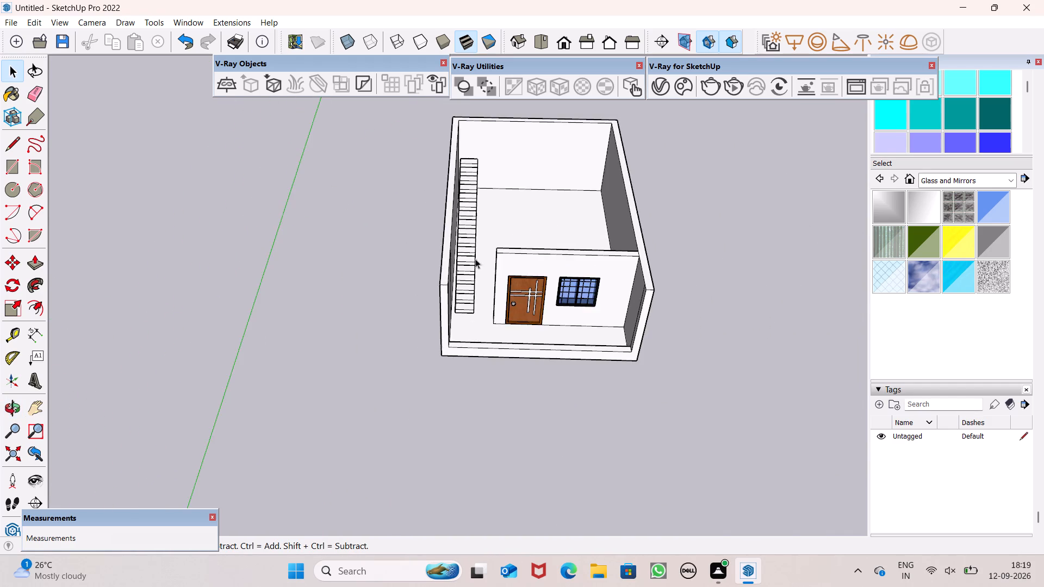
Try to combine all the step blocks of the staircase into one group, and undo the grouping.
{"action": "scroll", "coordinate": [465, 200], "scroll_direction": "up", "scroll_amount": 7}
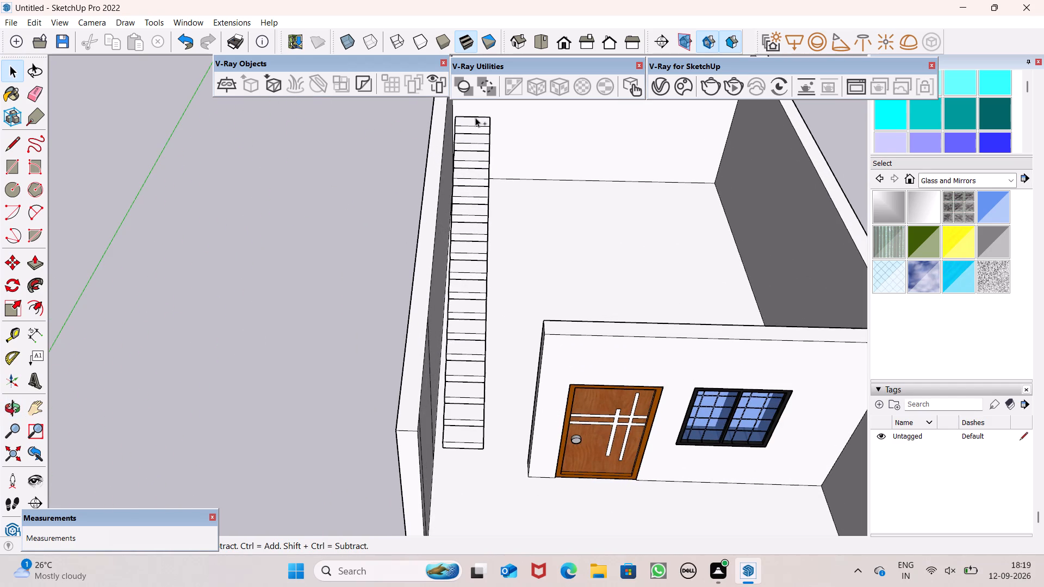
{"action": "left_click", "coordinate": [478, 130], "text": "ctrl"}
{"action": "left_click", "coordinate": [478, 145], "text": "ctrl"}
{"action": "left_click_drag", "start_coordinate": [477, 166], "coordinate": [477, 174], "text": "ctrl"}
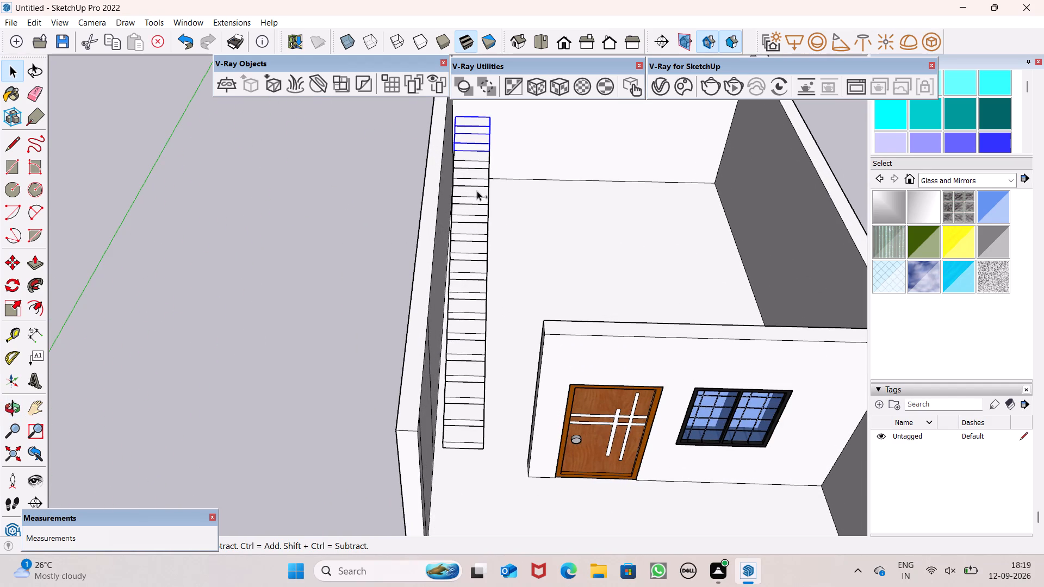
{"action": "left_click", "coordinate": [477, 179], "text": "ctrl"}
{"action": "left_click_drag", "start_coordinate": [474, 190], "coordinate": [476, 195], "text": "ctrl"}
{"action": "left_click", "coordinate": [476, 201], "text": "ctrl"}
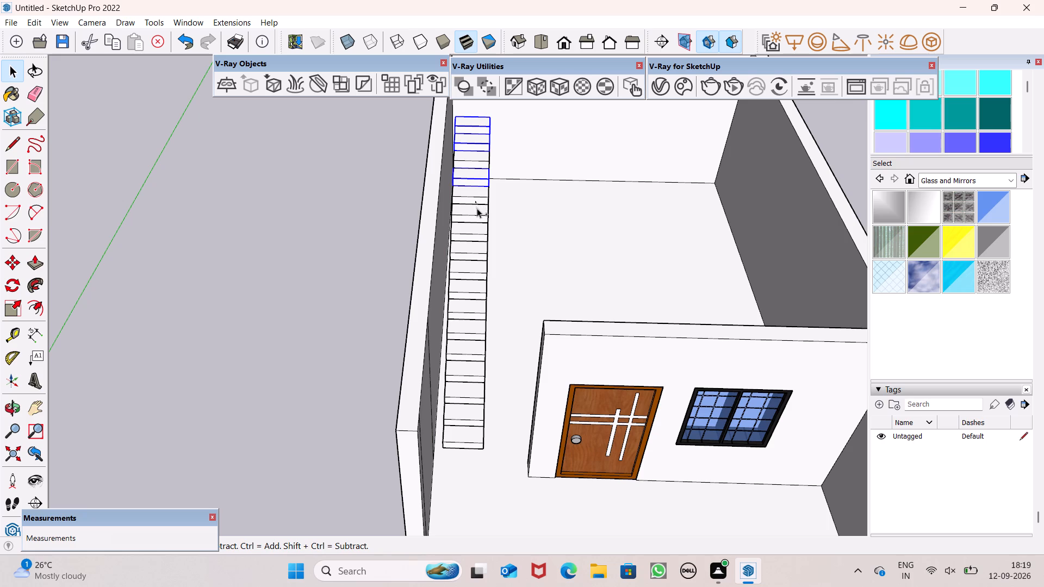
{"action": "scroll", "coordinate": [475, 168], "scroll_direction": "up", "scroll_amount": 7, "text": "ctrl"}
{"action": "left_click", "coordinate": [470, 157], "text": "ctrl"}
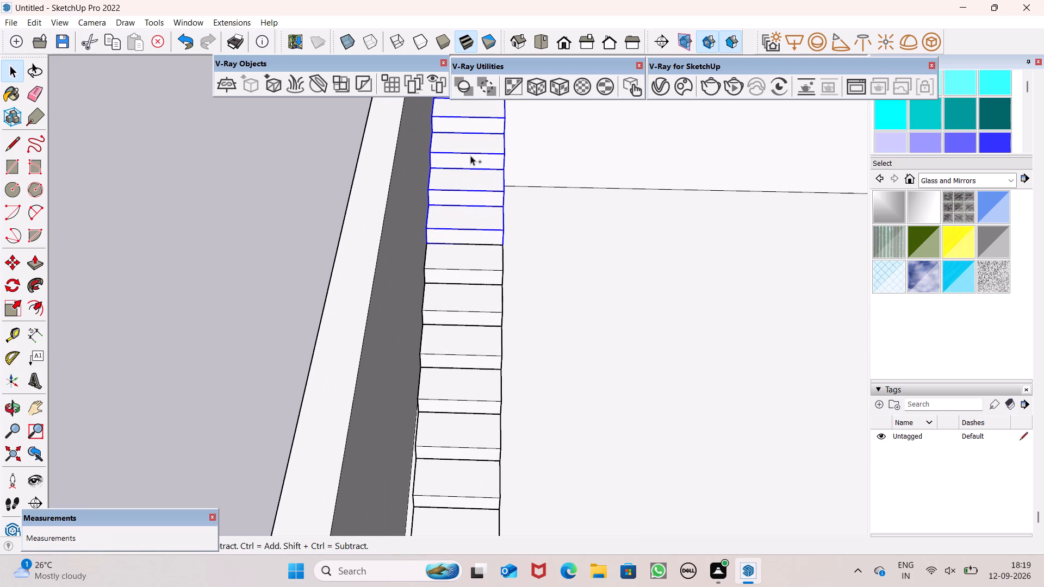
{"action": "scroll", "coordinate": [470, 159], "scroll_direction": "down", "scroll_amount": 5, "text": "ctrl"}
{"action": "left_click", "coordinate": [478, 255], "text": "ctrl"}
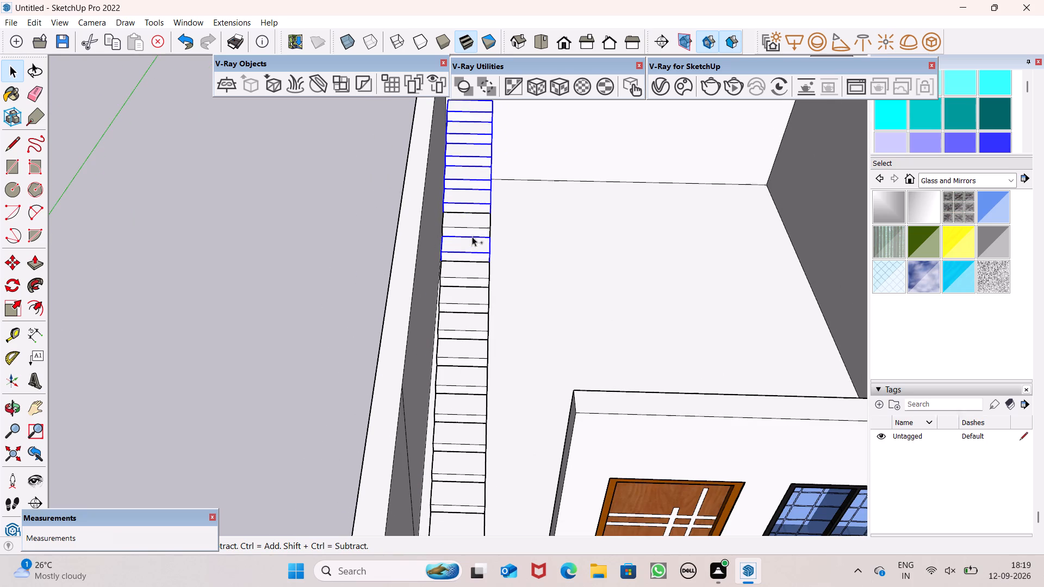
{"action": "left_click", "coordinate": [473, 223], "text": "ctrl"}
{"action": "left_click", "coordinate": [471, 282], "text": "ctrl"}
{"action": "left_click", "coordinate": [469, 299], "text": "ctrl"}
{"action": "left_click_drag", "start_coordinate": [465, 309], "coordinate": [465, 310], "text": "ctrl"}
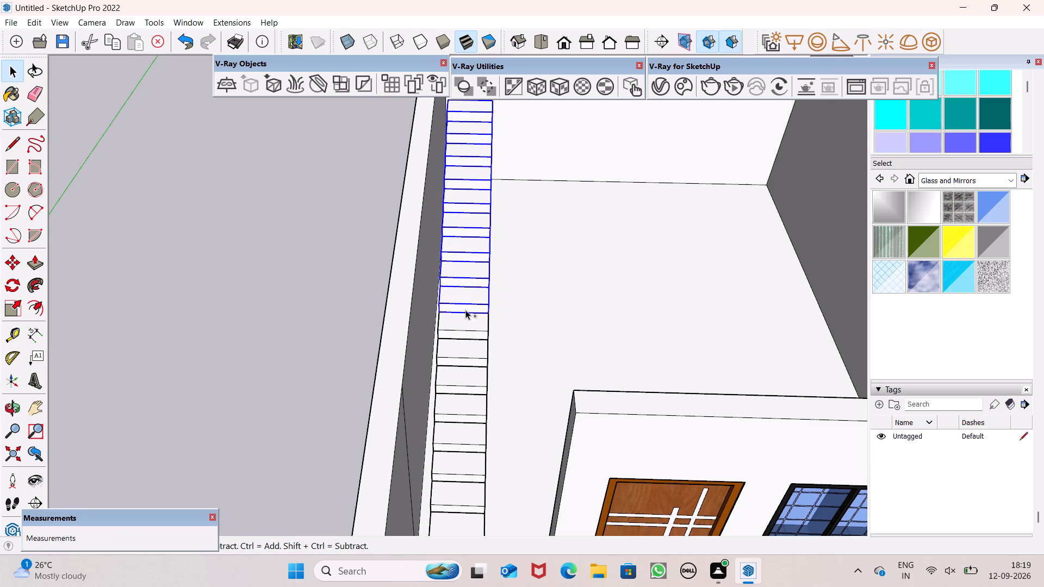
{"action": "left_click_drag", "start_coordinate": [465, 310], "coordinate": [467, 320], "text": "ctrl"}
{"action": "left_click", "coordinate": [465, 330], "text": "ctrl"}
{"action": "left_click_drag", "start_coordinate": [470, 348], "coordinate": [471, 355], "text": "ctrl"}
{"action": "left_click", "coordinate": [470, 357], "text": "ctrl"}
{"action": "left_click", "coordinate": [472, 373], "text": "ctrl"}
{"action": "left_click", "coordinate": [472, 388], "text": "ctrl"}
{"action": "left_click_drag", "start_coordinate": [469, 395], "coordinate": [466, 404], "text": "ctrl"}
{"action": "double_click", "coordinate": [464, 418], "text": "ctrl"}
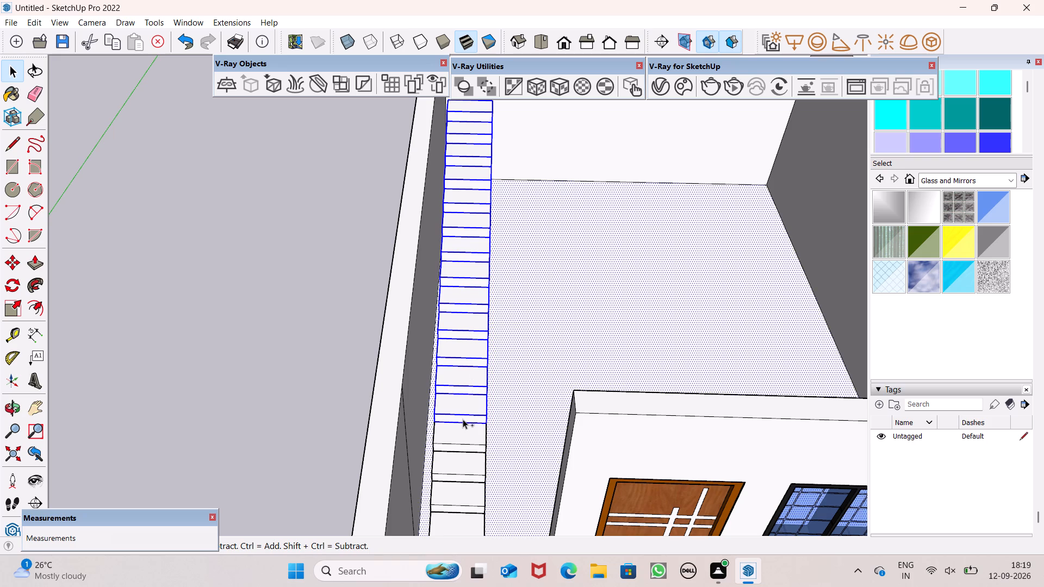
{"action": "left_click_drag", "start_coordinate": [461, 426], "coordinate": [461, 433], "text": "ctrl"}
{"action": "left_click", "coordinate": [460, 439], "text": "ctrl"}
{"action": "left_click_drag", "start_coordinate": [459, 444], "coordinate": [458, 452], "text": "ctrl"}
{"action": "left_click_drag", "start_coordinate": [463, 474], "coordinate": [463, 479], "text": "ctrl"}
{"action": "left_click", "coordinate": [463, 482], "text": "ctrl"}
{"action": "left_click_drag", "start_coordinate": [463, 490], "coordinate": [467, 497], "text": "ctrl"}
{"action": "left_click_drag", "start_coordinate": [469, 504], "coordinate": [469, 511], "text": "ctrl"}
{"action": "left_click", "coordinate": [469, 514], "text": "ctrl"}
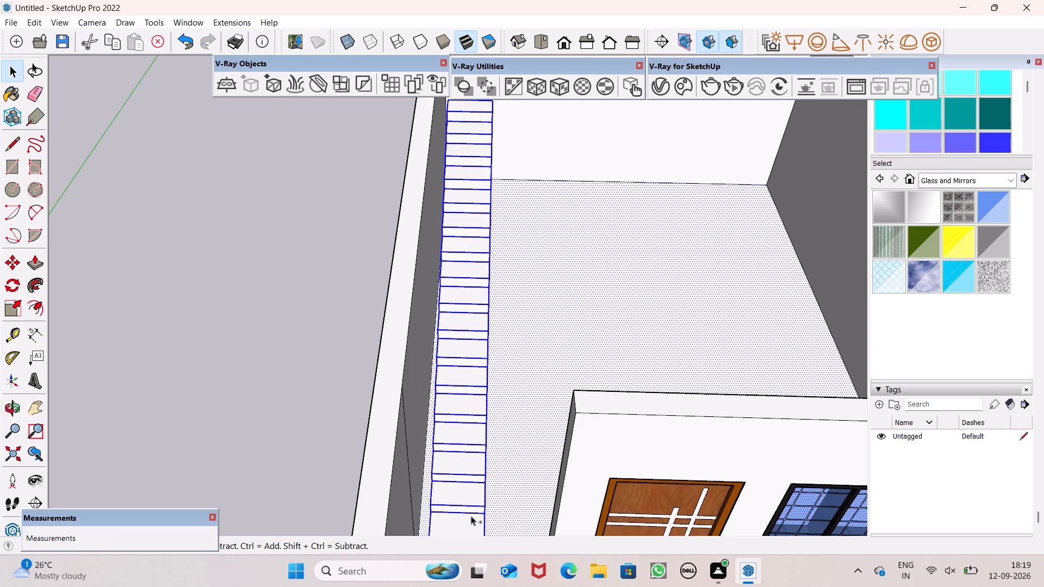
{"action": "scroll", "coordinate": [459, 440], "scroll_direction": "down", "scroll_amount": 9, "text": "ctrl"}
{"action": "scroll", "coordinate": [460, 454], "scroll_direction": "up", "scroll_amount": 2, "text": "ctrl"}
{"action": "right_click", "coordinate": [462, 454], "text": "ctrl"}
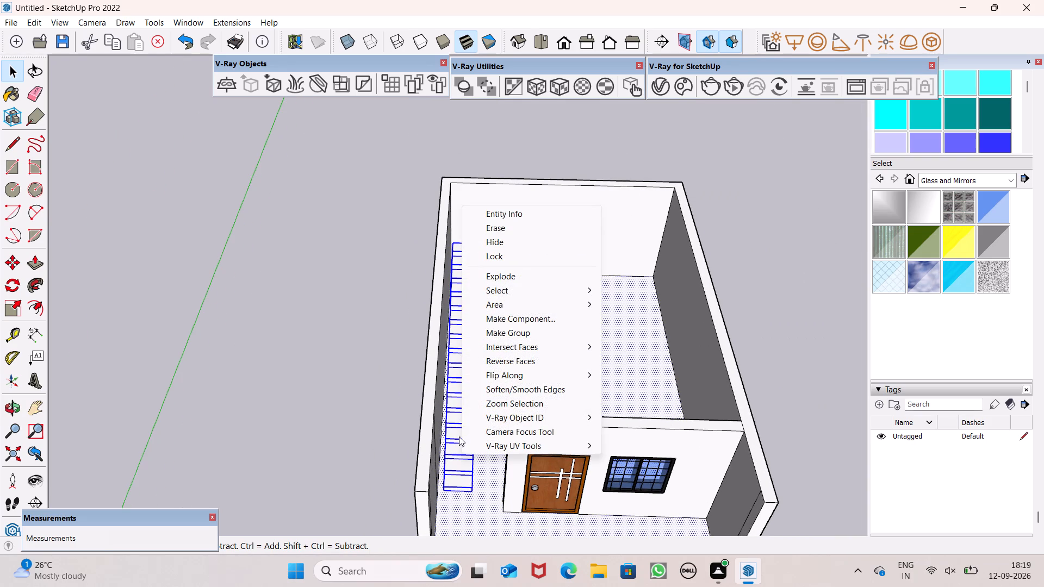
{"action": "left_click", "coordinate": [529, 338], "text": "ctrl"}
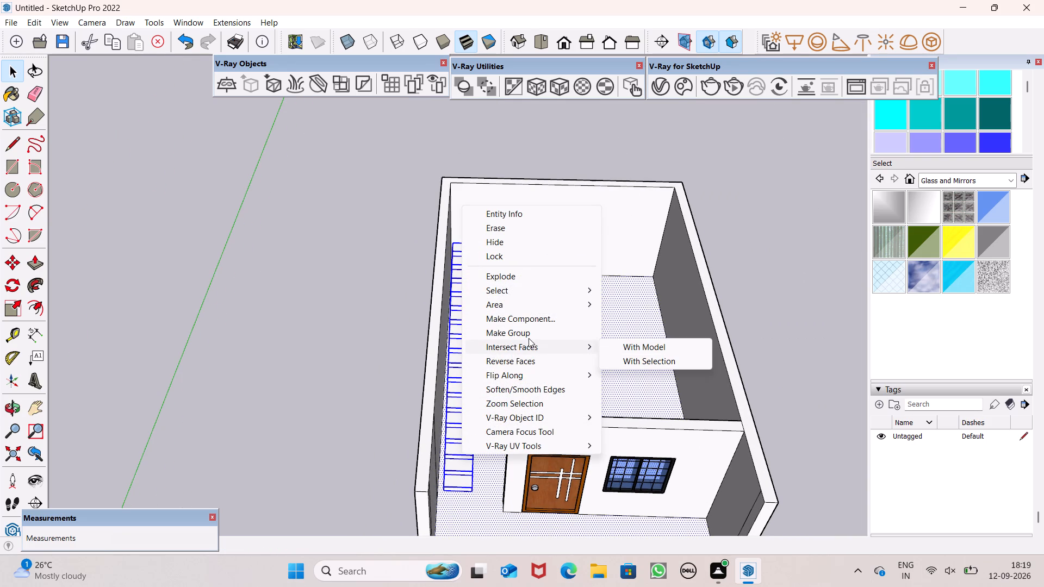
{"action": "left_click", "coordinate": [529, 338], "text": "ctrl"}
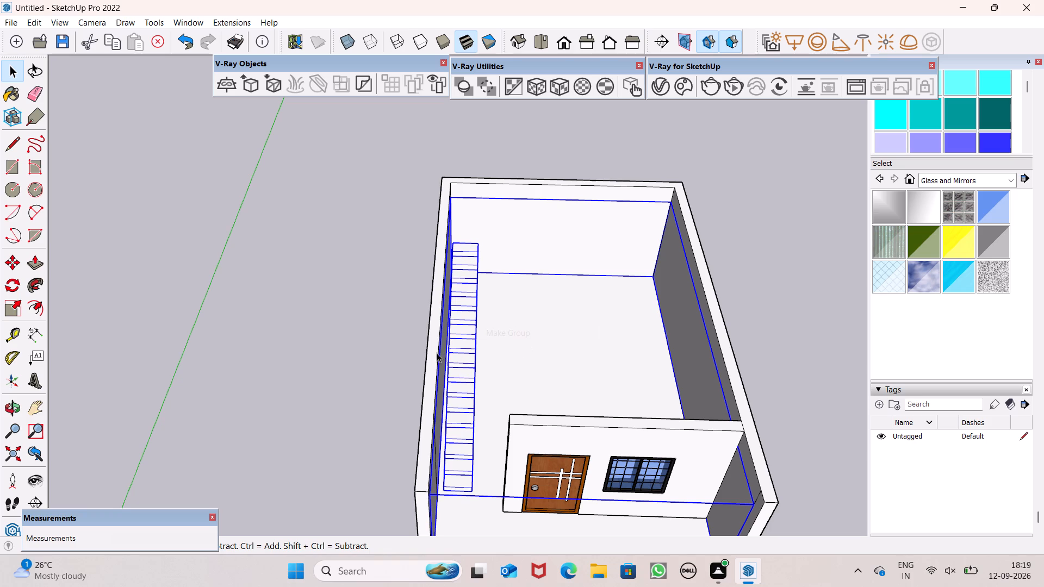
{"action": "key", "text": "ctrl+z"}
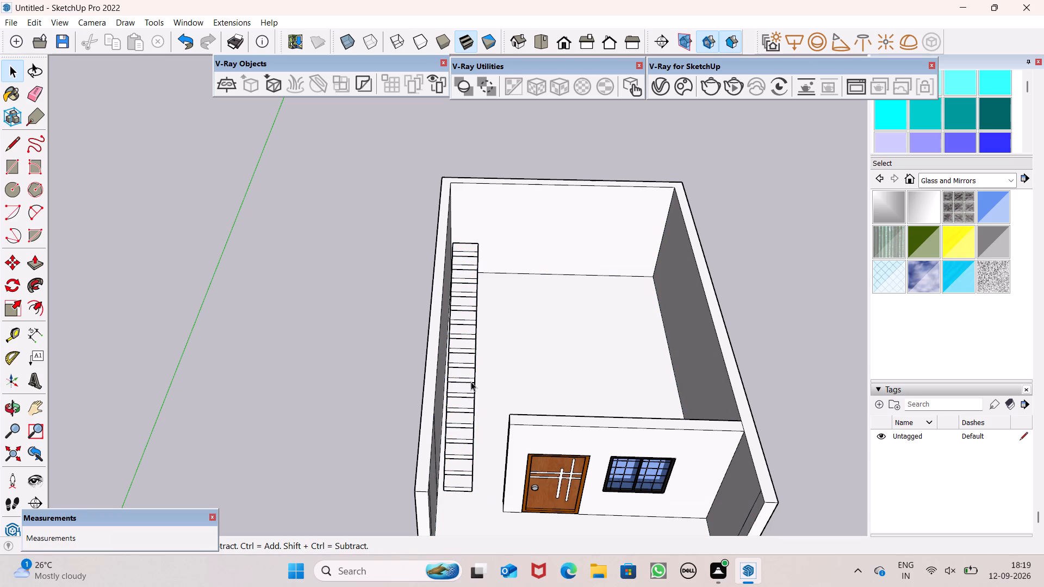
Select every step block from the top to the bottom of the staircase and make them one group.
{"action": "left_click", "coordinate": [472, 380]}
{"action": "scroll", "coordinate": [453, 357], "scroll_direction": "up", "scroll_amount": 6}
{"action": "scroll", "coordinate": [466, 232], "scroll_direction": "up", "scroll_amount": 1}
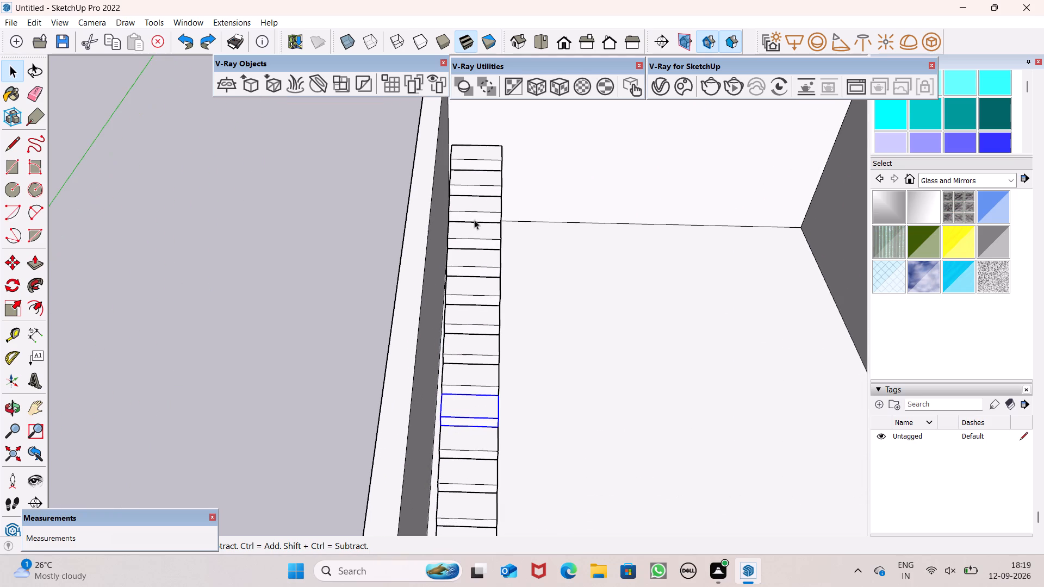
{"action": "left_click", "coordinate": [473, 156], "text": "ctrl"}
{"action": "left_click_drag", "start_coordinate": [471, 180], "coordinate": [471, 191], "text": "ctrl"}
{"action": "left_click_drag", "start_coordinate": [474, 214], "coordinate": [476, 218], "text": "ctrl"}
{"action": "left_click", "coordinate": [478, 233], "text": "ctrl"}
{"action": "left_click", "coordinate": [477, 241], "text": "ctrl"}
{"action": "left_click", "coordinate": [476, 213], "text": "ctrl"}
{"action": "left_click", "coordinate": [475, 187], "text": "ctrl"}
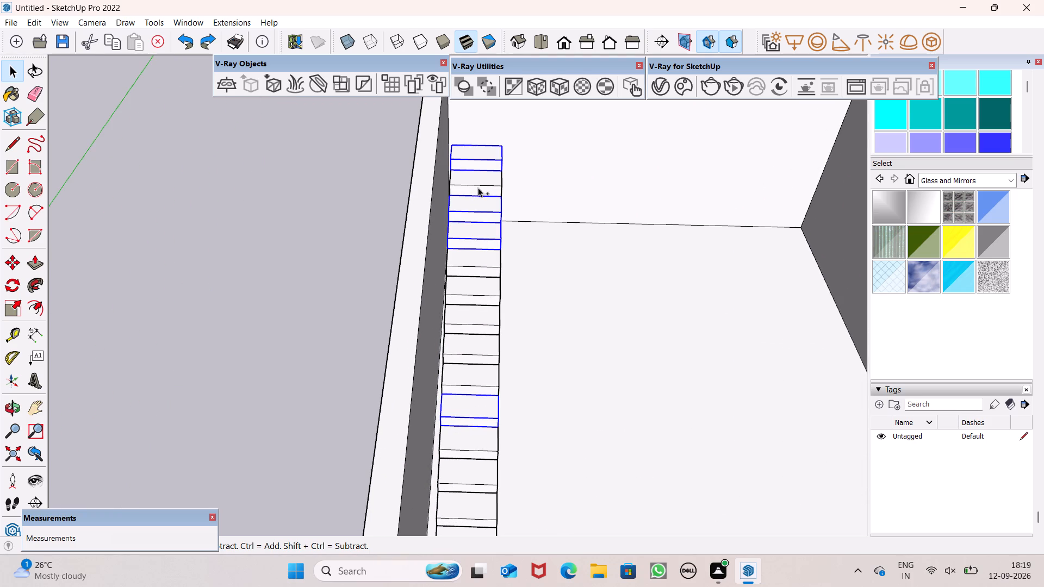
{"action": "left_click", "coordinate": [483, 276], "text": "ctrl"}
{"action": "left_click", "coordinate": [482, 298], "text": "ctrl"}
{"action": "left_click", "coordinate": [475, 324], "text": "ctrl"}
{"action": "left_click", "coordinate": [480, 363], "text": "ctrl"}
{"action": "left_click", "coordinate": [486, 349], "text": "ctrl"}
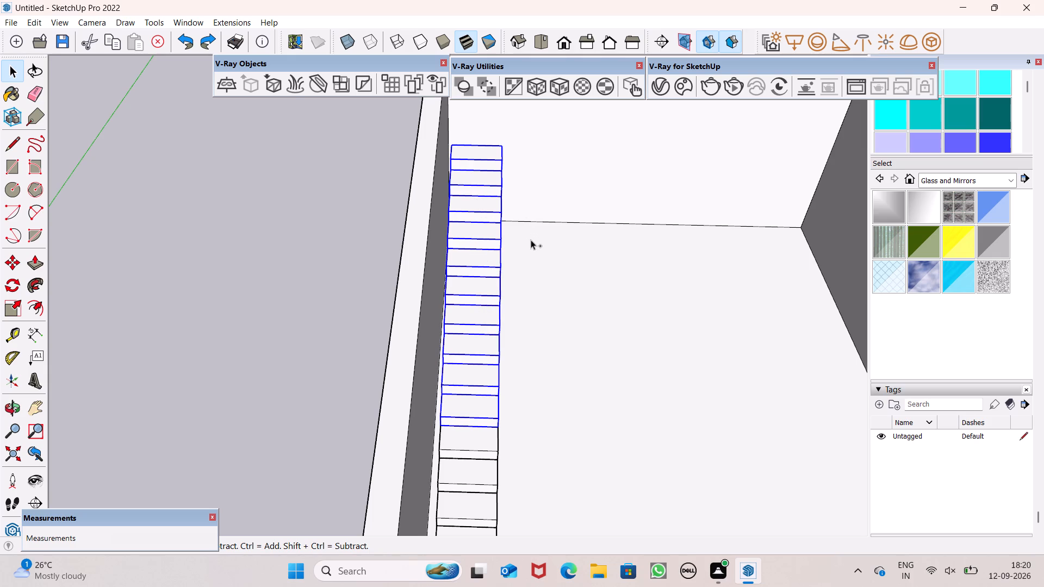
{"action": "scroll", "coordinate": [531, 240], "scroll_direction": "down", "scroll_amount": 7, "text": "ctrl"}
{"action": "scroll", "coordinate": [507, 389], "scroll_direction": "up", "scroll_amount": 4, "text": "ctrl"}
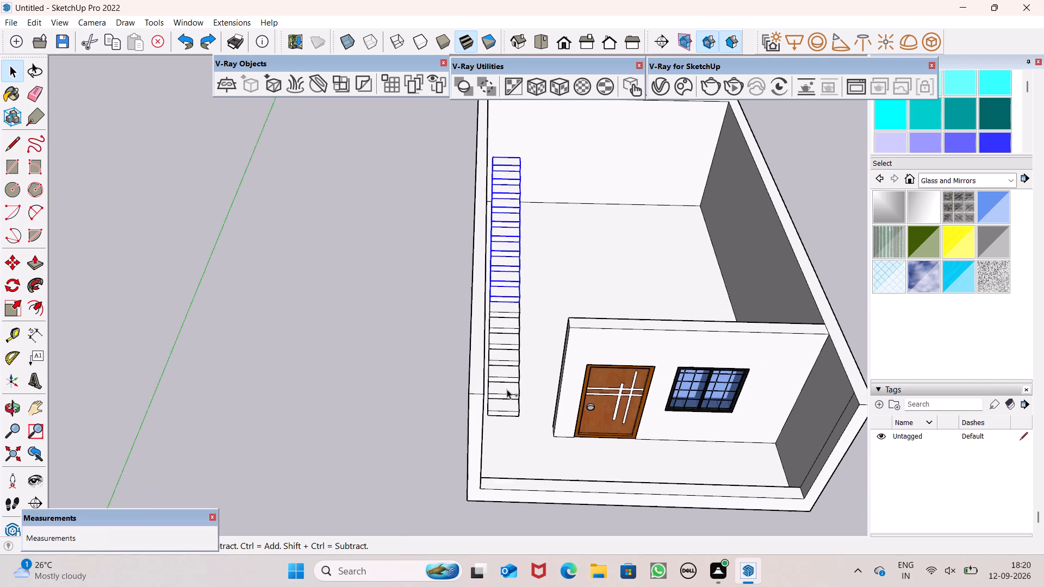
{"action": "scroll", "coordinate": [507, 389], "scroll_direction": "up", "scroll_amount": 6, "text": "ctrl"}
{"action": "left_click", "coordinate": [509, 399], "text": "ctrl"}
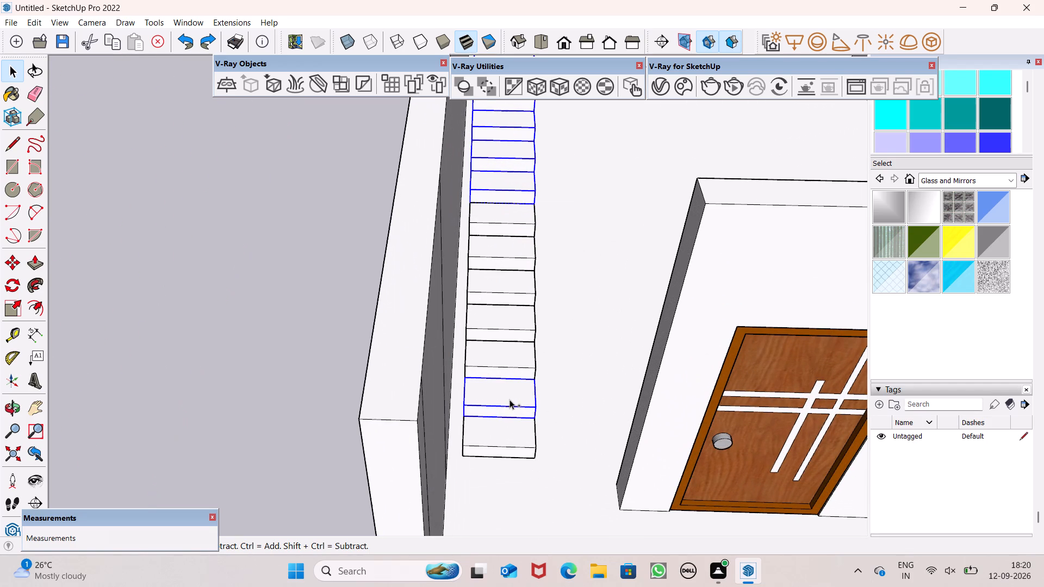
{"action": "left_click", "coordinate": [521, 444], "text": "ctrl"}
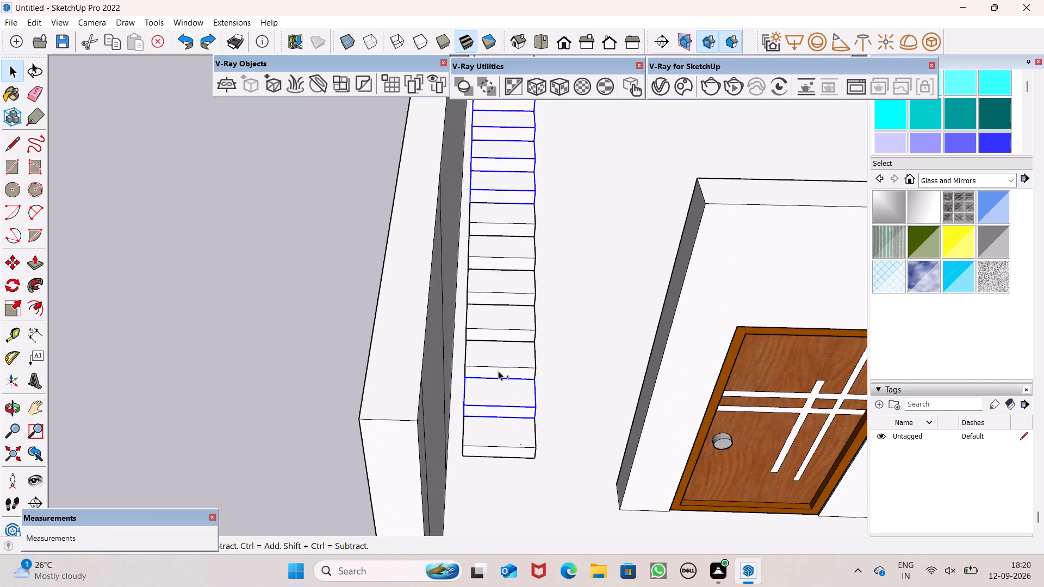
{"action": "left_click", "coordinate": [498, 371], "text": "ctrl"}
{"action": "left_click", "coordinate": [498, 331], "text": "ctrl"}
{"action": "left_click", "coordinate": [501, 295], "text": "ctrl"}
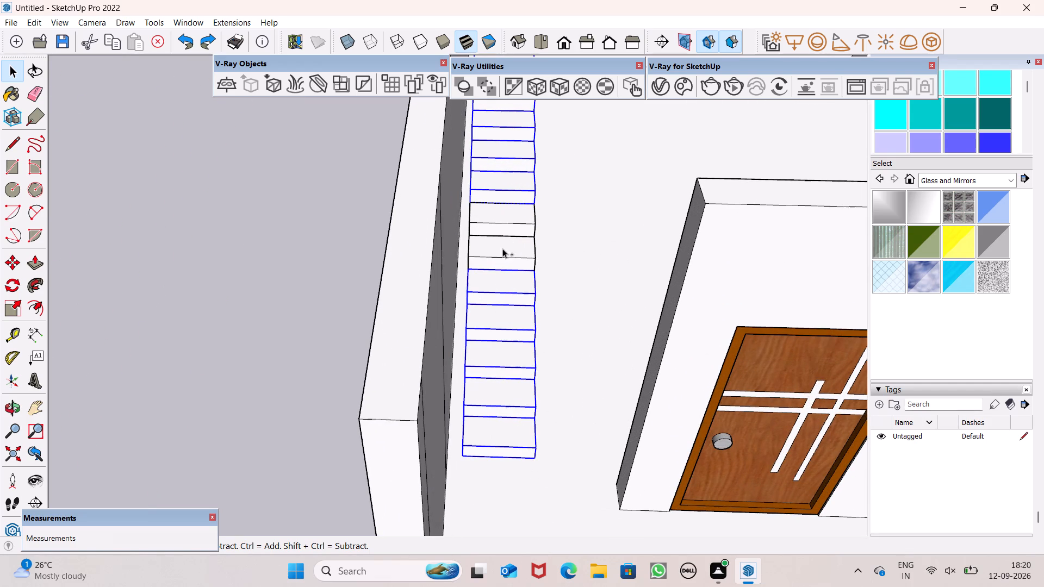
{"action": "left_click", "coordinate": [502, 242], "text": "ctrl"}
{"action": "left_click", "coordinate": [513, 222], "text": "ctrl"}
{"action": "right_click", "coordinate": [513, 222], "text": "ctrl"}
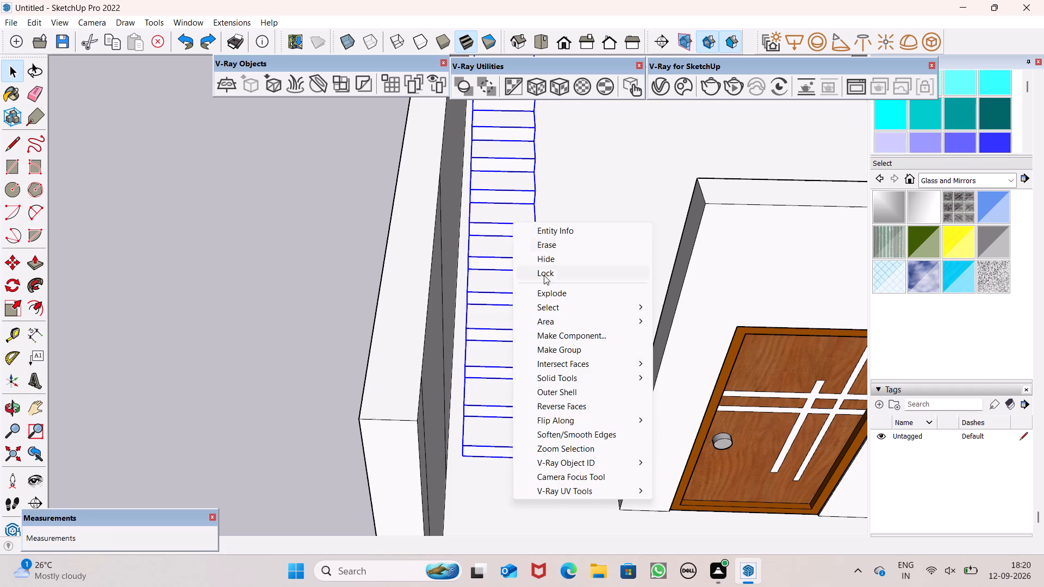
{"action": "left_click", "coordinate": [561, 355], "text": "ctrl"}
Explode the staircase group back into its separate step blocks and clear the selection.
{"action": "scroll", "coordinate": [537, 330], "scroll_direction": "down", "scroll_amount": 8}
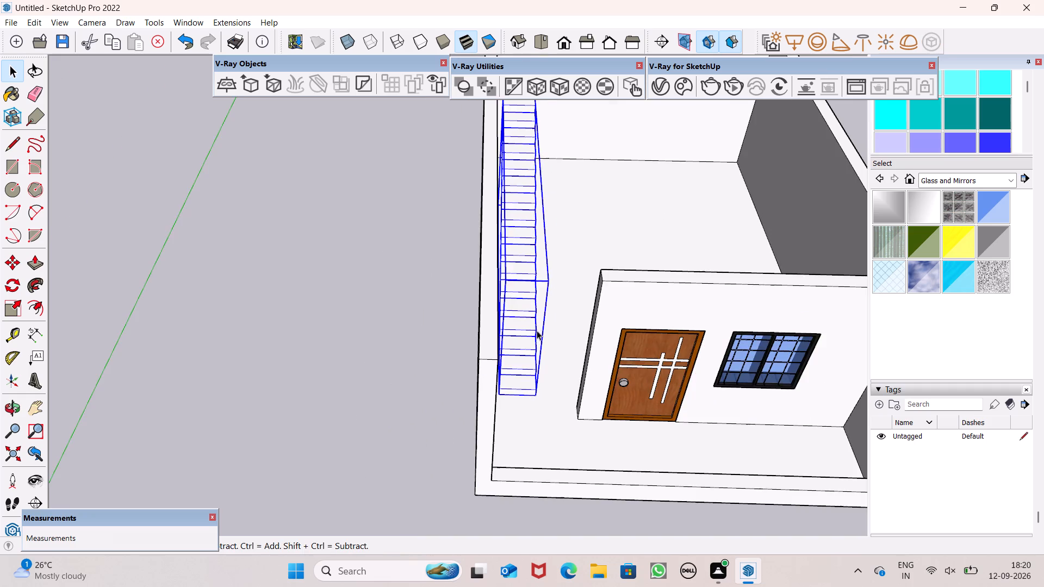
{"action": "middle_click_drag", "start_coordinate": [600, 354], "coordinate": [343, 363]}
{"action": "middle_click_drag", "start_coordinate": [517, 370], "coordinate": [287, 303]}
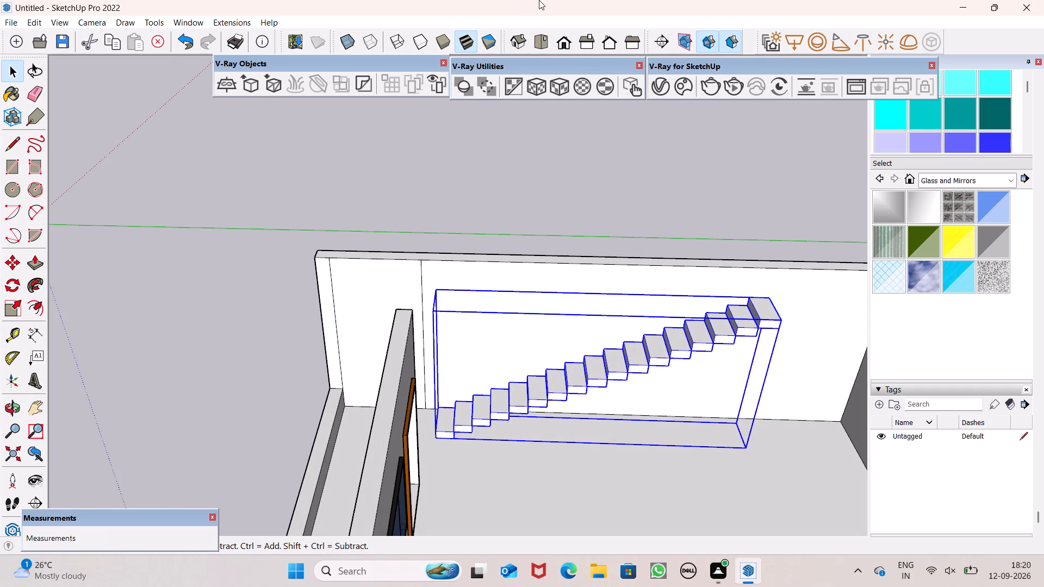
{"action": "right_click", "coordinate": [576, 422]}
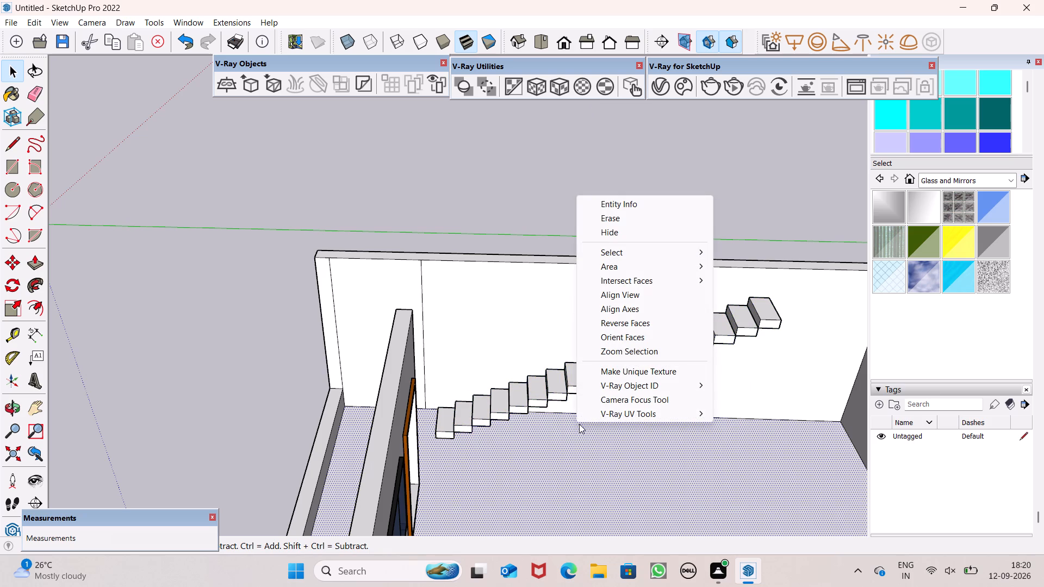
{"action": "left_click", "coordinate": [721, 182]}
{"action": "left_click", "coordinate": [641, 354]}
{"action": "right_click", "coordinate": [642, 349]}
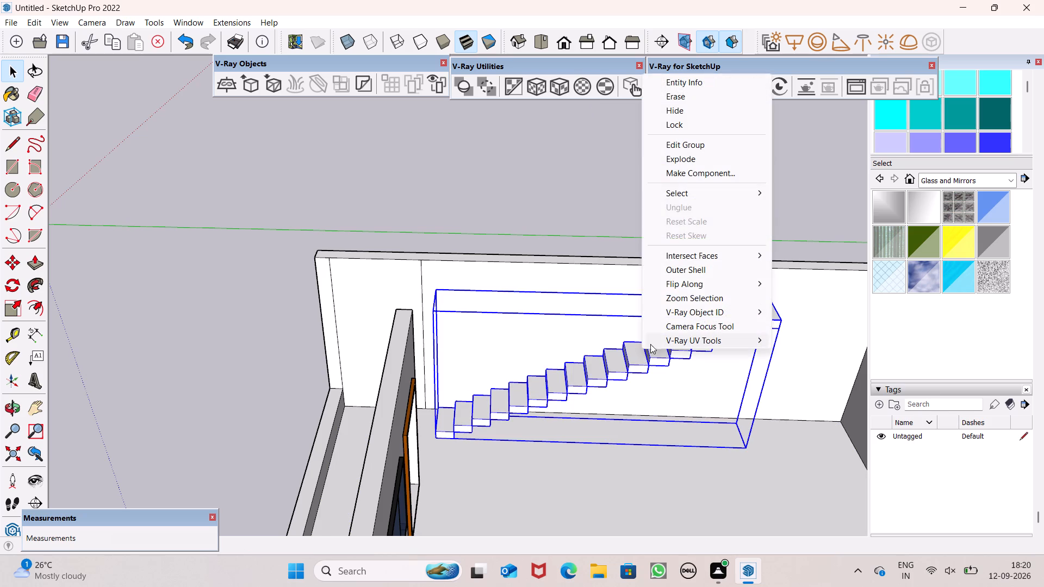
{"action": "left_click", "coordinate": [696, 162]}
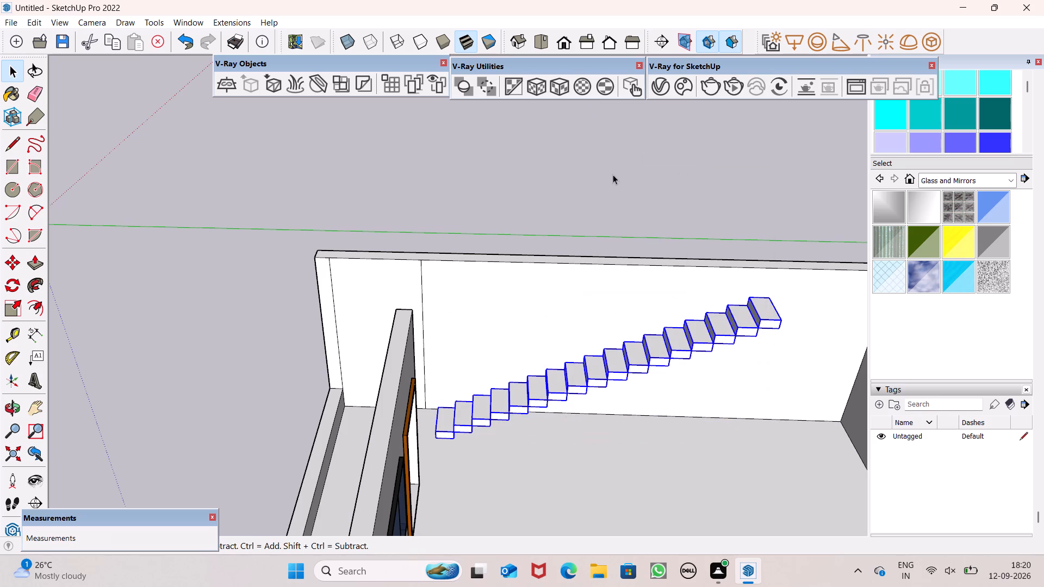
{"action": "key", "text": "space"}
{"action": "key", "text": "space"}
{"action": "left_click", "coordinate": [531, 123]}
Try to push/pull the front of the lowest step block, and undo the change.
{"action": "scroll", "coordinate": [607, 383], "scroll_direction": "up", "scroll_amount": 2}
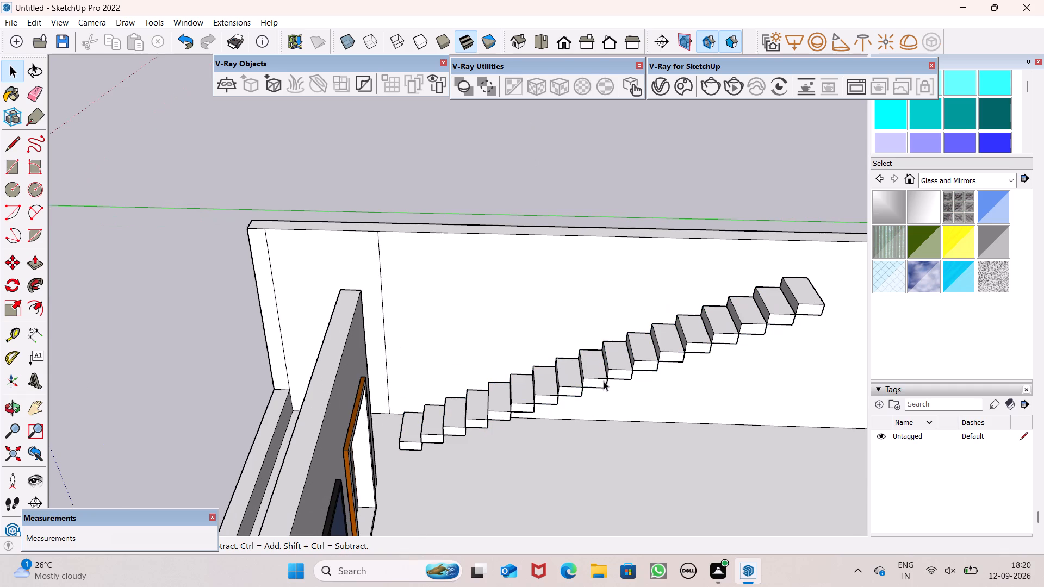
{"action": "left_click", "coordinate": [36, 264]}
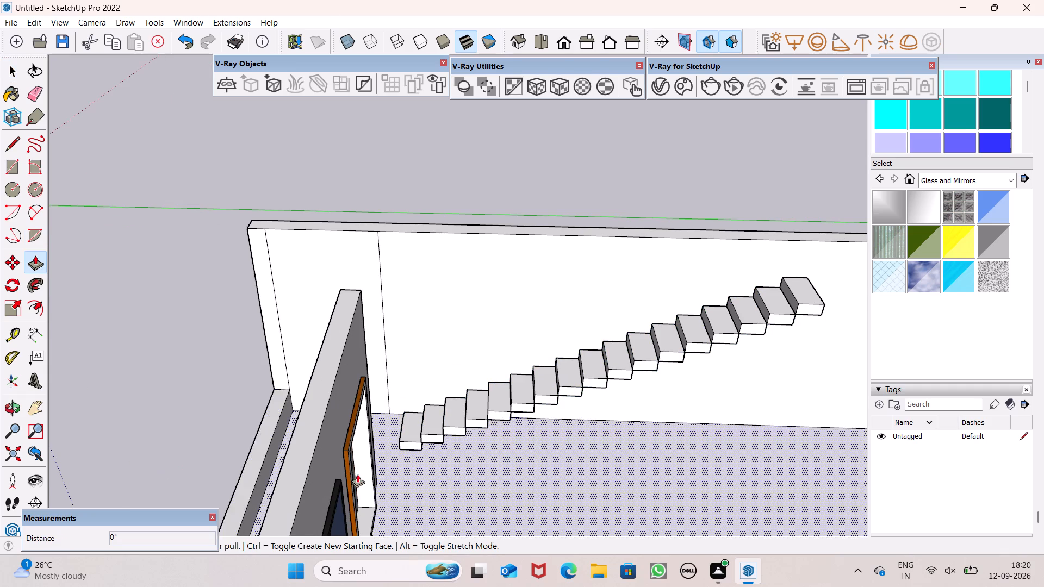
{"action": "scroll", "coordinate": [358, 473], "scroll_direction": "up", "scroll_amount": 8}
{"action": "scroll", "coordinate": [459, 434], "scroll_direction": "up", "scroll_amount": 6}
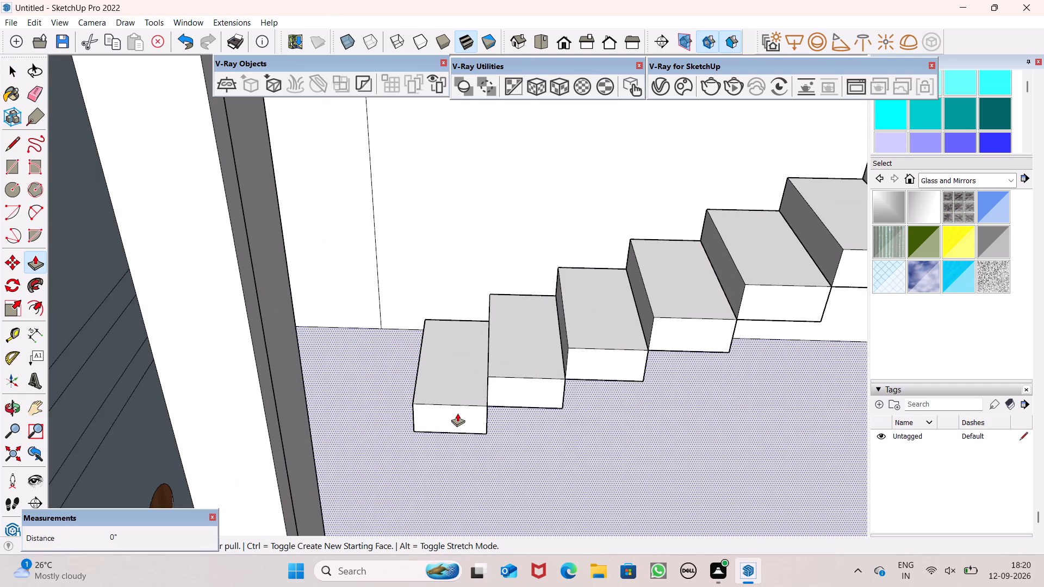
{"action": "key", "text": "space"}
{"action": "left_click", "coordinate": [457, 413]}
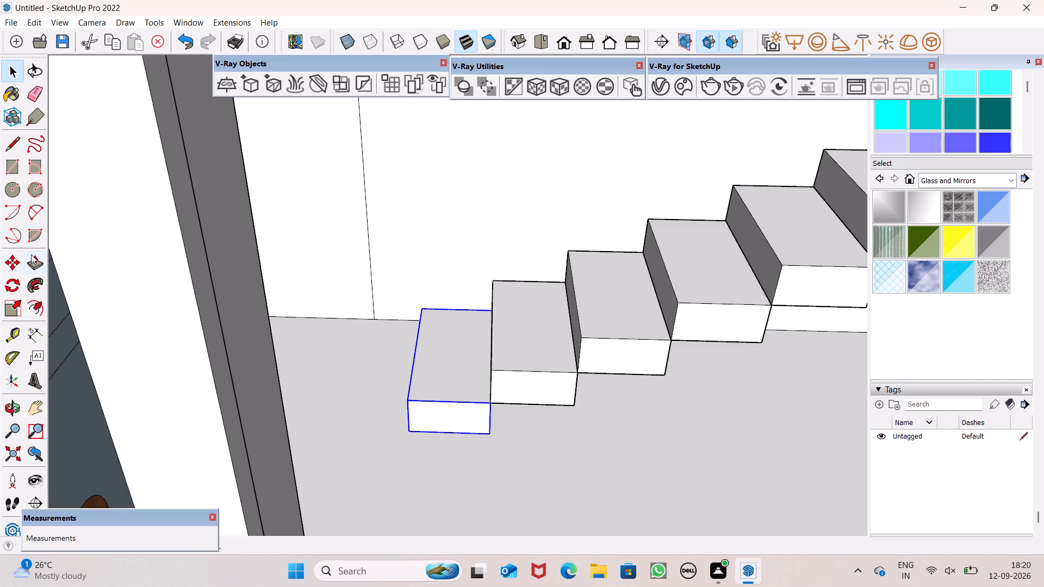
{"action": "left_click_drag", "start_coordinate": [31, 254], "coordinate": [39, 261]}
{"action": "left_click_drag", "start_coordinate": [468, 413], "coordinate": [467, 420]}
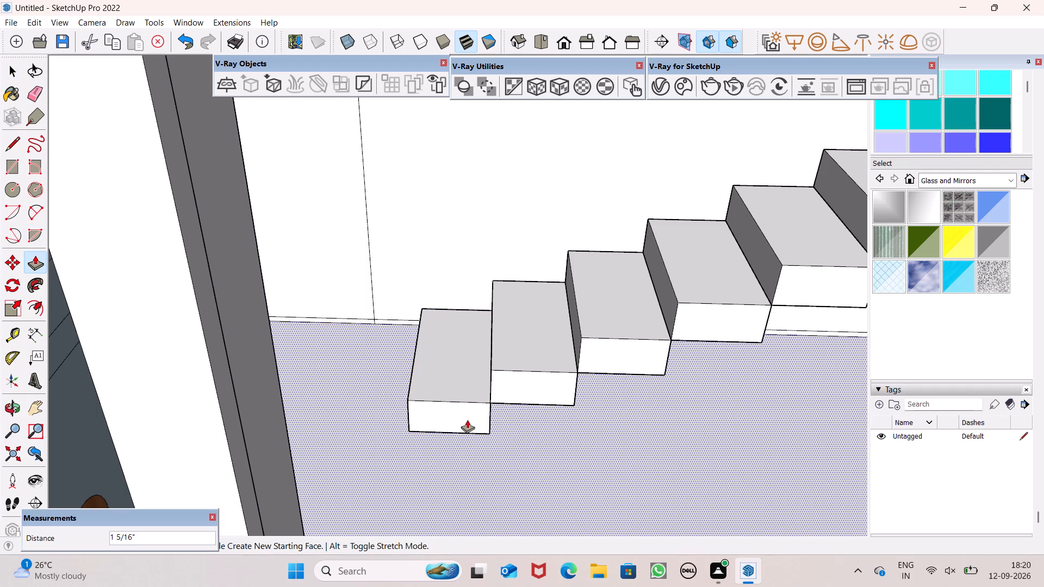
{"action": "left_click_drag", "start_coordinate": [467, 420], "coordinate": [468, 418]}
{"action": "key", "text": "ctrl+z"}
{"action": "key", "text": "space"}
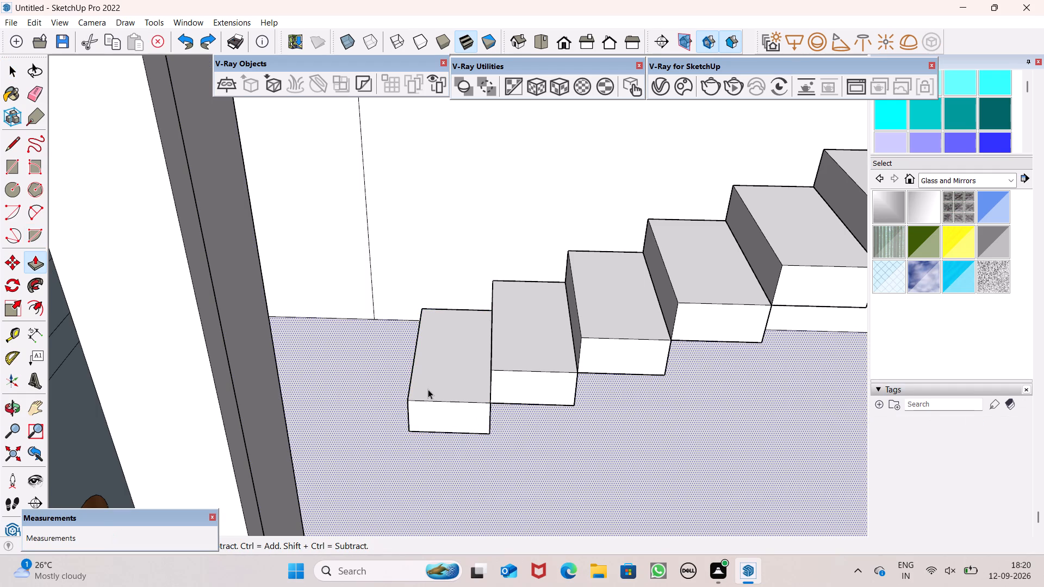
Undo the explode of the staircase so its step blocks form one group again.
{"action": "scroll", "coordinate": [428, 389], "scroll_direction": "down", "scroll_amount": 9}
{"action": "key", "text": "ctrl+z"}
{"action": "scroll", "coordinate": [438, 370], "scroll_direction": "down", "scroll_amount": 7}
Widen the staircase group away from the side wall with a red-axis scale of about 1.90.
{"action": "left_click", "coordinate": [478, 374]}
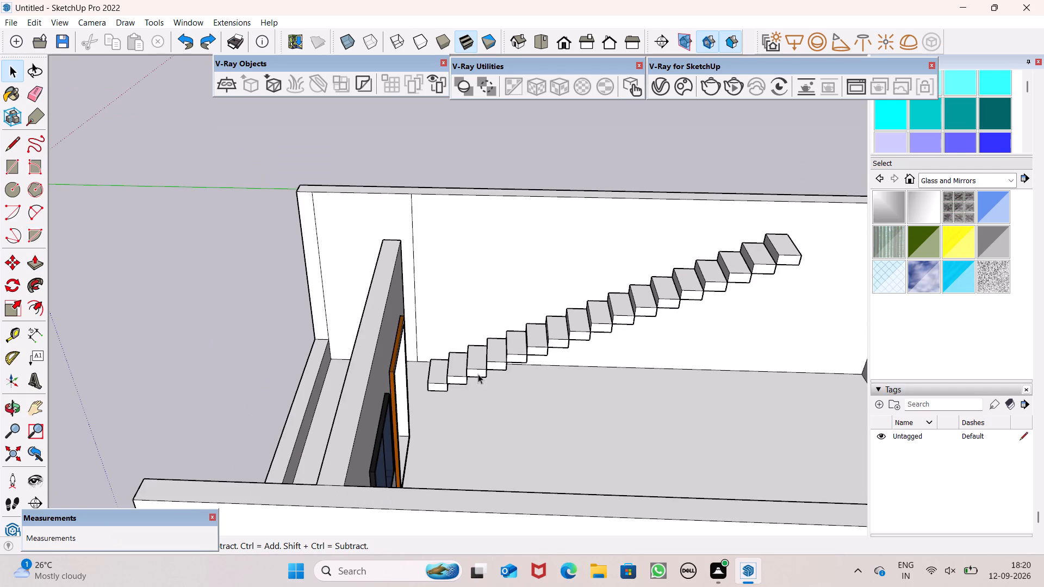
{"action": "scroll", "coordinate": [453, 326], "scroll_direction": "down", "scroll_amount": 7}
{"action": "middle_click_drag", "start_coordinate": [481, 333], "coordinate": [813, 439]}
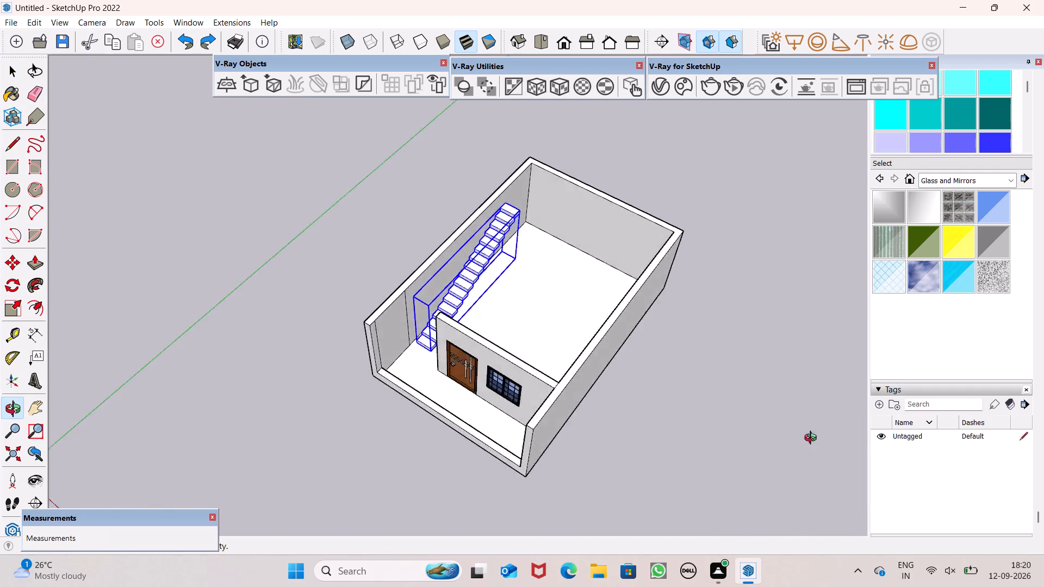
{"action": "middle_click_drag", "start_coordinate": [813, 439], "coordinate": [949, 405]}
{"action": "scroll", "coordinate": [0, 349], "scroll_direction": "up", "scroll_amount": 4}
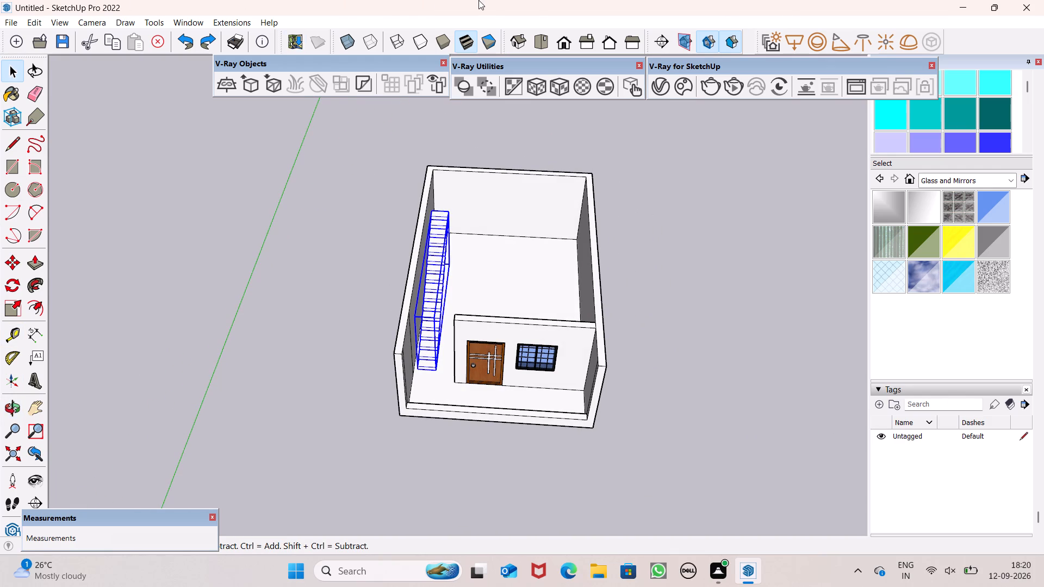
{"action": "scroll", "coordinate": [436, 415], "scroll_direction": "up", "scroll_amount": 7}
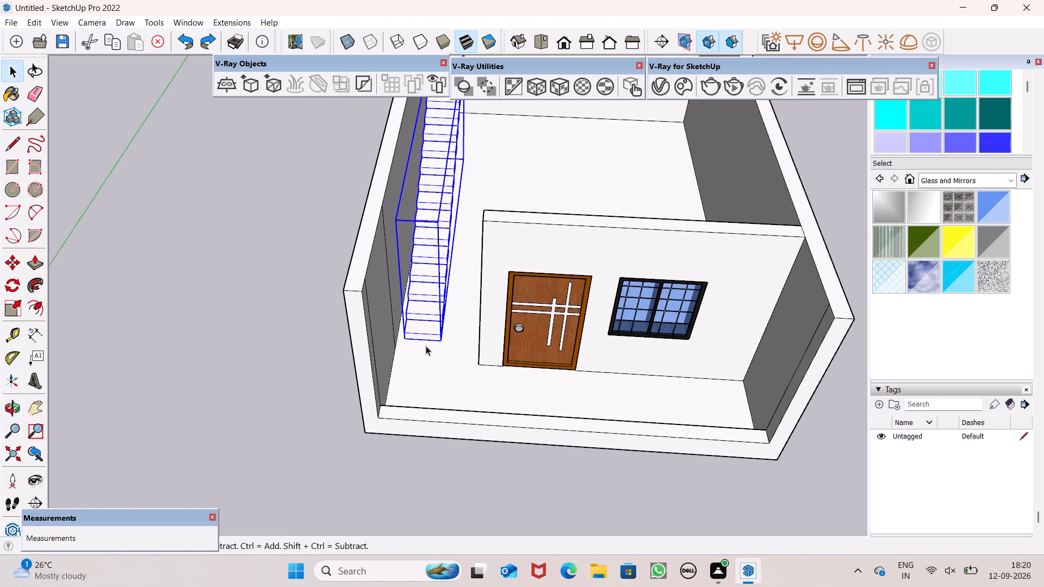
{"action": "left_click", "coordinate": [4, 312]}
{"action": "scroll", "coordinate": [465, 237], "scroll_direction": "up", "scroll_amount": 3}
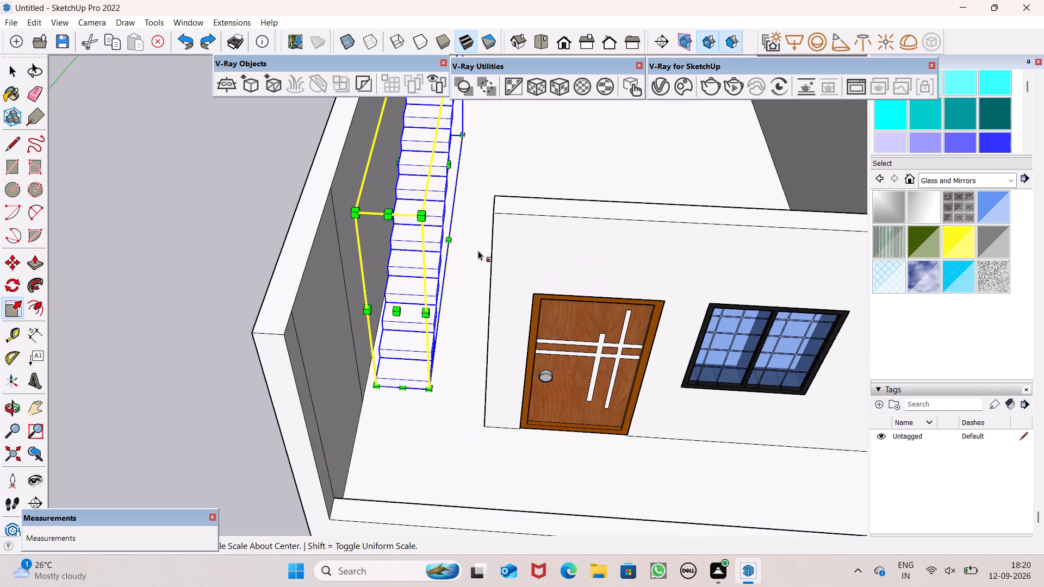
{"action": "middle_click_drag", "start_coordinate": [489, 279], "coordinate": [282, 422]}
{"action": "scroll", "coordinate": [540, 277], "scroll_direction": "down", "scroll_amount": 7}
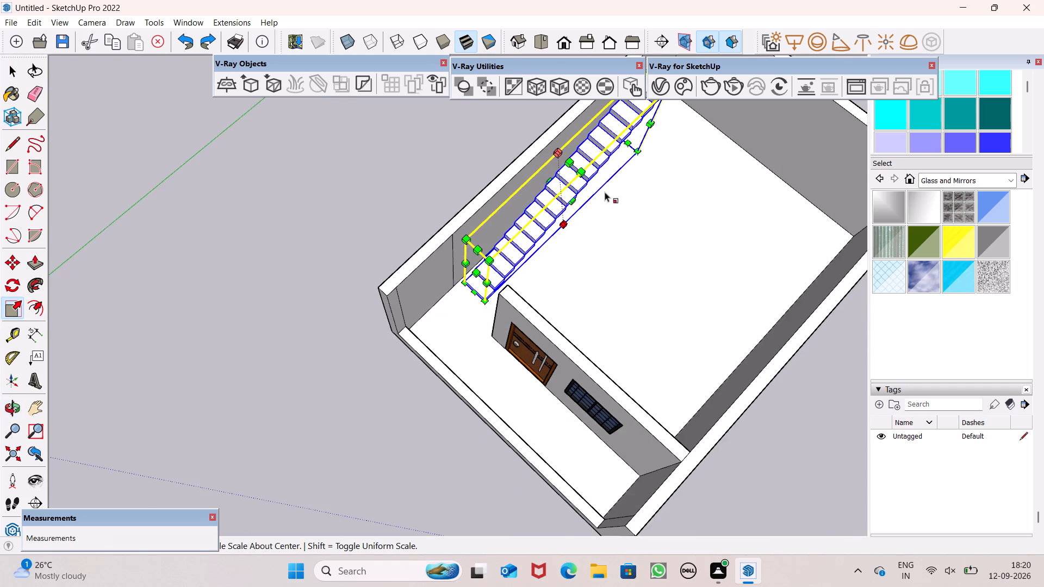
{"action": "scroll", "coordinate": [613, 181], "scroll_direction": "up", "scroll_amount": 7}
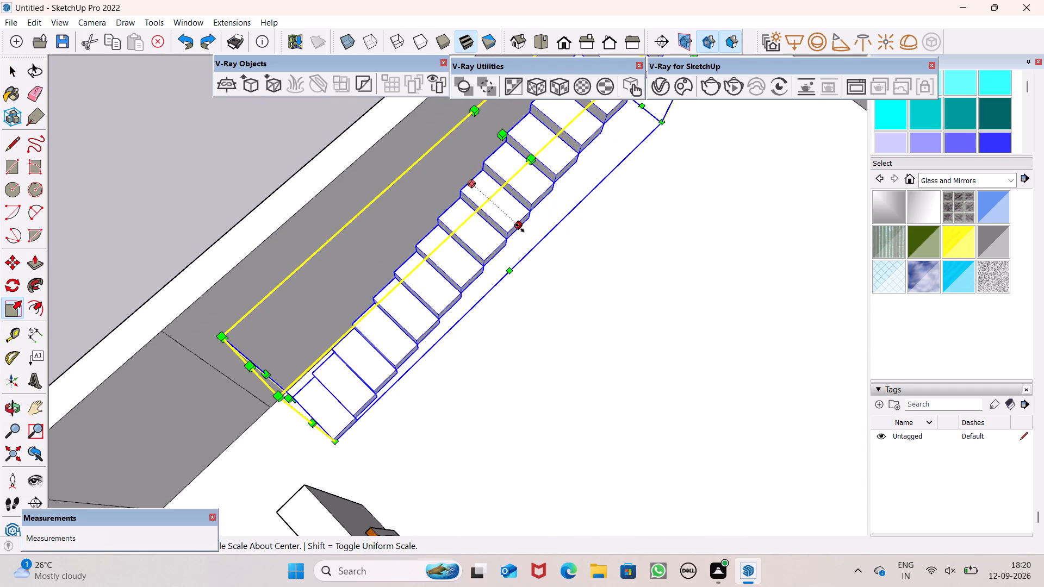
{"action": "middle_click_drag", "start_coordinate": [564, 250], "coordinate": [557, 199]}
{"action": "scroll", "coordinate": [562, 235], "scroll_direction": "up", "scroll_amount": 1}
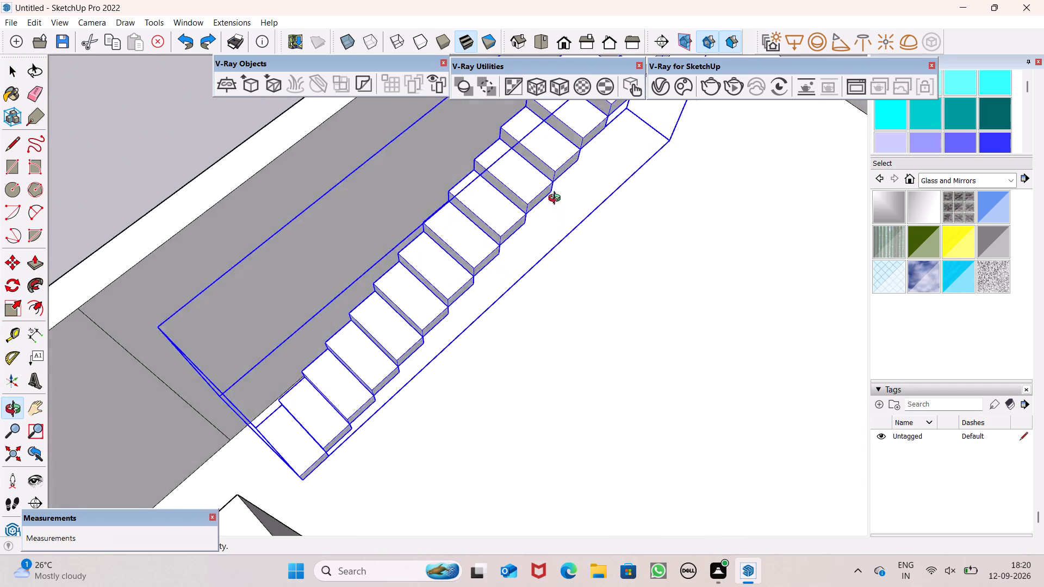
{"action": "middle_click_drag", "start_coordinate": [557, 199], "coordinate": [563, 92]}
{"action": "left_click_drag", "start_coordinate": [514, 255], "coordinate": [532, 261]}
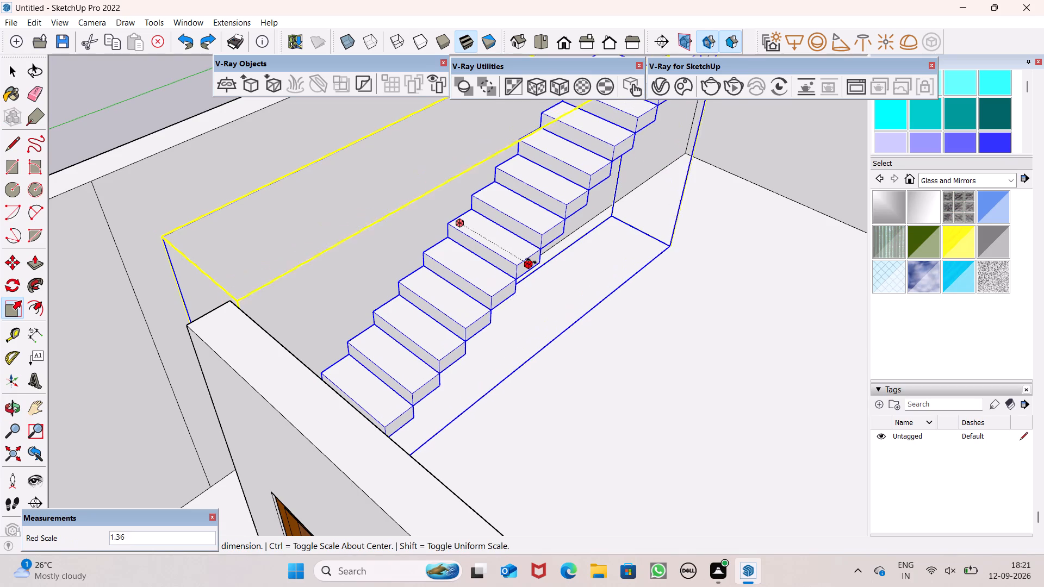
{"action": "left_click_drag", "start_coordinate": [532, 261], "coordinate": [554, 292]}
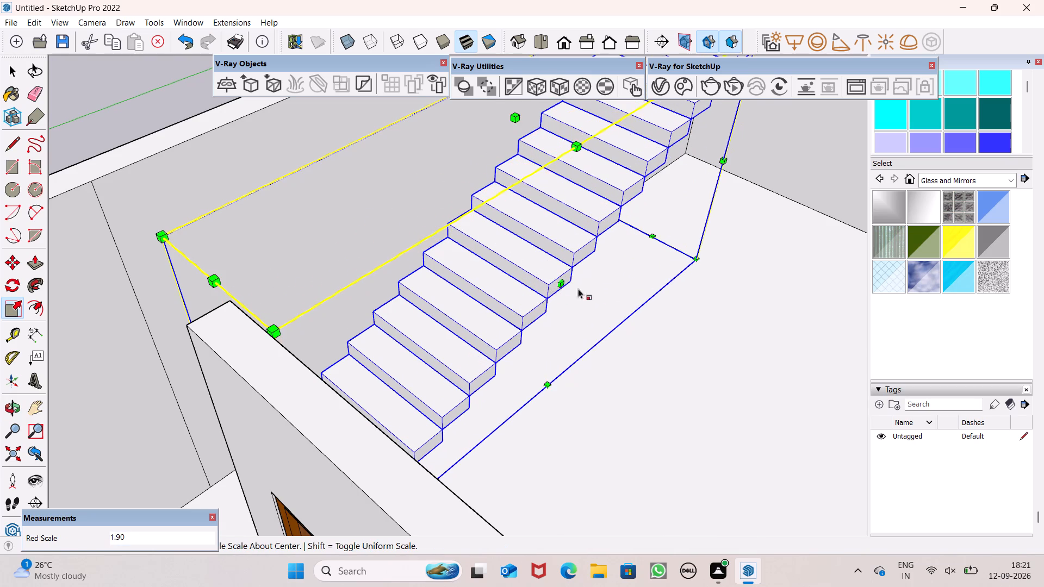
Scale the staircase group shorter and taller, to about 0.66 along green and 1.20 along blue.
{"action": "scroll", "coordinate": [601, 284], "scroll_direction": "down", "scroll_amount": 8}
{"action": "middle_click_drag", "start_coordinate": [595, 311], "coordinate": [626, 367]}
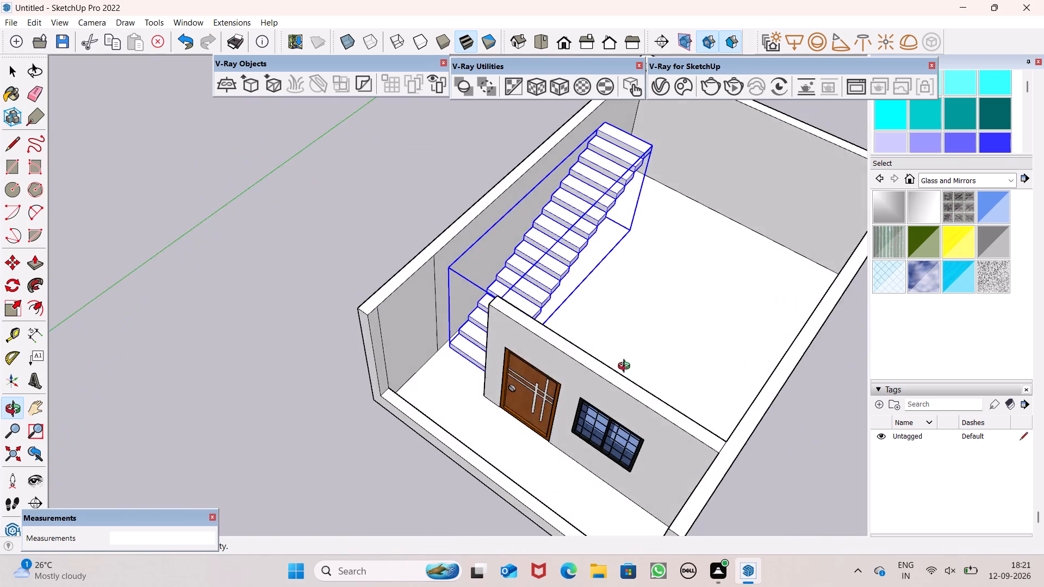
{"action": "middle_click_drag", "start_coordinate": [626, 367], "coordinate": [196, 268]}
{"action": "scroll", "coordinate": [242, 324], "scroll_direction": "up", "scroll_amount": 1}
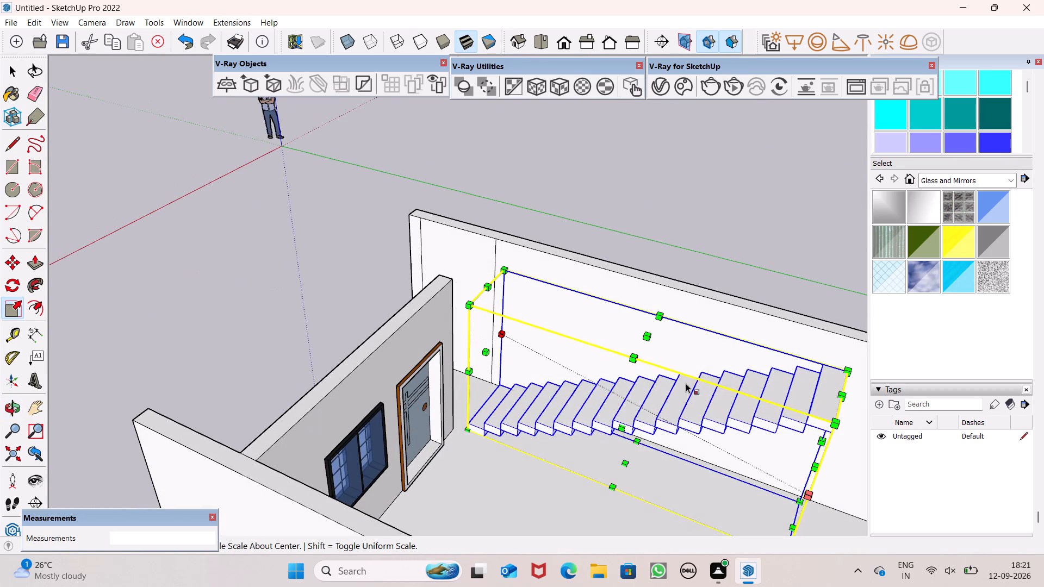
{"action": "left_click_drag", "start_coordinate": [830, 420], "coordinate": [819, 396]}
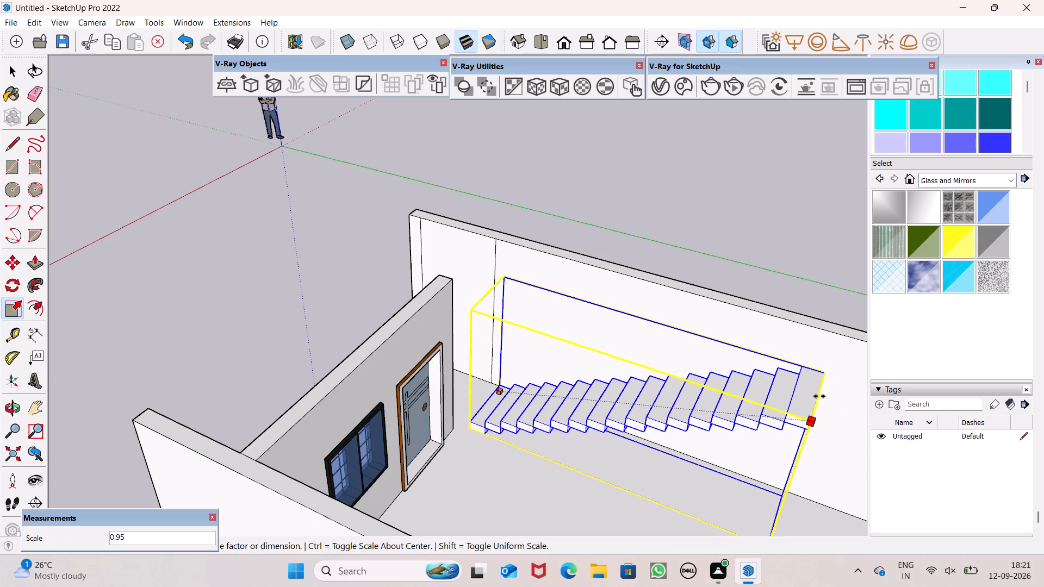
{"action": "left_click_drag", "start_coordinate": [819, 396], "coordinate": [839, 411]}
{"action": "left_click_drag", "start_coordinate": [837, 394], "coordinate": [770, 339]}
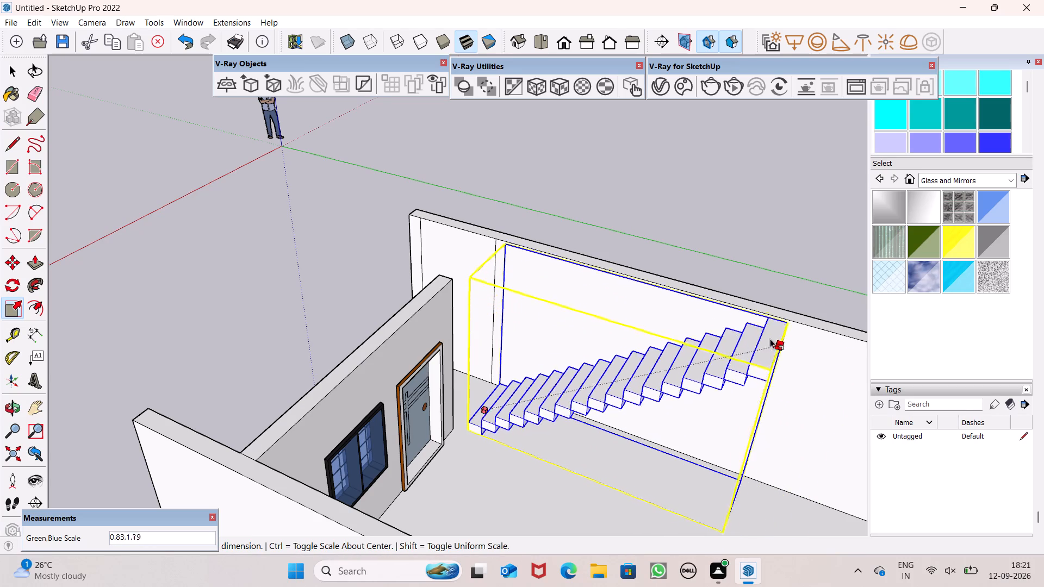
{"action": "left_click_drag", "start_coordinate": [770, 339], "coordinate": [700, 326]}
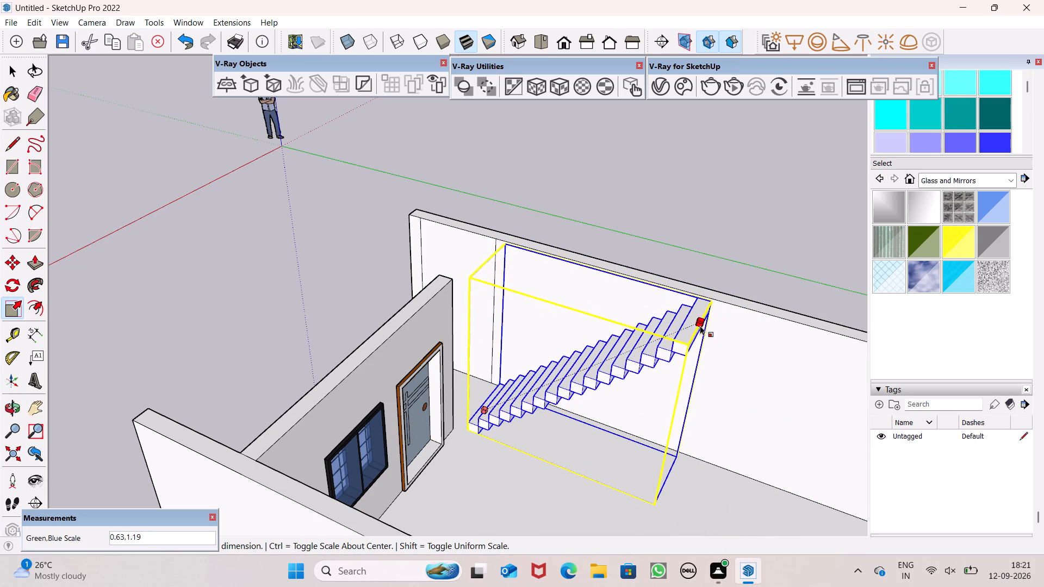
{"action": "left_click_drag", "start_coordinate": [700, 326], "coordinate": [720, 330]}
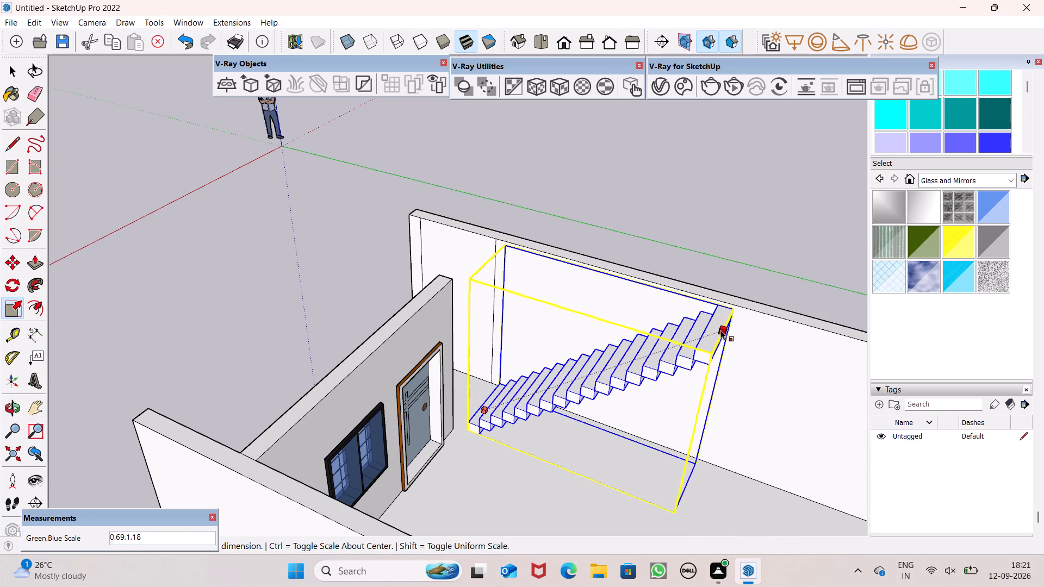
{"action": "left_click_drag", "start_coordinate": [720, 330], "coordinate": [711, 323]}
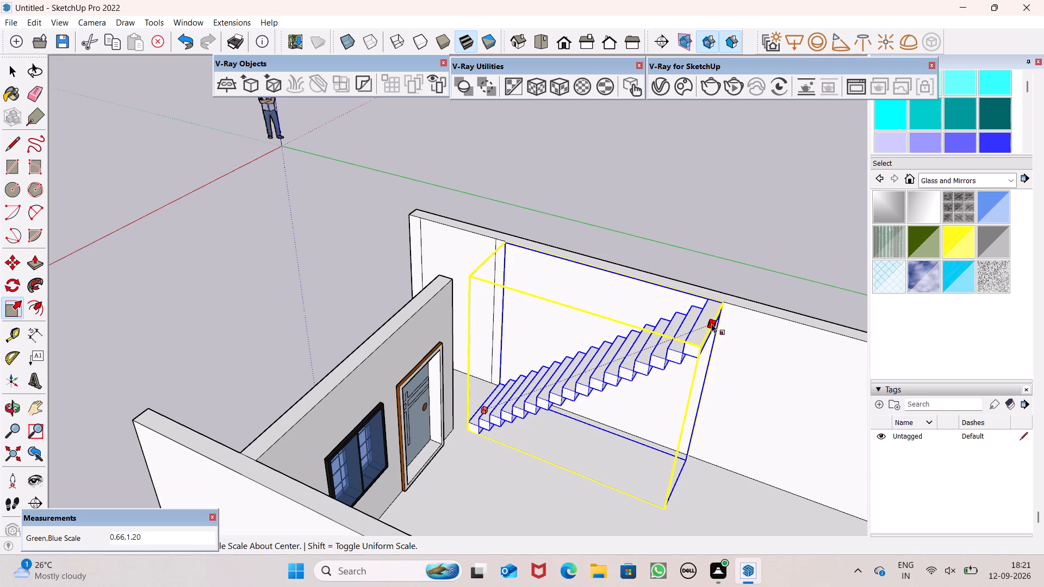
Stretch the staircase group slightly along its length with a green scale of about 1.01, and clear the selection.
{"action": "scroll", "coordinate": [491, 373], "scroll_direction": "down", "scroll_amount": 7}
{"action": "middle_click_drag", "start_coordinate": [540, 430], "coordinate": [1026, 279]}
{"action": "scroll", "coordinate": [394, 388], "scroll_direction": "up", "scroll_amount": 5}
{"action": "middle_click_drag", "start_coordinate": [522, 446], "coordinate": [760, 441]}
{"action": "scroll", "coordinate": [455, 402], "scroll_direction": "up", "scroll_amount": 5}
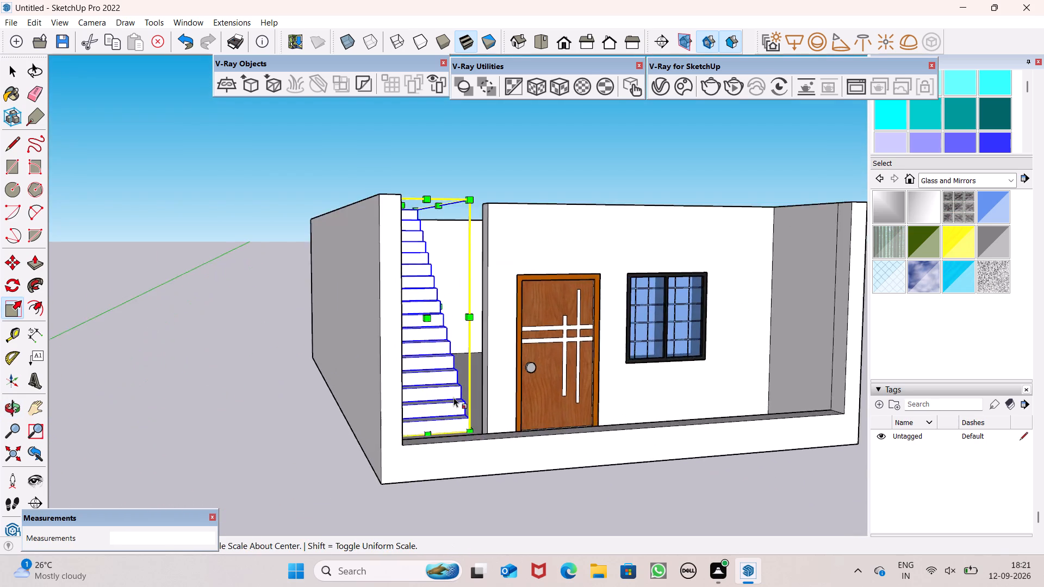
{"action": "scroll", "coordinate": [453, 397], "scroll_direction": "up", "scroll_amount": 1}
{"action": "middle_click_drag", "start_coordinate": [456, 415], "coordinate": [432, 586]}
{"action": "scroll", "coordinate": [375, 342], "scroll_direction": "up", "scroll_amount": 7}
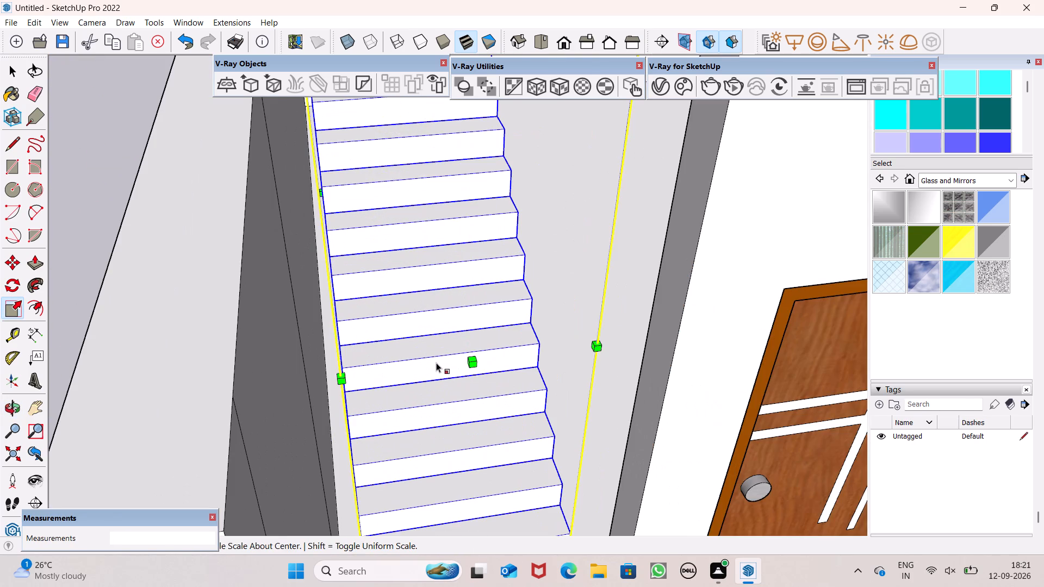
{"action": "scroll", "coordinate": [438, 362], "scroll_direction": "up", "scroll_amount": 3}
{"action": "left_click_drag", "start_coordinate": [491, 361], "coordinate": [498, 372]}
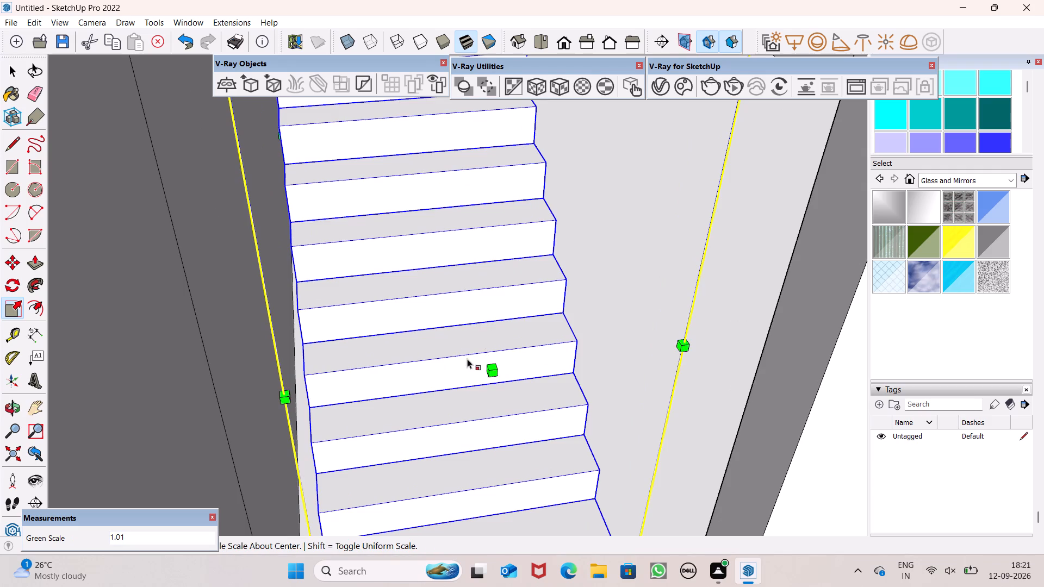
{"action": "scroll", "coordinate": [448, 344], "scroll_direction": "down", "scroll_amount": 8}
{"action": "scroll", "coordinate": [509, 389], "scroll_direction": "down", "scroll_amount": 4}
{"action": "middle_click_drag", "start_coordinate": [539, 449], "coordinate": [435, 489]}
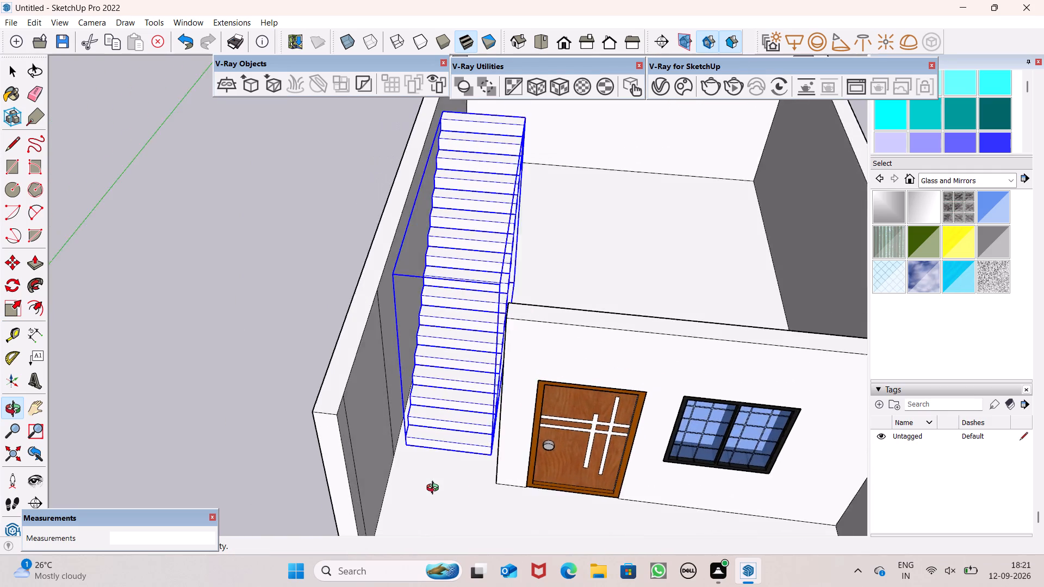
{"action": "middle_click_drag", "start_coordinate": [435, 489], "coordinate": [409, 447]}
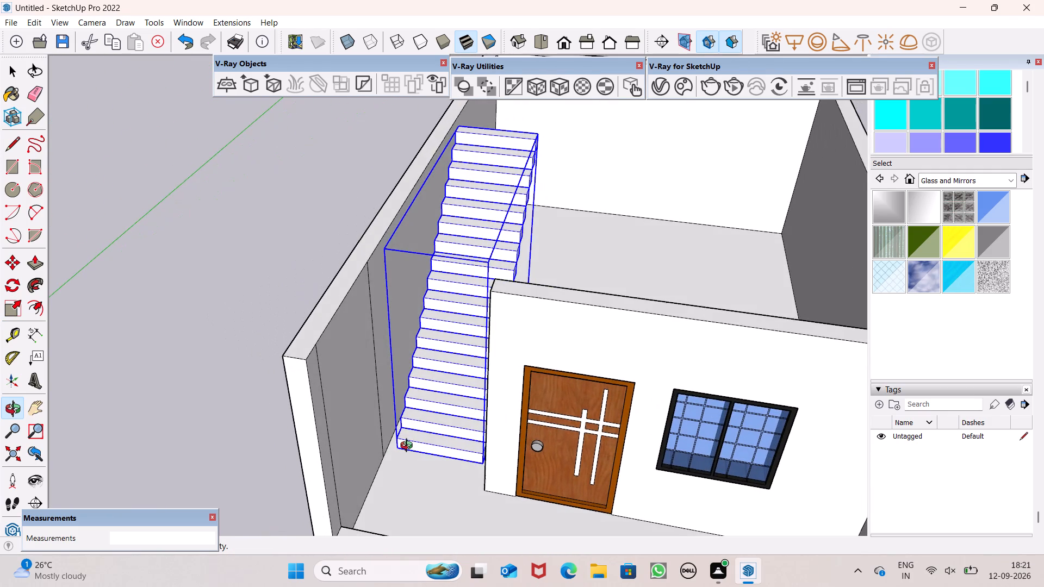
{"action": "middle_click_drag", "start_coordinate": [409, 447], "coordinate": [419, 439]}
{"action": "left_click", "coordinate": [95, 419]}
{"action": "key", "text": "space"}
{"action": "left_click", "coordinate": [95, 416]}
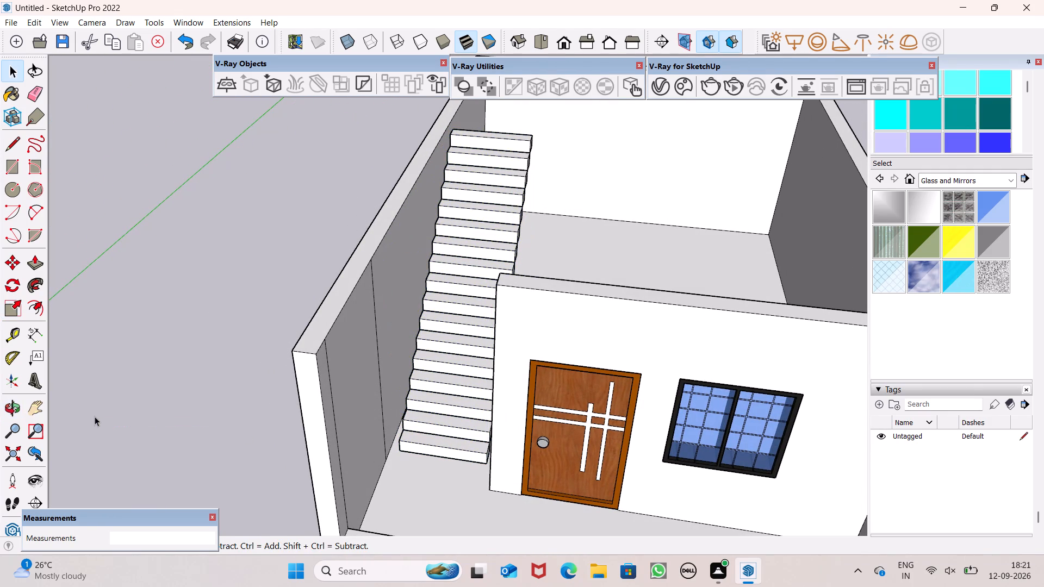
Move the staircase group sideways toward the side wall to close the gap between the steps and the wall.
{"action": "key", "text": "space"}
{"action": "scroll", "coordinate": [564, 347], "scroll_direction": "down", "scroll_amount": 4}
{"action": "middle_click_drag", "start_coordinate": [547, 366], "coordinate": [644, 383]}
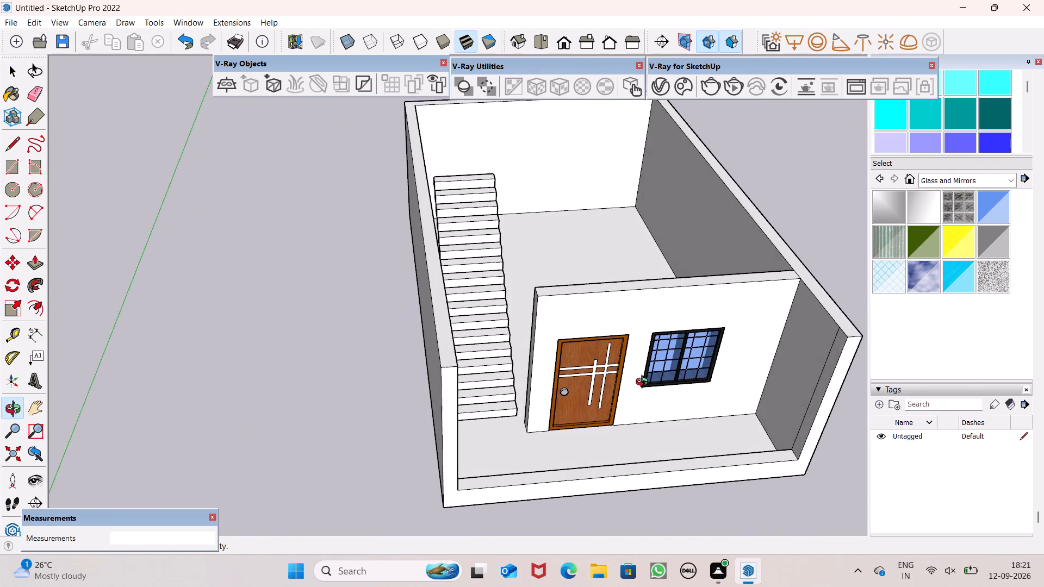
{"action": "middle_click_drag", "start_coordinate": [644, 383], "coordinate": [642, 382]}
{"action": "scroll", "coordinate": [462, 310], "scroll_direction": "up", "scroll_amount": 6}
{"action": "middle_click_drag", "start_coordinate": [453, 364], "coordinate": [432, 444]}
{"action": "scroll", "coordinate": [421, 408], "scroll_direction": "up", "scroll_amount": 1}
{"action": "scroll", "coordinate": [440, 295], "scroll_direction": "up", "scroll_amount": 3}
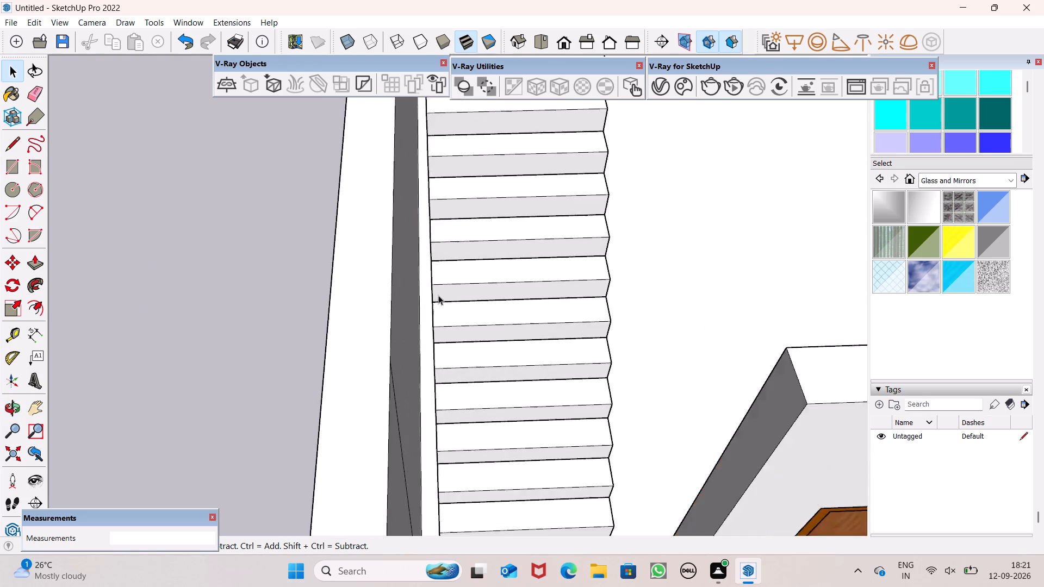
{"action": "scroll", "coordinate": [438, 295], "scroll_direction": "up", "scroll_amount": 4}
{"action": "left_click", "coordinate": [433, 278]}
{"action": "key", "text": "m"}
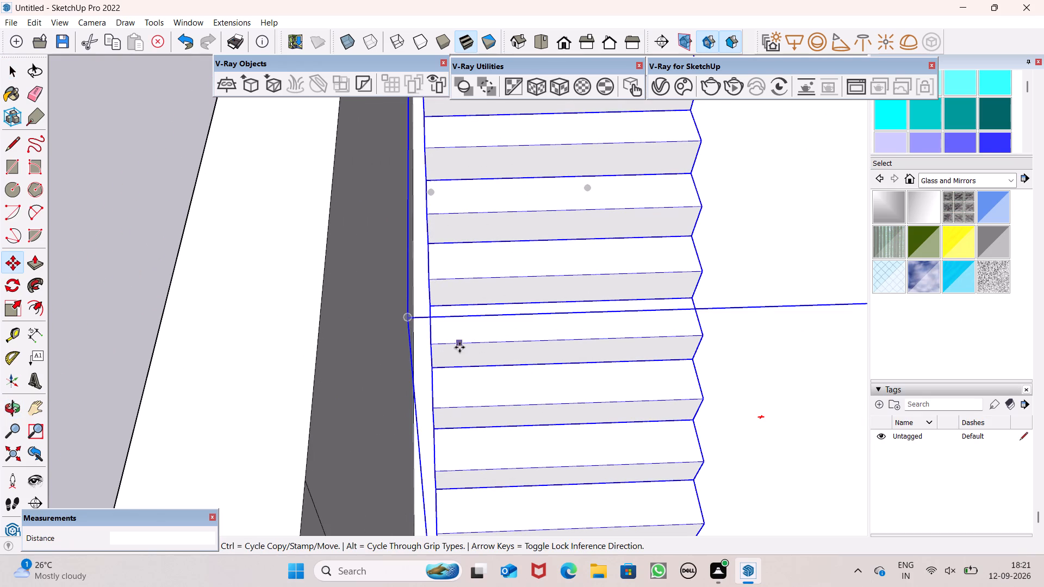
{"action": "key", "text": "Return"}
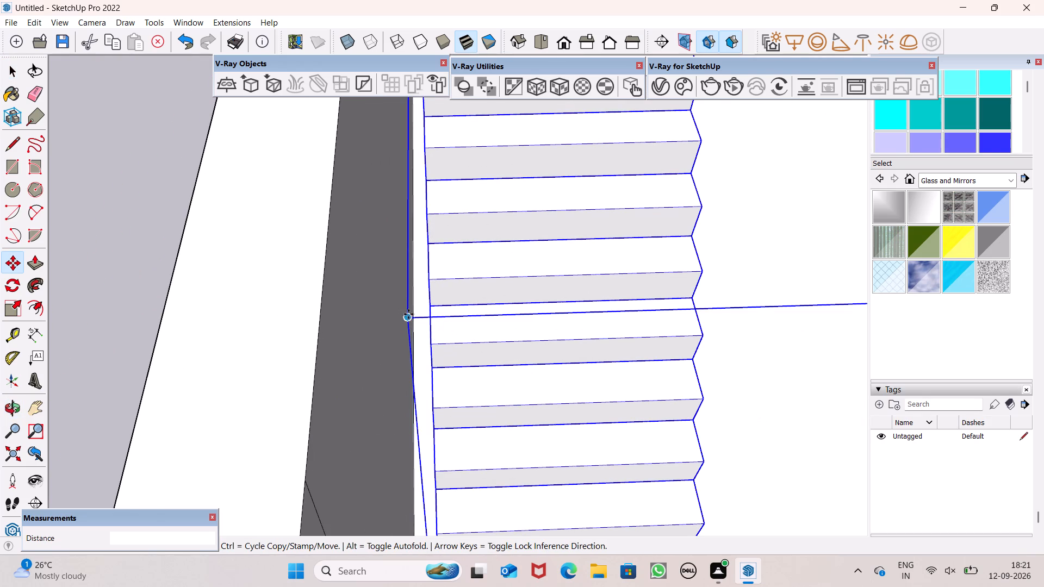
{"action": "left_click_drag", "start_coordinate": [408, 319], "coordinate": [356, 326]}
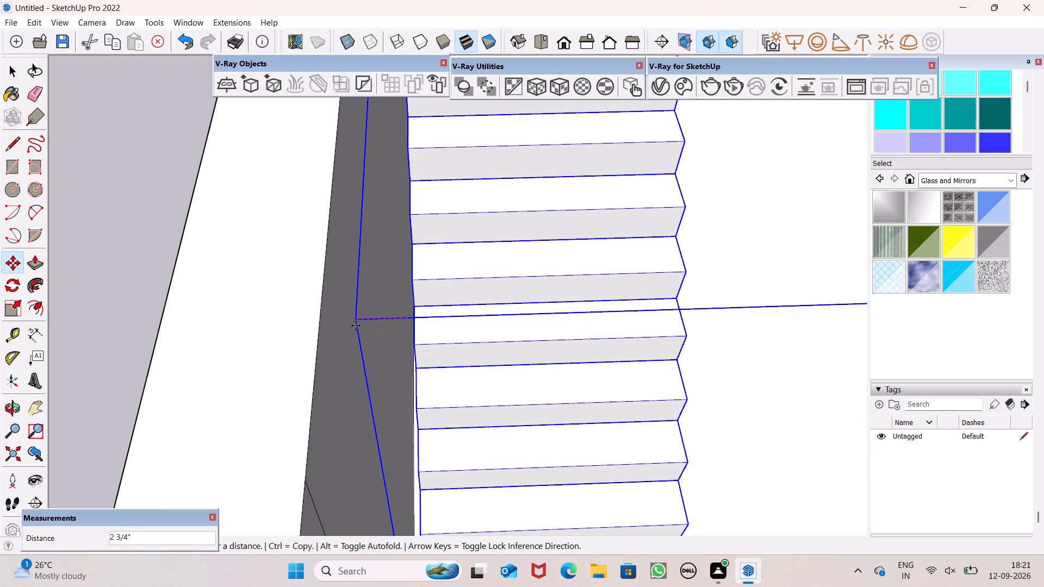
{"action": "left_click_drag", "start_coordinate": [356, 326], "coordinate": [340, 325]}
{"action": "scroll", "coordinate": [418, 351], "scroll_direction": "down", "scroll_amount": 5}
{"action": "middle_click_drag", "start_coordinate": [493, 377], "coordinate": [554, 294]}
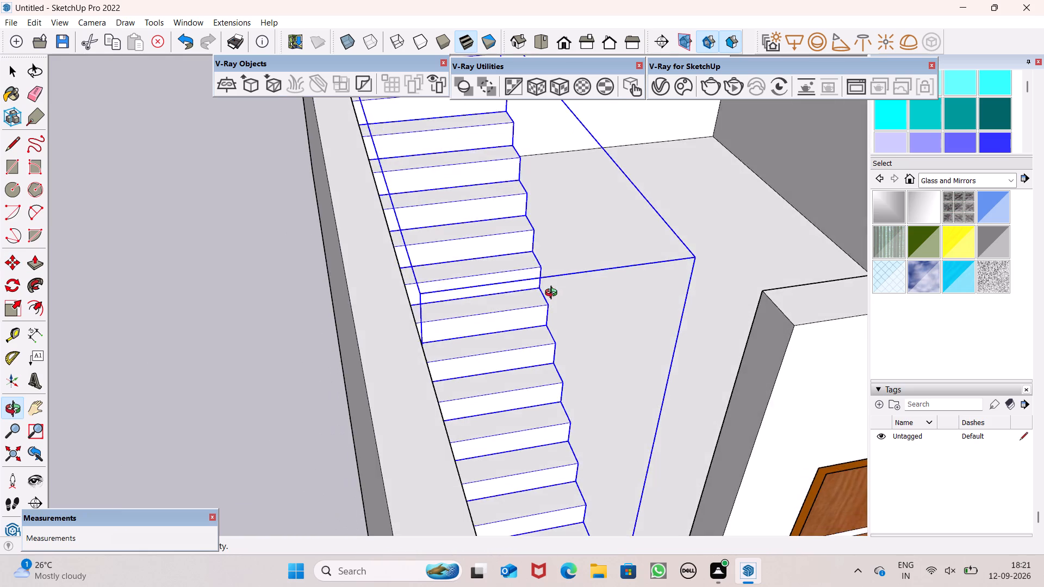
Move the staircase group sideways from its bottom front corner until it sits against the side wall, and clear the selection.
{"action": "middle_click_drag", "start_coordinate": [554, 294], "coordinate": [504, 90]}
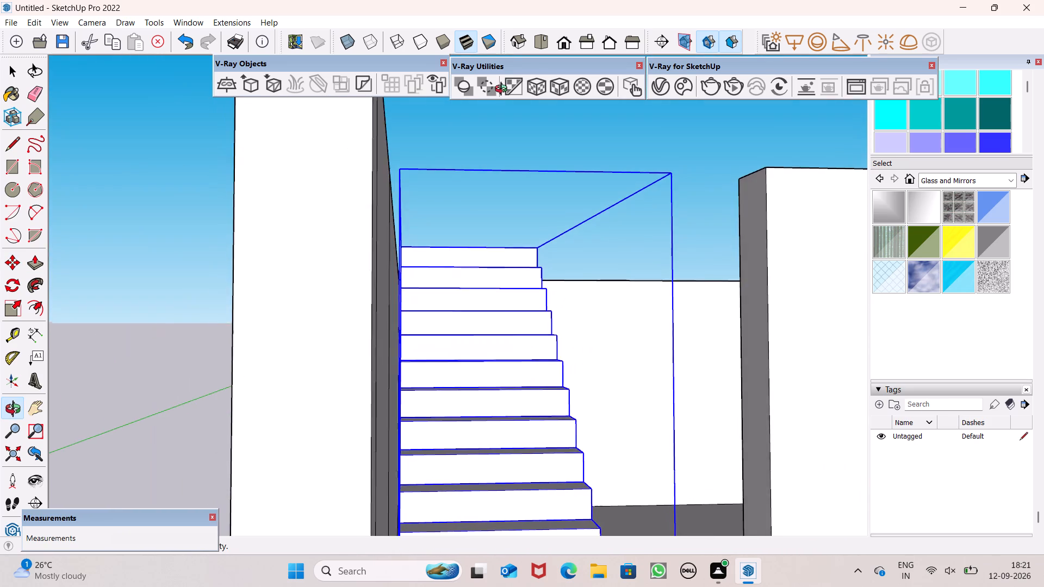
{"action": "middle_click_drag", "start_coordinate": [504, 90], "coordinate": [504, 90]}
{"action": "scroll", "coordinate": [505, 202], "scroll_direction": "down", "scroll_amount": 7}
{"action": "scroll", "coordinate": [519, 355], "scroll_direction": "up", "scroll_amount": 7}
{"action": "middle_click_drag", "start_coordinate": [469, 387], "coordinate": [408, 485]}
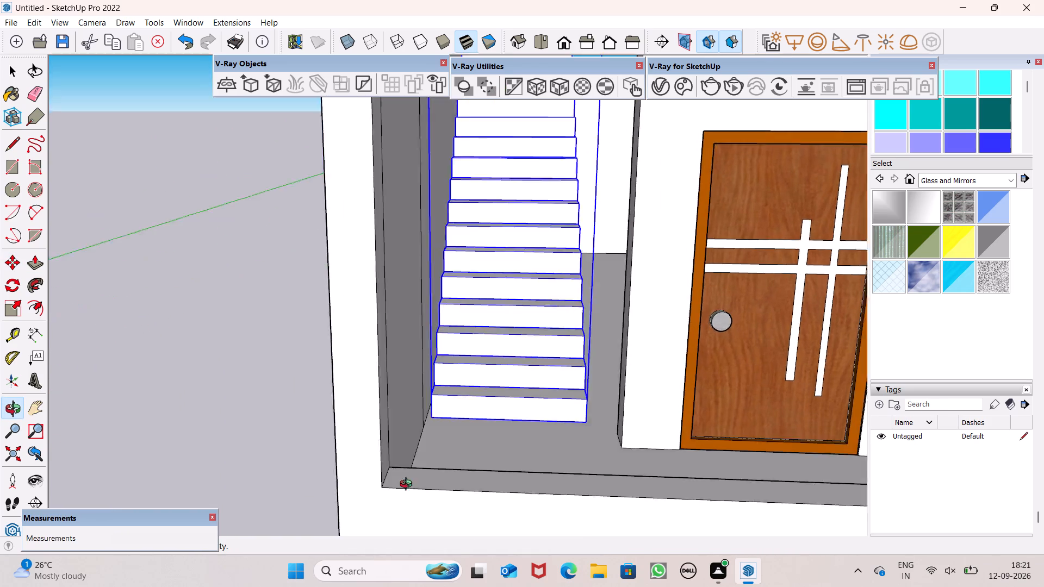
{"action": "middle_click_drag", "start_coordinate": [408, 485], "coordinate": [390, 480]}
{"action": "scroll", "coordinate": [399, 405], "scroll_direction": "up", "scroll_amount": 10}
{"action": "scroll", "coordinate": [488, 429], "scroll_direction": "up", "scroll_amount": 8}
{"action": "scroll", "coordinate": [441, 457], "scroll_direction": "up", "scroll_amount": 7}
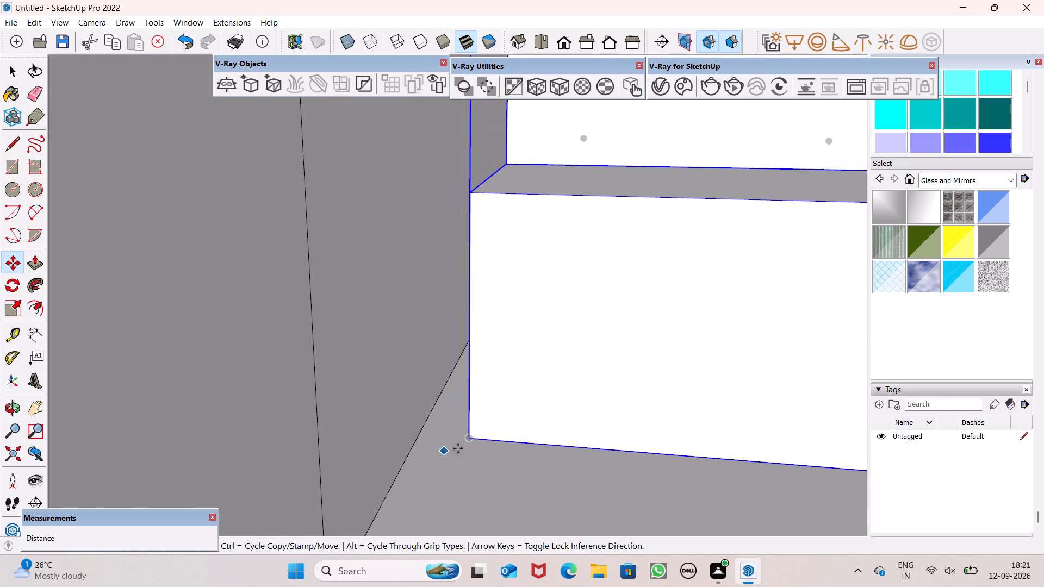
{"action": "left_click_drag", "start_coordinate": [469, 439], "coordinate": [419, 438]}
{"action": "scroll", "coordinate": [477, 466], "scroll_direction": "down", "scroll_amount": 20}
{"action": "scroll", "coordinate": [477, 466], "scroll_direction": "down", "scroll_amount": 13}
{"action": "key", "text": "space"}
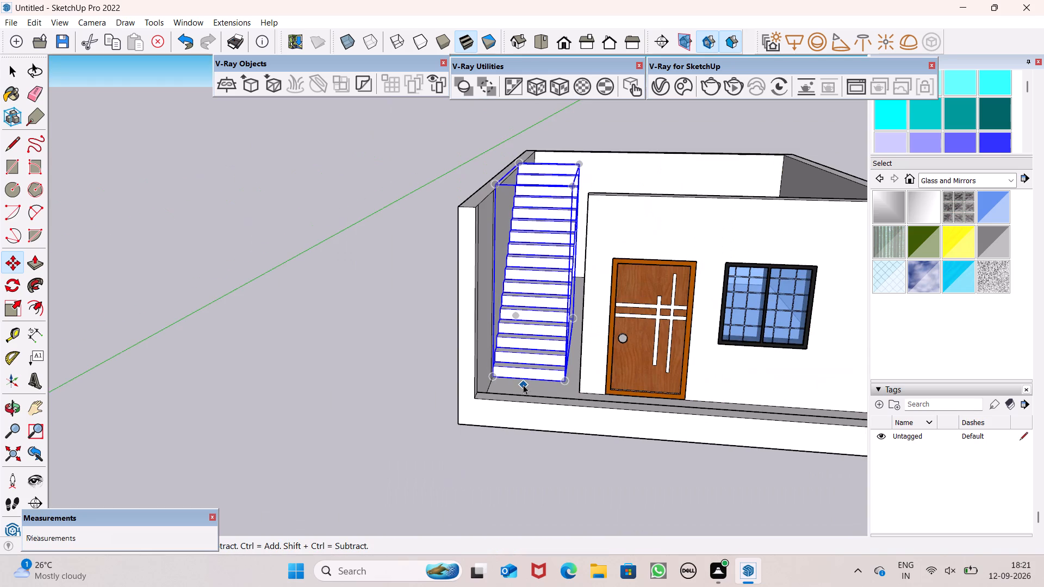
{"action": "key", "text": "Return"}
{"action": "left_click", "coordinate": [364, 378]}
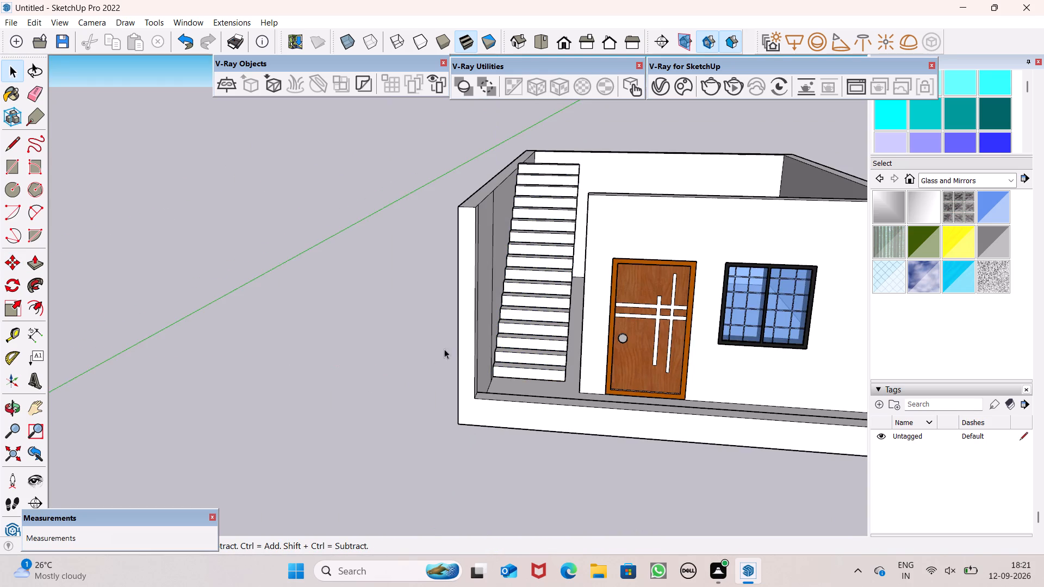
Examine the whole room model from above, from the front and from underneath.
{"action": "scroll", "coordinate": [445, 351], "scroll_direction": "down", "scroll_amount": 8}
{"action": "middle_click_drag", "start_coordinate": [549, 355], "coordinate": [564, 472]}
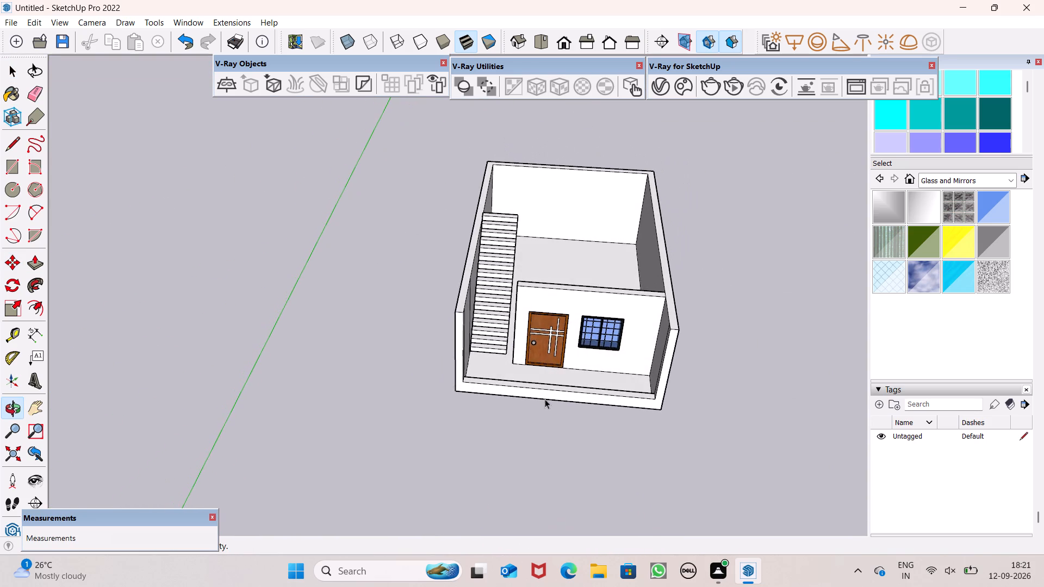
{"action": "scroll", "coordinate": [505, 240], "scroll_direction": "down", "scroll_amount": 6}
{"action": "middle_click_drag", "start_coordinate": [556, 311], "coordinate": [543, 233]}
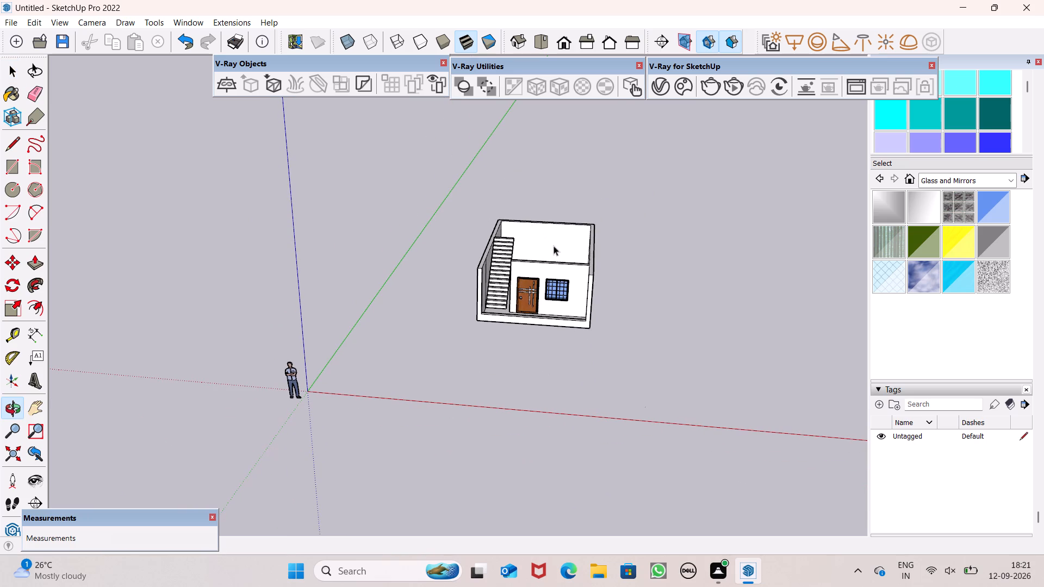
{"action": "key", "text": "space"}
{"action": "scroll", "coordinate": [386, 305], "scroll_direction": "up", "scroll_amount": 7}
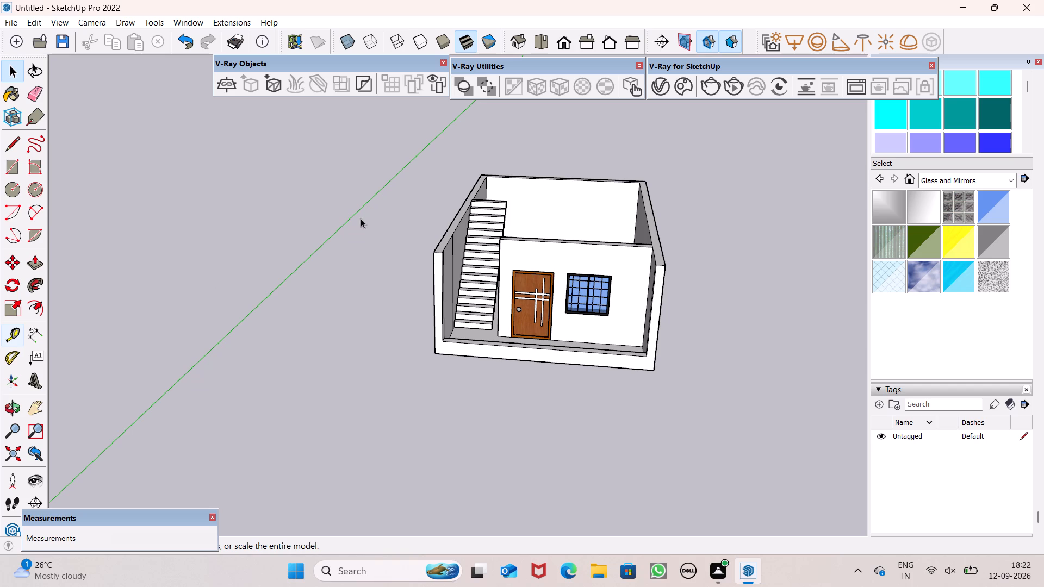
{"action": "middle_click_drag", "start_coordinate": [636, 385], "coordinate": [682, 264]}
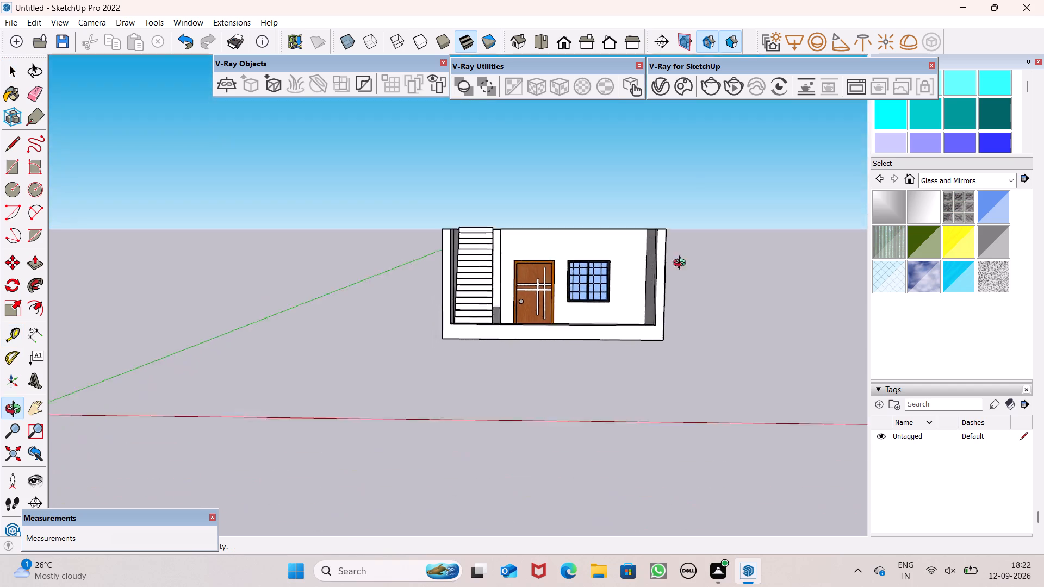
{"action": "middle_click_drag", "start_coordinate": [682, 264], "coordinate": [711, 115]}
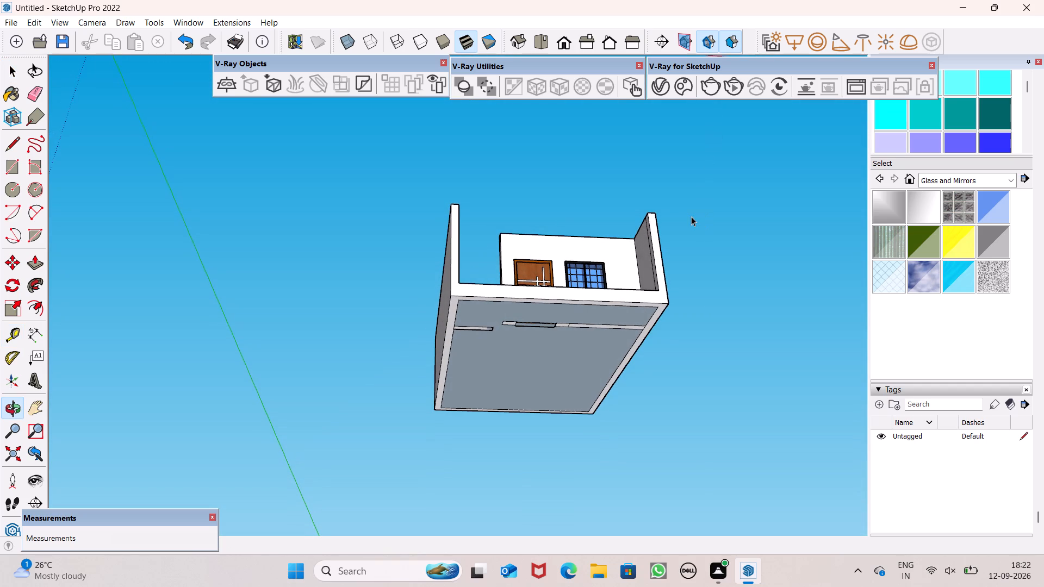
{"action": "scroll", "coordinate": [633, 323], "scroll_direction": "up", "scroll_amount": 6}
{"action": "scroll", "coordinate": [643, 310], "scroll_direction": "down", "scroll_amount": 4}
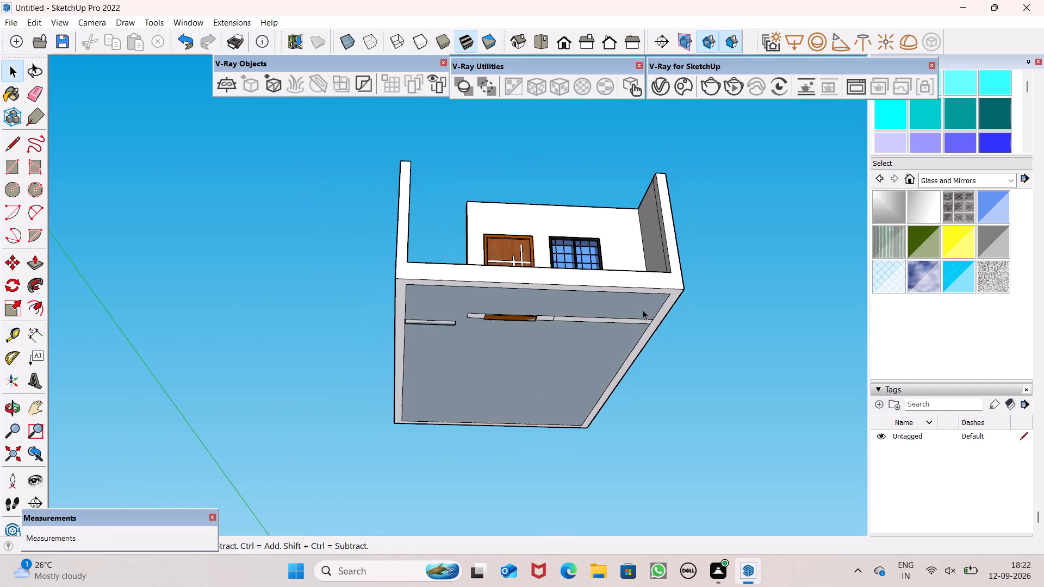
{"action": "middle_click_drag", "start_coordinate": [663, 321], "coordinate": [586, 384]}
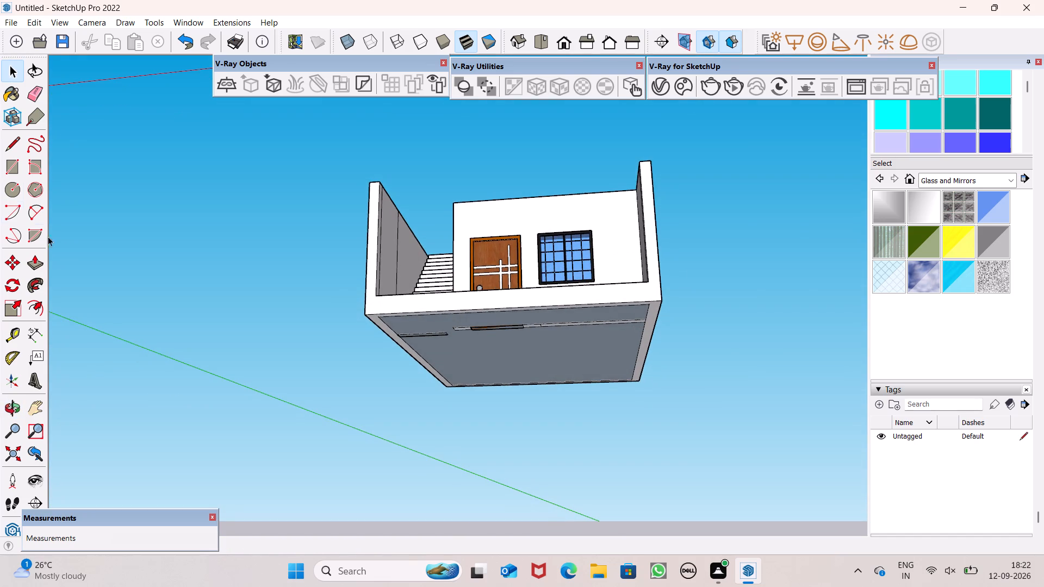
{"action": "scroll", "coordinate": [66, 245], "scroll_direction": "up", "scroll_amount": 3}
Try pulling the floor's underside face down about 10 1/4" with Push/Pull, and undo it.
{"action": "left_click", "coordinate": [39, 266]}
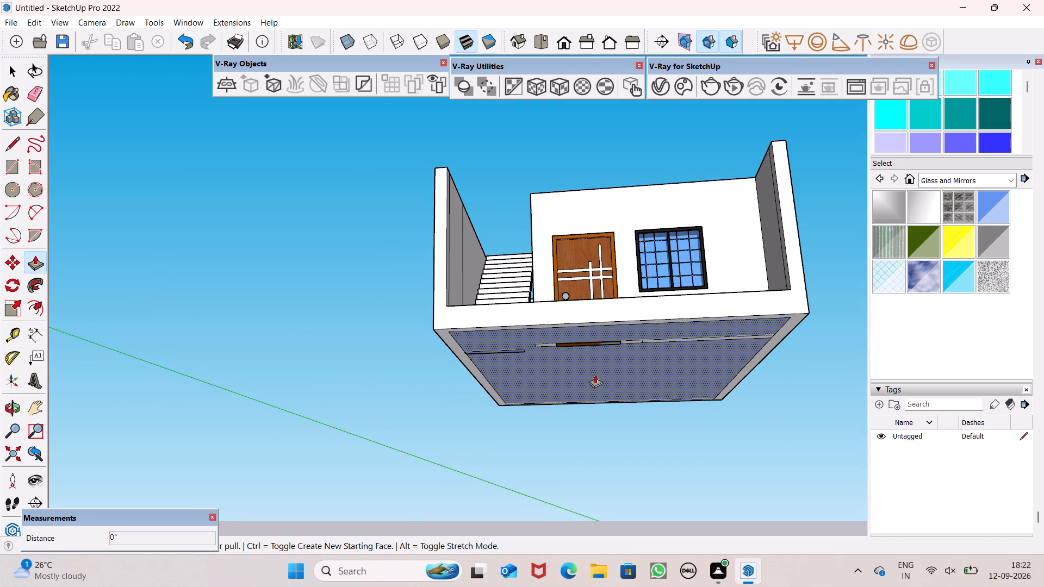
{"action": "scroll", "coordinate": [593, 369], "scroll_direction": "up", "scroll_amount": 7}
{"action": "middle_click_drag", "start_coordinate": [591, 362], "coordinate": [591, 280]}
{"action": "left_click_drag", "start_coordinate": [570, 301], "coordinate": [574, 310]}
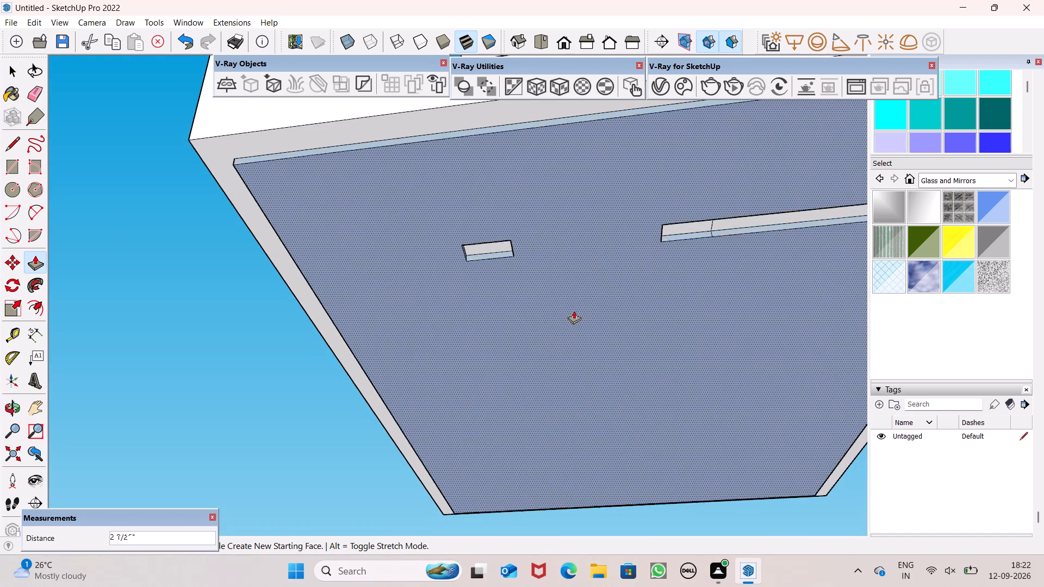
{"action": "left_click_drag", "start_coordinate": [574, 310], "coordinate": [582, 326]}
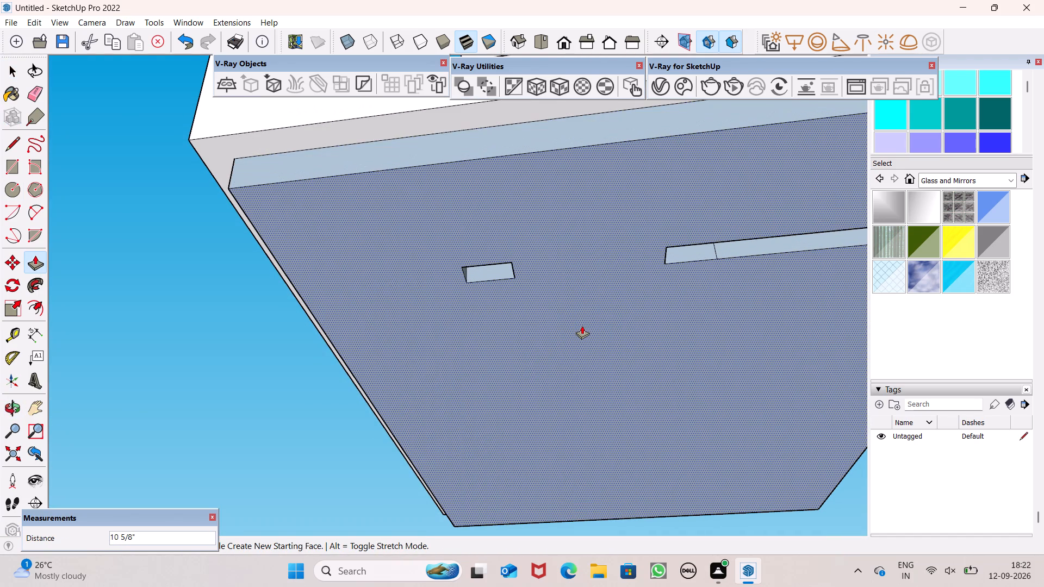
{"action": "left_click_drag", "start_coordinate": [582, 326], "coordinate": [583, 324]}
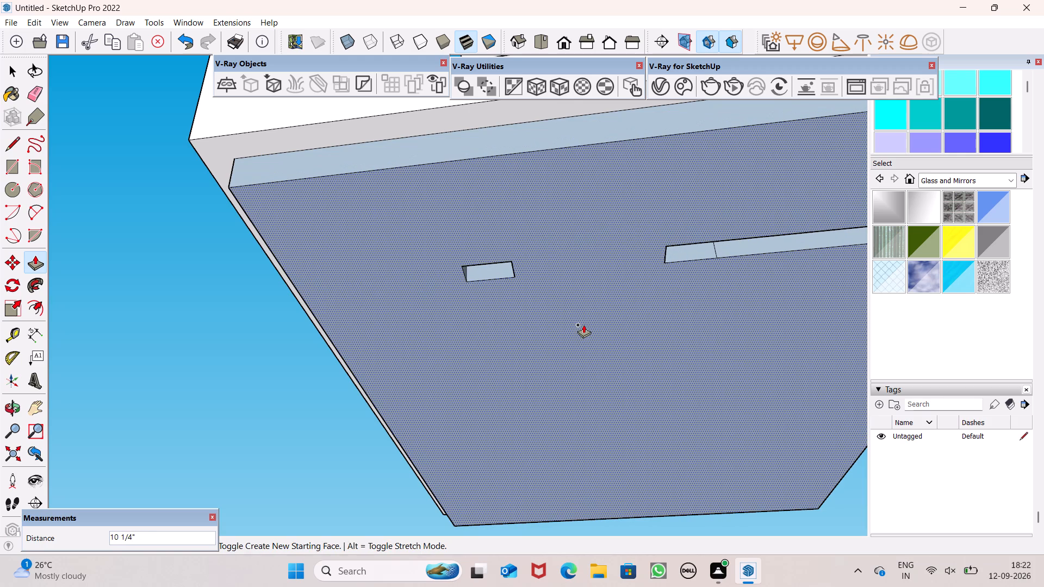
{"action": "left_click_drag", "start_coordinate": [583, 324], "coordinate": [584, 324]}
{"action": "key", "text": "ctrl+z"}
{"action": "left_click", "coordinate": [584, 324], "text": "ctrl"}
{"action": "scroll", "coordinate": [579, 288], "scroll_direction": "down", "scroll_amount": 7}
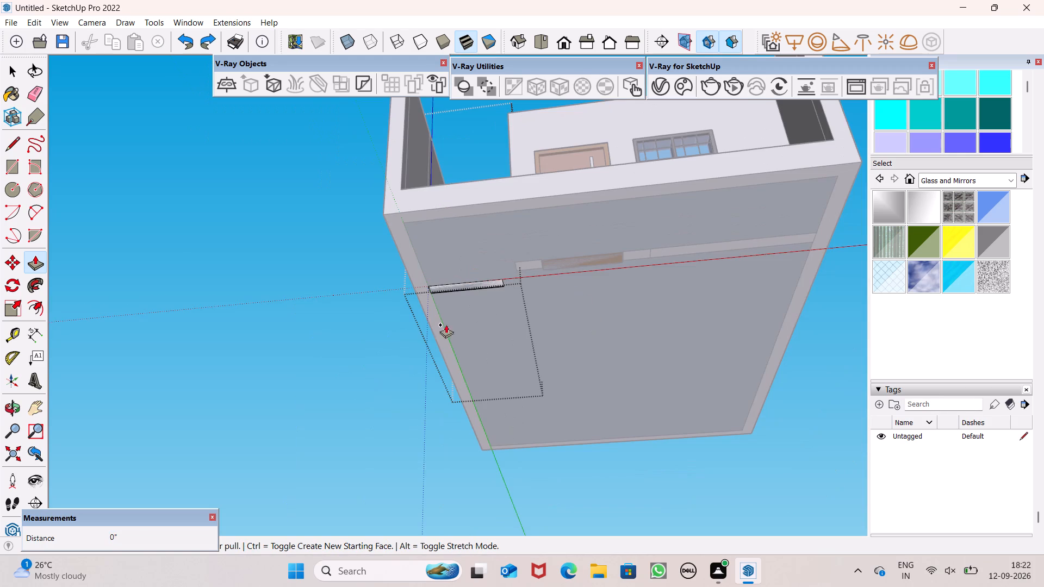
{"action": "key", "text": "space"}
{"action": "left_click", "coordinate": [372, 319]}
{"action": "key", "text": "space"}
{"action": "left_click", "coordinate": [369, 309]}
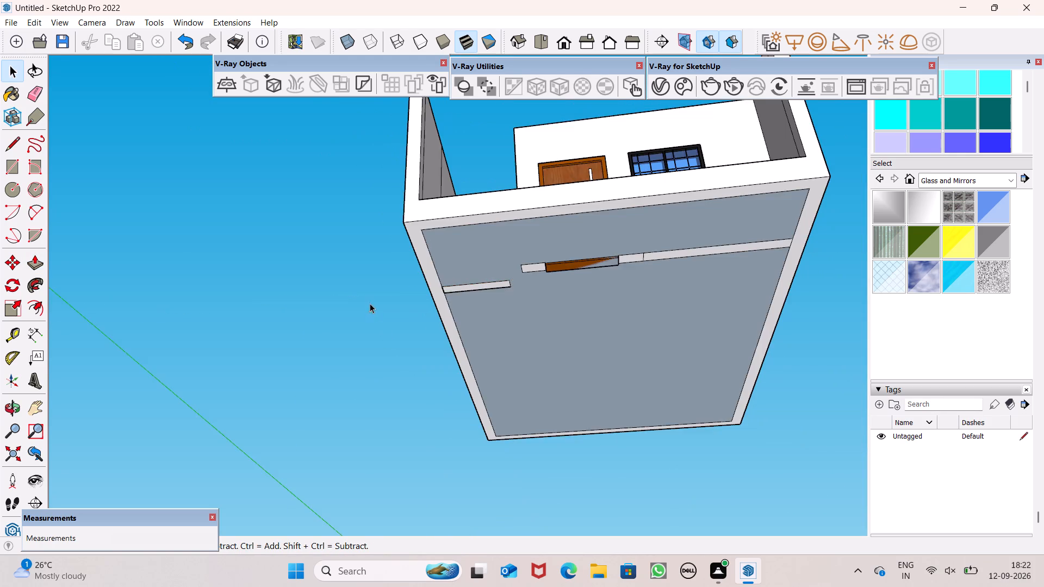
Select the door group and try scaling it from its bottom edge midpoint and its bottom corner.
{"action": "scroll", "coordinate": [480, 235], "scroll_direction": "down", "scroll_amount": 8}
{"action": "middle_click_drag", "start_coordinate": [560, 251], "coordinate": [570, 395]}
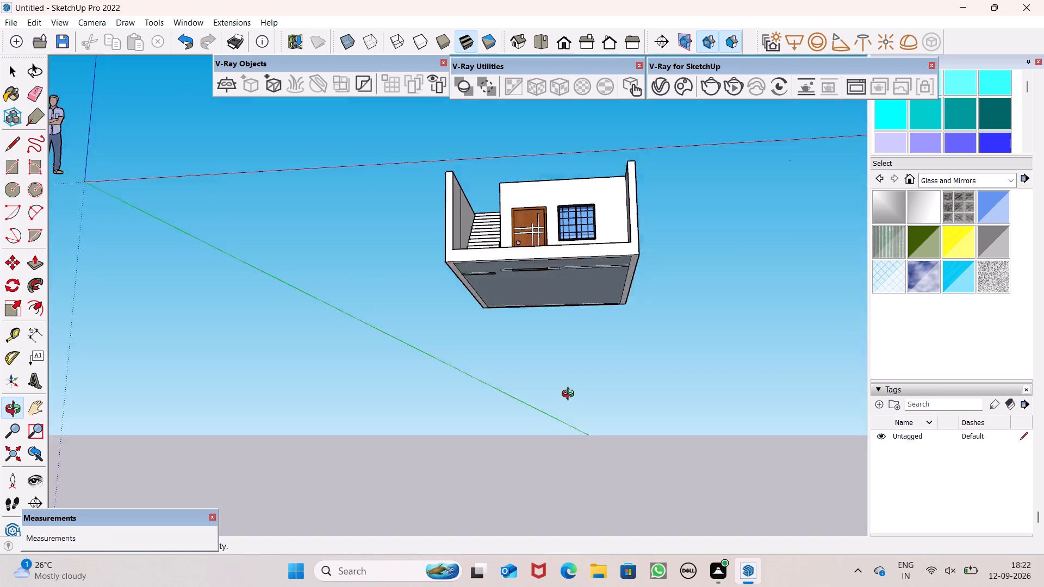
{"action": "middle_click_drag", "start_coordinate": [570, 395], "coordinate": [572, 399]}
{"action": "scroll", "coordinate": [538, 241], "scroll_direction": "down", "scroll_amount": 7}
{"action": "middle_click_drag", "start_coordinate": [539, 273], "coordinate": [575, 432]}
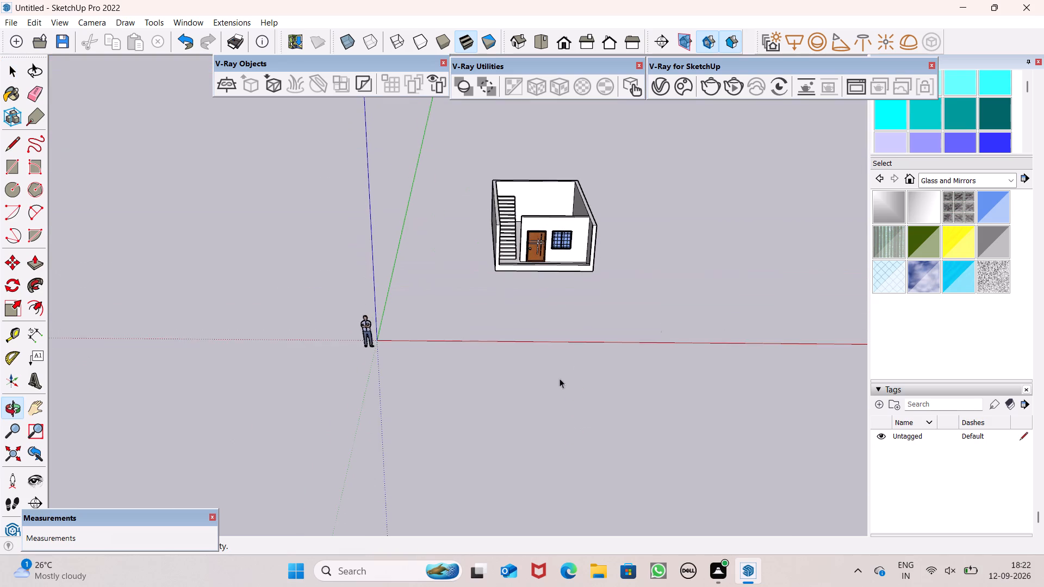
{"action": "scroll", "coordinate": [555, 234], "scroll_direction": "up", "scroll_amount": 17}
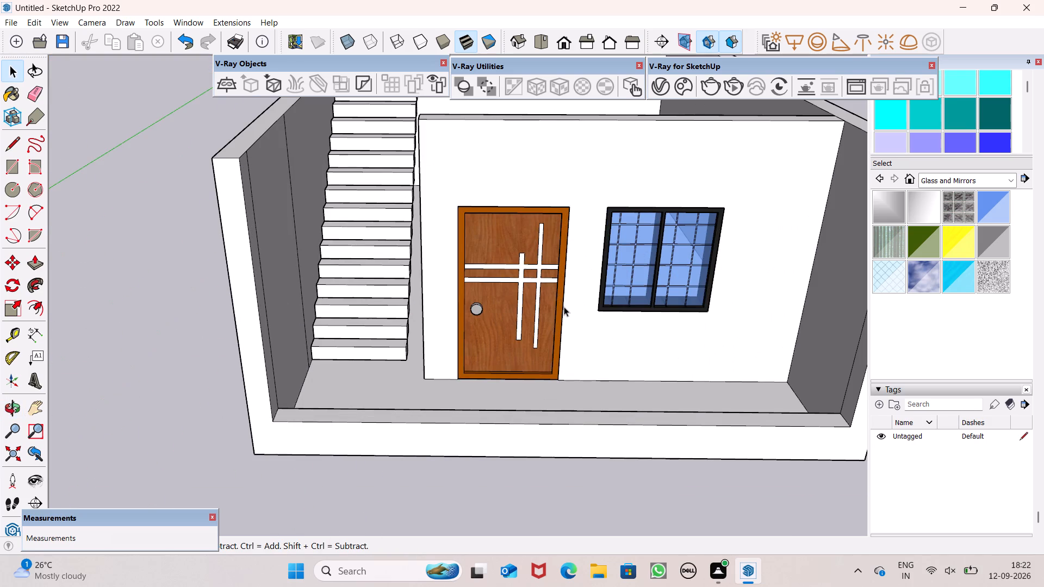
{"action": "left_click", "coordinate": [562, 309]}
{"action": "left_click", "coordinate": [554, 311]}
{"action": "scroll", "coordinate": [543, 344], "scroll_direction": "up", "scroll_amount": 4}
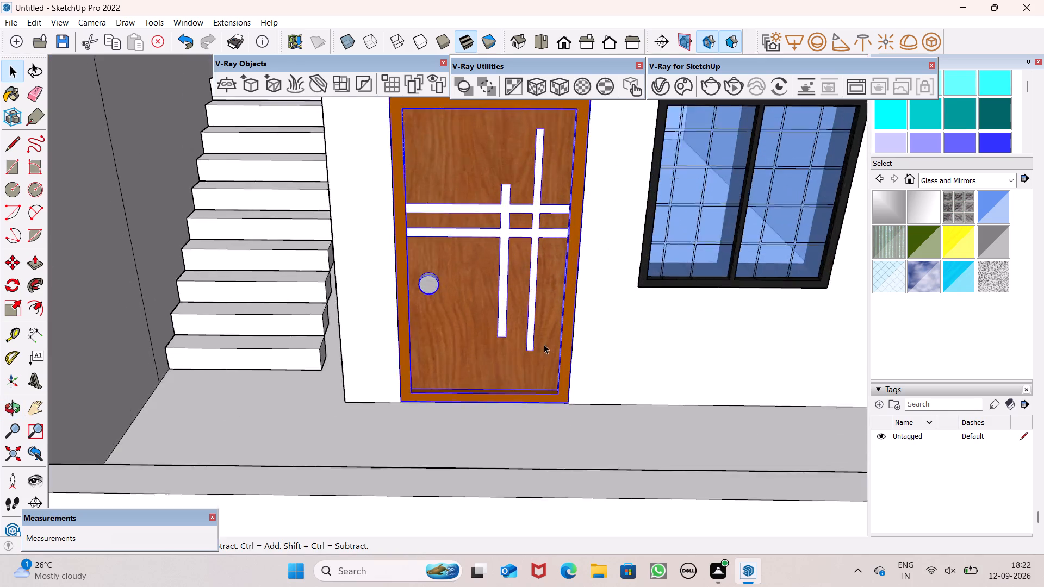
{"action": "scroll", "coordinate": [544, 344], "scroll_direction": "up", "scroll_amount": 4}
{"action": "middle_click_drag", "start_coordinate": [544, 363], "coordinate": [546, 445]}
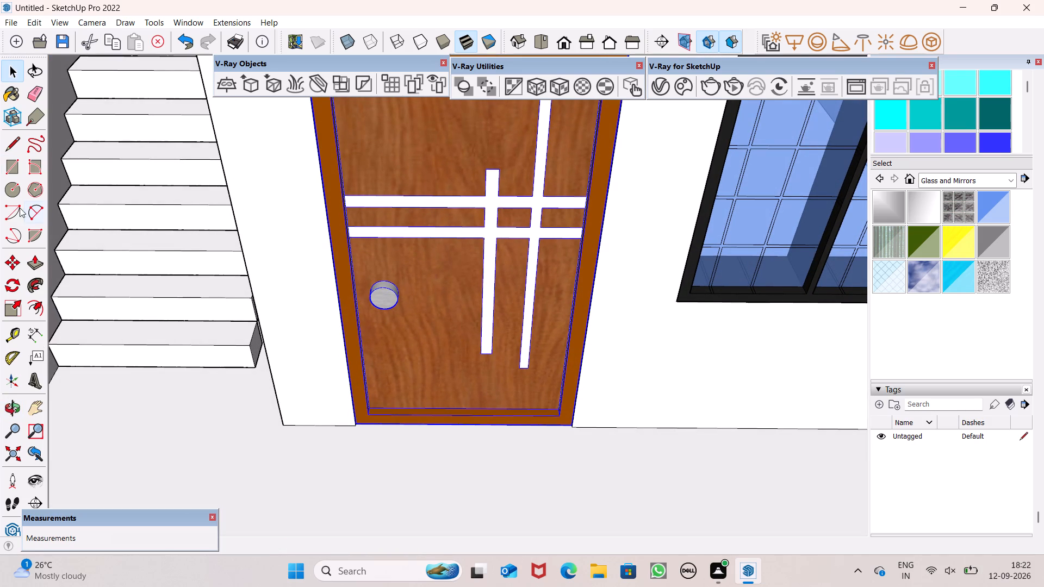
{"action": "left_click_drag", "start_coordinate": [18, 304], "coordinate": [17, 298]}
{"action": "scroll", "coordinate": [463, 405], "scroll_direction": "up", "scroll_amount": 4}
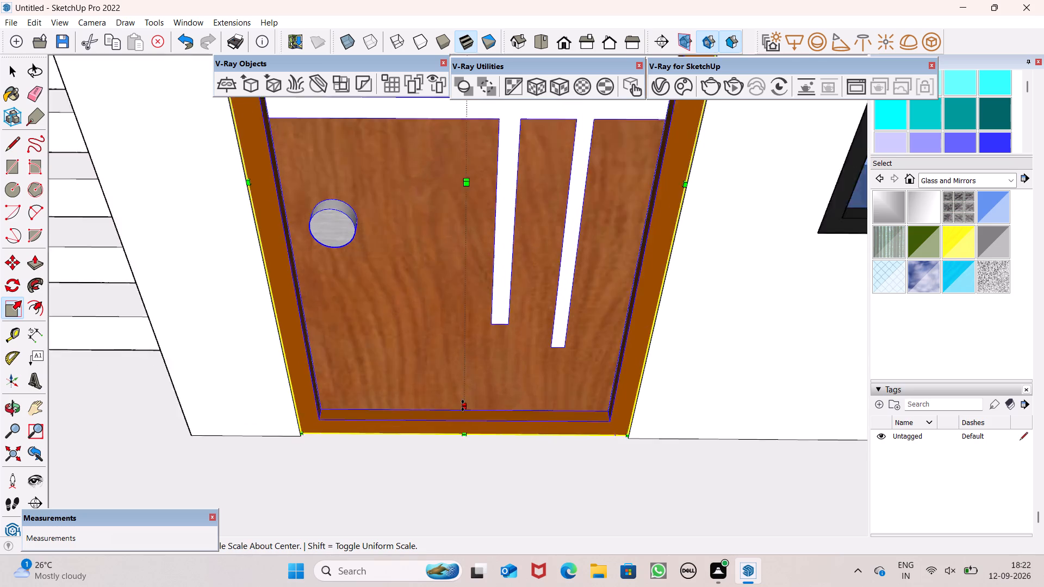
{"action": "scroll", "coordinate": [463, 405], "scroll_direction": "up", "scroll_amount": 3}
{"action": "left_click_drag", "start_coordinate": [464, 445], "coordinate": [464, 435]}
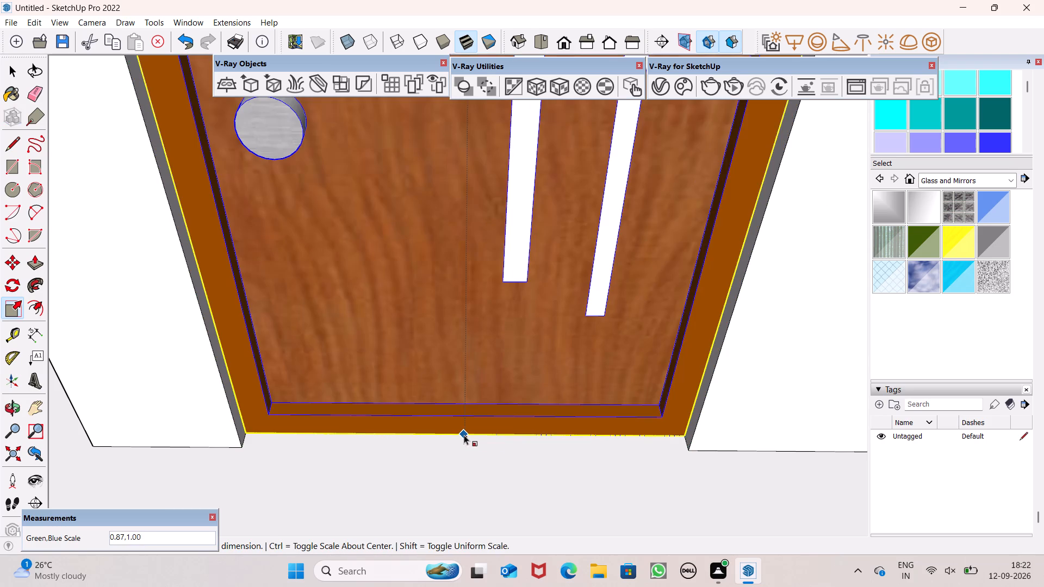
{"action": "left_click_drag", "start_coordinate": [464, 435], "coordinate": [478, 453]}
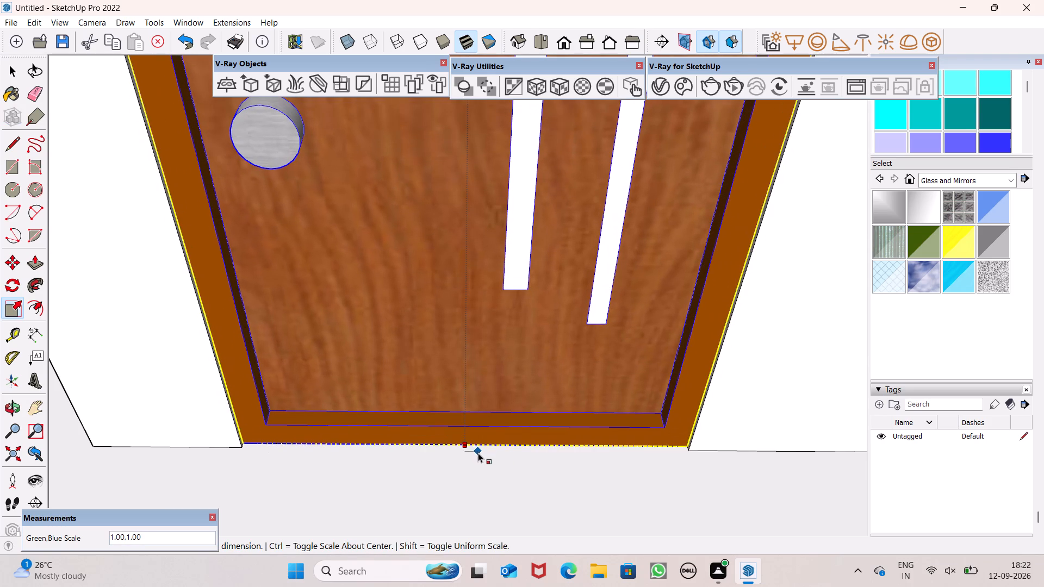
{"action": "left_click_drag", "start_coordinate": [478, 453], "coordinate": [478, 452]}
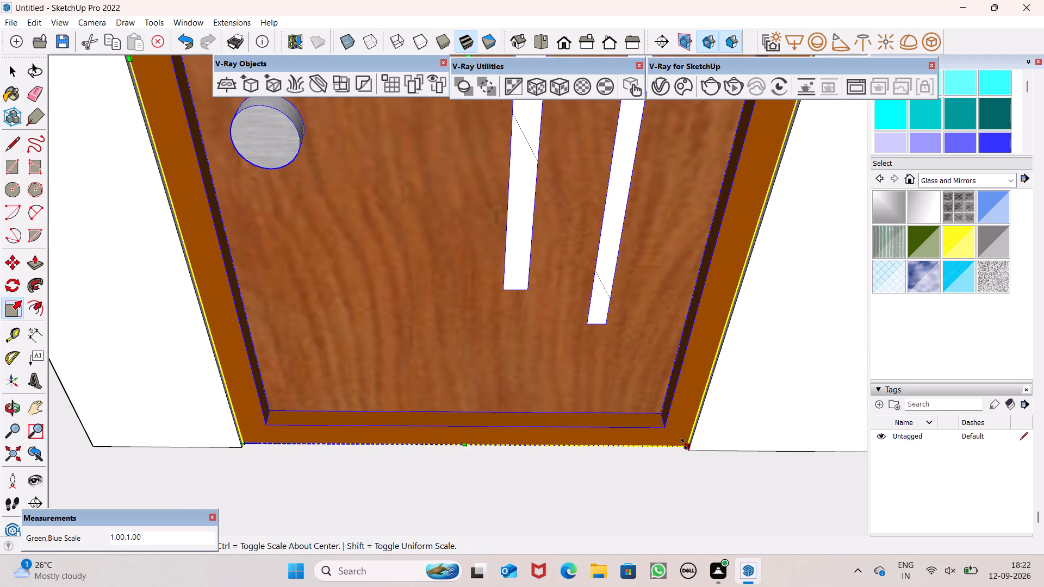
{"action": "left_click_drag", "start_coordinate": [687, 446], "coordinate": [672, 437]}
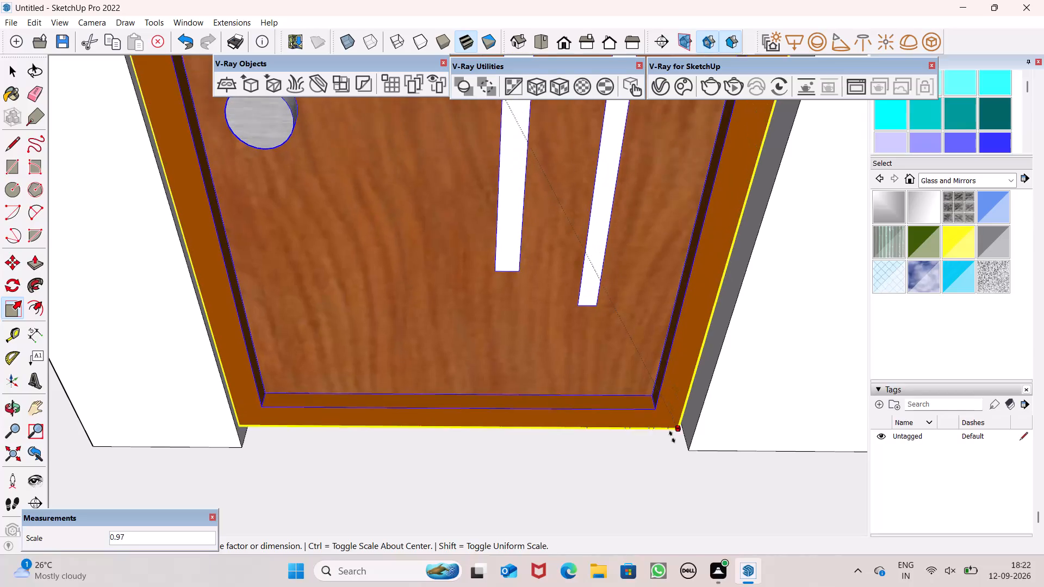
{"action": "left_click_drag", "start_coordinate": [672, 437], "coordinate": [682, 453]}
Scale the door group slightly along the blue axis from its underside, by about 0.99 and about 1.00, to fit the wall opening.
{"action": "scroll", "coordinate": [608, 394], "scroll_direction": "down", "scroll_amount": 7}
{"action": "middle_click_drag", "start_coordinate": [591, 415], "coordinate": [602, 110]}
{"action": "scroll", "coordinate": [537, 309], "scroll_direction": "up", "scroll_amount": 8}
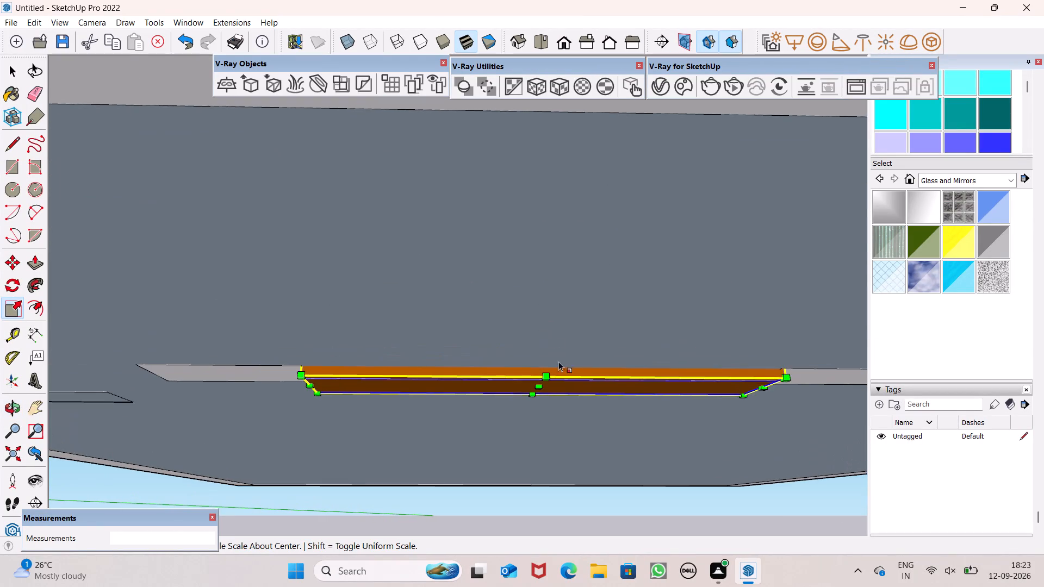
{"action": "left_click_drag", "start_coordinate": [542, 396], "coordinate": [536, 378]}
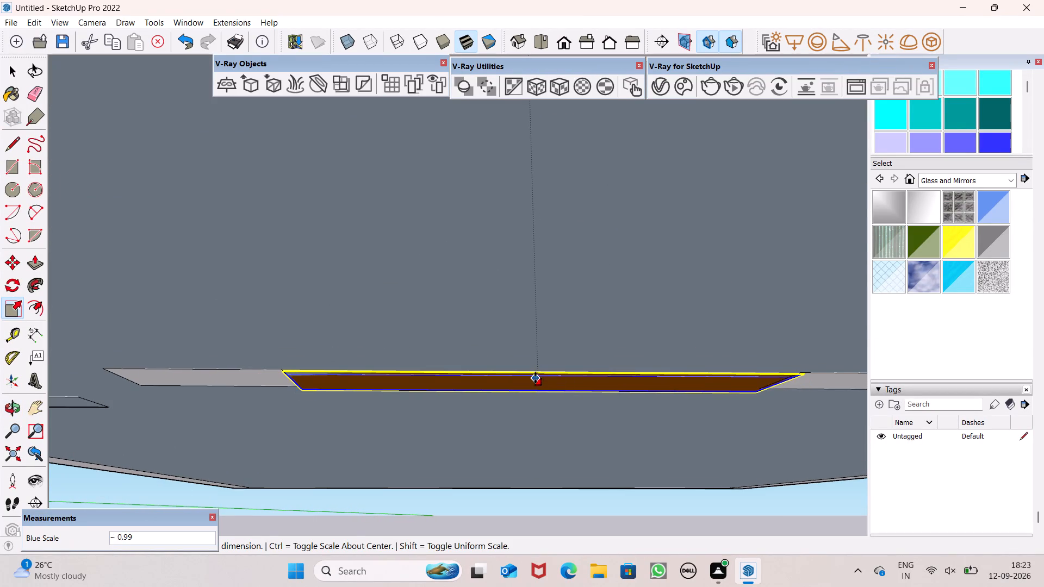
{"action": "left_click_drag", "start_coordinate": [536, 378], "coordinate": [535, 380]}
{"action": "scroll", "coordinate": [550, 383], "scroll_direction": "down", "scroll_amount": 4}
{"action": "middle_click_drag", "start_coordinate": [546, 402], "coordinate": [546, 342]}
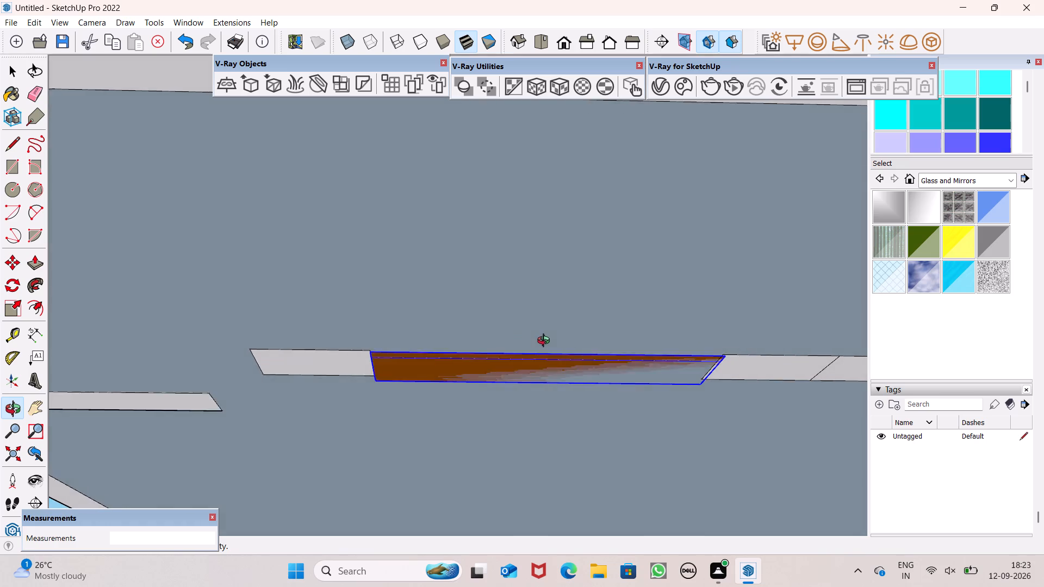
{"action": "middle_click_drag", "start_coordinate": [546, 342], "coordinate": [548, 342]}
{"action": "scroll", "coordinate": [551, 378], "scroll_direction": "up", "scroll_amount": 8}
{"action": "left_click_drag", "start_coordinate": [536, 359], "coordinate": [536, 343]}
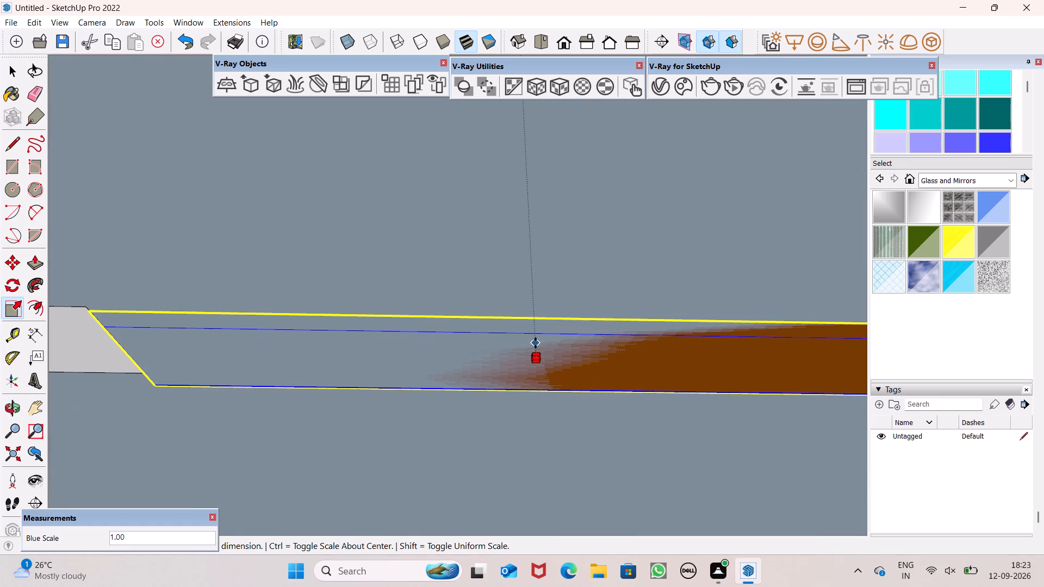
{"action": "left_click_drag", "start_coordinate": [536, 343], "coordinate": [538, 337]}
{"action": "scroll", "coordinate": [518, 339], "scroll_direction": "down", "scroll_amount": 18}
{"action": "scroll", "coordinate": [498, 289], "scroll_direction": "down", "scroll_amount": 6}
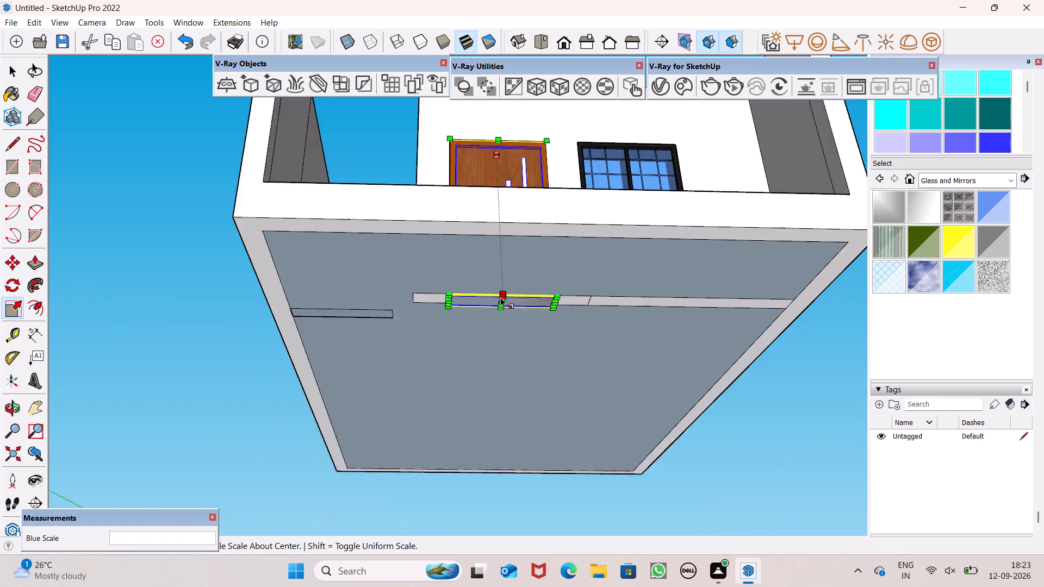
{"action": "scroll", "coordinate": [500, 297], "scroll_direction": "down", "scroll_amount": 2}
{"action": "key", "text": "space"}
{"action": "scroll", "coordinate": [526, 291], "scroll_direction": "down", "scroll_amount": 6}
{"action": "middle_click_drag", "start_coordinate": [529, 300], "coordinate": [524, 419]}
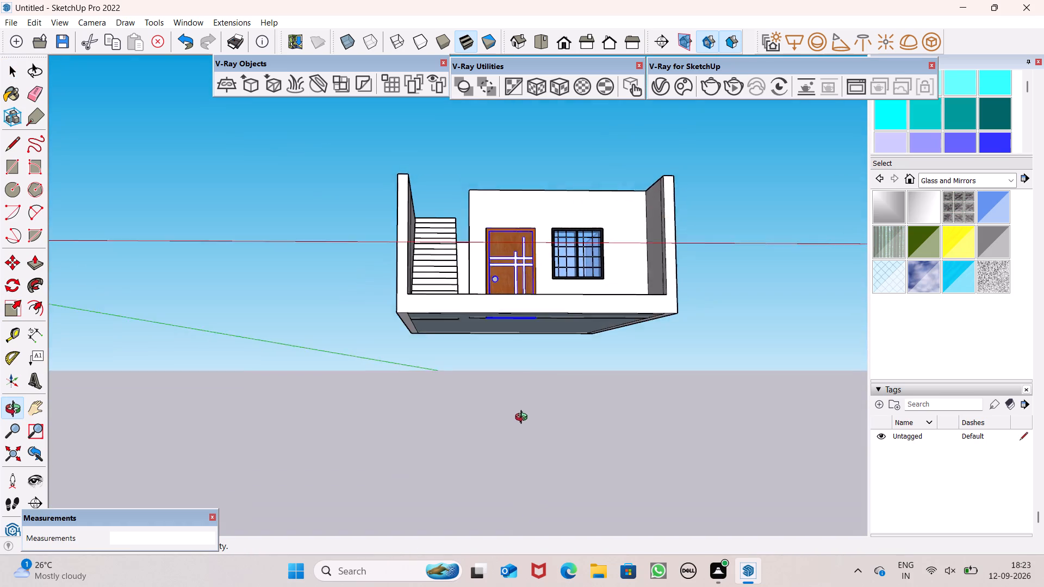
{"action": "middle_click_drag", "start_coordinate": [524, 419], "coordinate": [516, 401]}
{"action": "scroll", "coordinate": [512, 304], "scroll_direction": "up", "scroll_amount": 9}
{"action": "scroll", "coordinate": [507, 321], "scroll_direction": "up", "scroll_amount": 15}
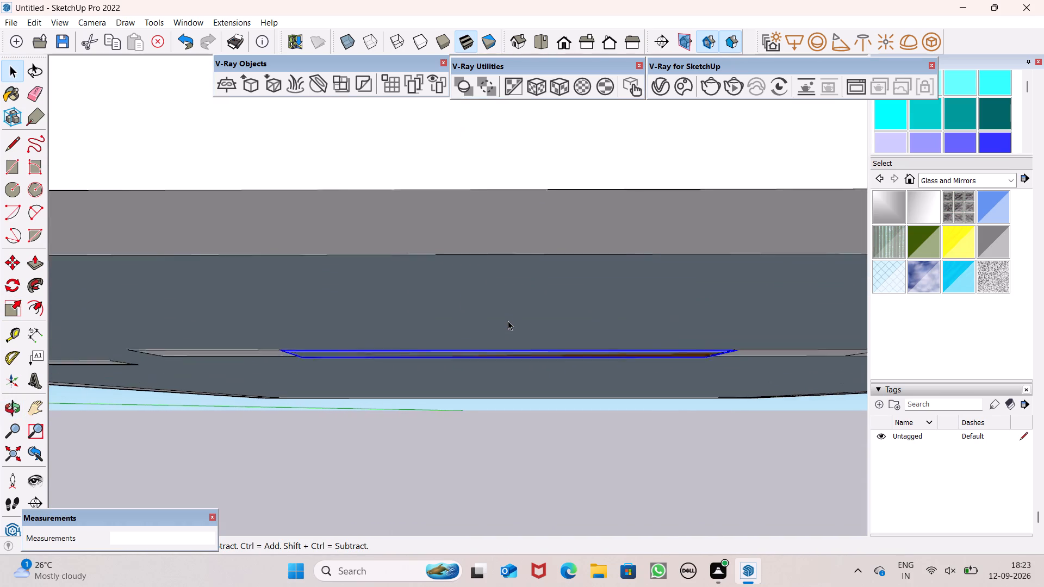
Scale the door group slightly upward from its bottom midpoint to refine its fit in the wall opening, and deselect it.
{"action": "scroll", "coordinate": [508, 321], "scroll_direction": "up", "scroll_amount": 5}
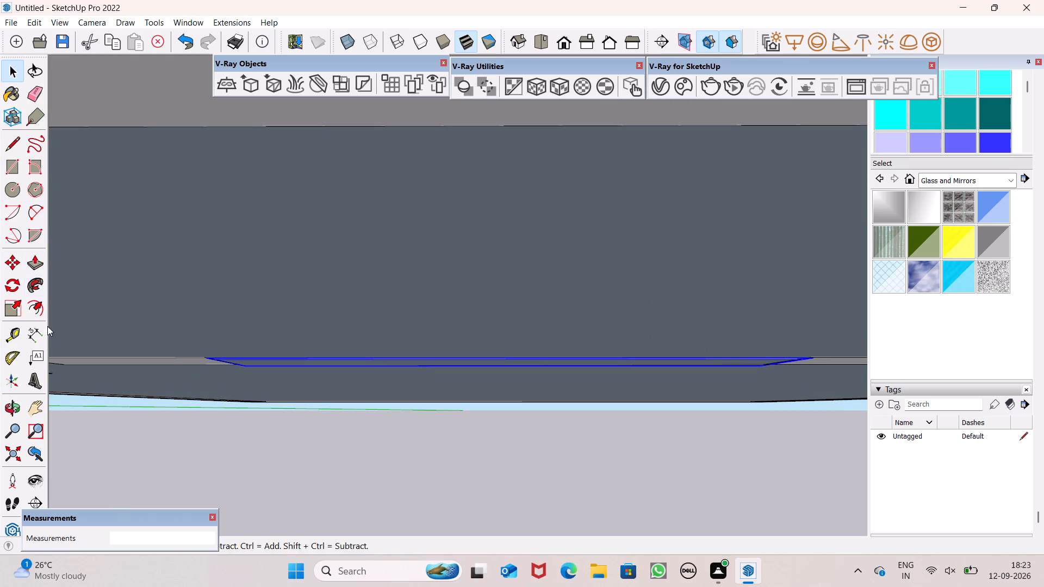
{"action": "left_click", "coordinate": [6, 302]}
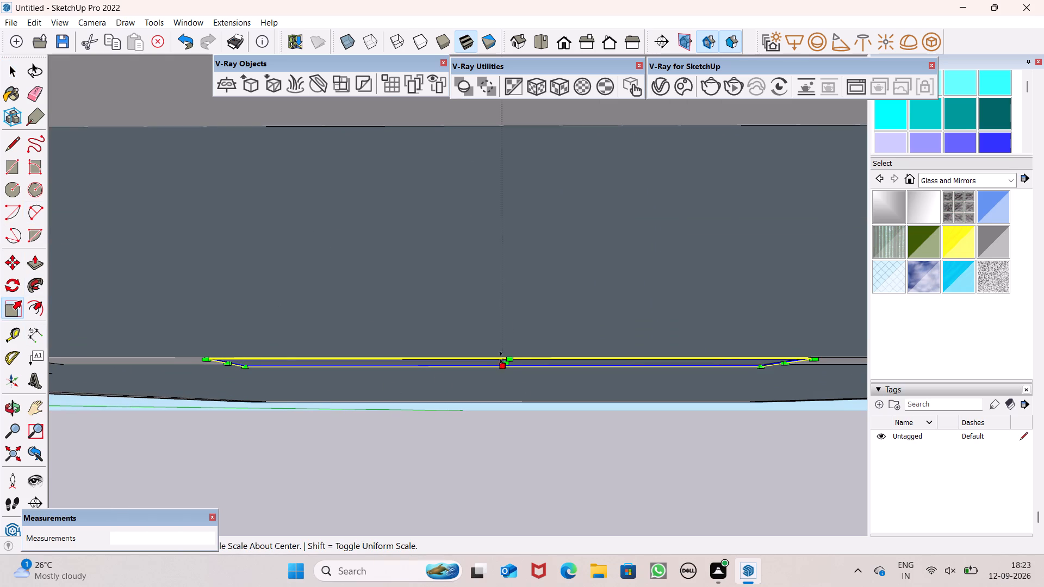
{"action": "scroll", "coordinate": [502, 352], "scroll_direction": "up", "scroll_amount": 8}
{"action": "left_click_drag", "start_coordinate": [508, 376], "coordinate": [508, 360]}
{"action": "scroll", "coordinate": [500, 334], "scroll_direction": "down", "scroll_amount": 19}
{"action": "key", "text": "space"}
{"action": "scroll", "coordinate": [509, 322], "scroll_direction": "down", "scroll_amount": 4}
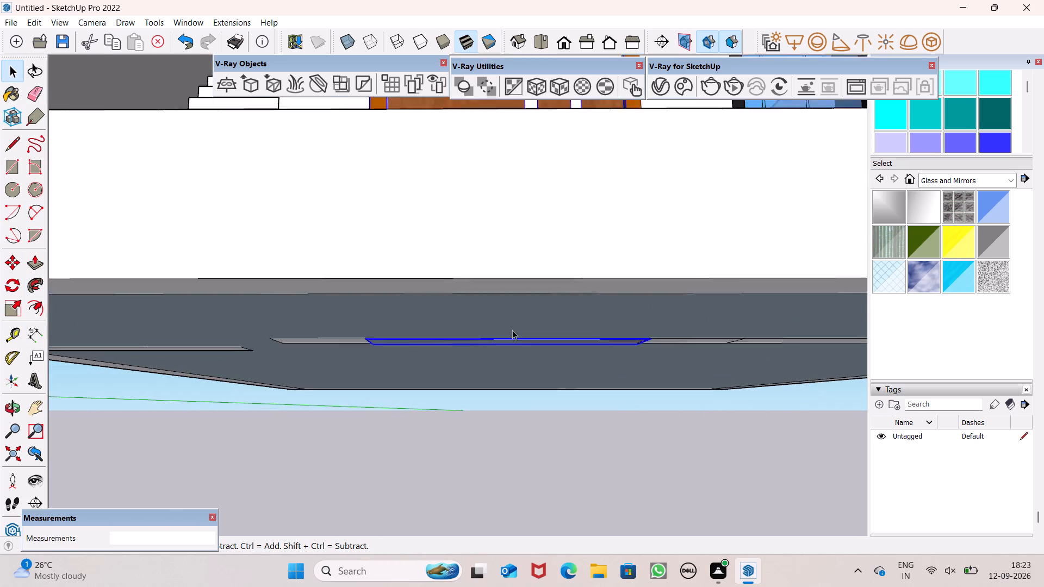
{"action": "scroll", "coordinate": [512, 330], "scroll_direction": "down", "scroll_amount": 13}
{"action": "middle_click_drag", "start_coordinate": [524, 338], "coordinate": [396, 473]}
{"action": "key", "text": "space"}
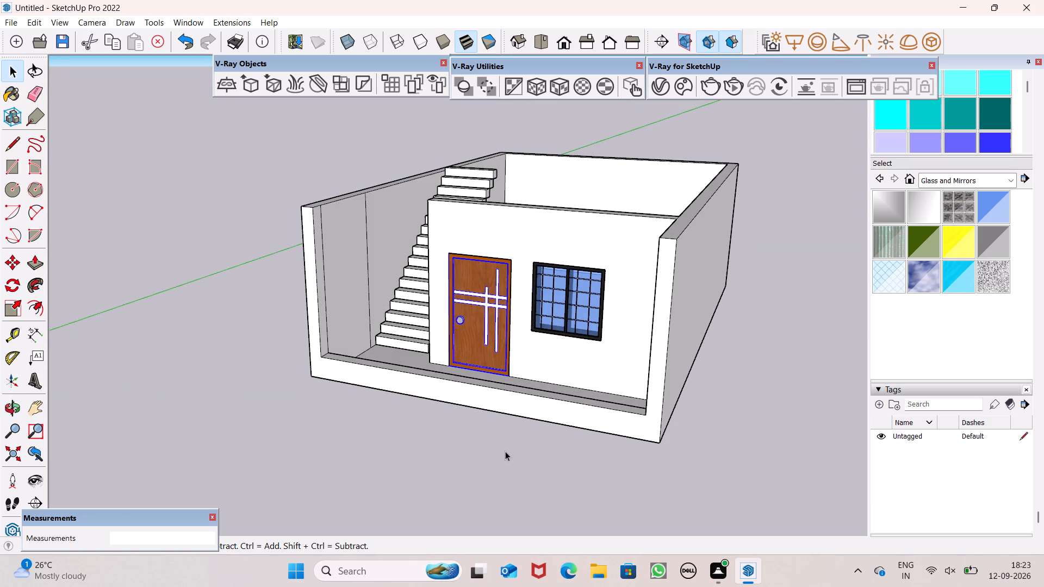
{"action": "left_click", "coordinate": [505, 451]}
Examine the whole room model from above, from the side and at the front, including the staircase, door and window.
{"action": "scroll", "coordinate": [504, 409], "scroll_direction": "down", "scroll_amount": 8}
{"action": "middle_click_drag", "start_coordinate": [511, 406], "coordinate": [644, 442]}
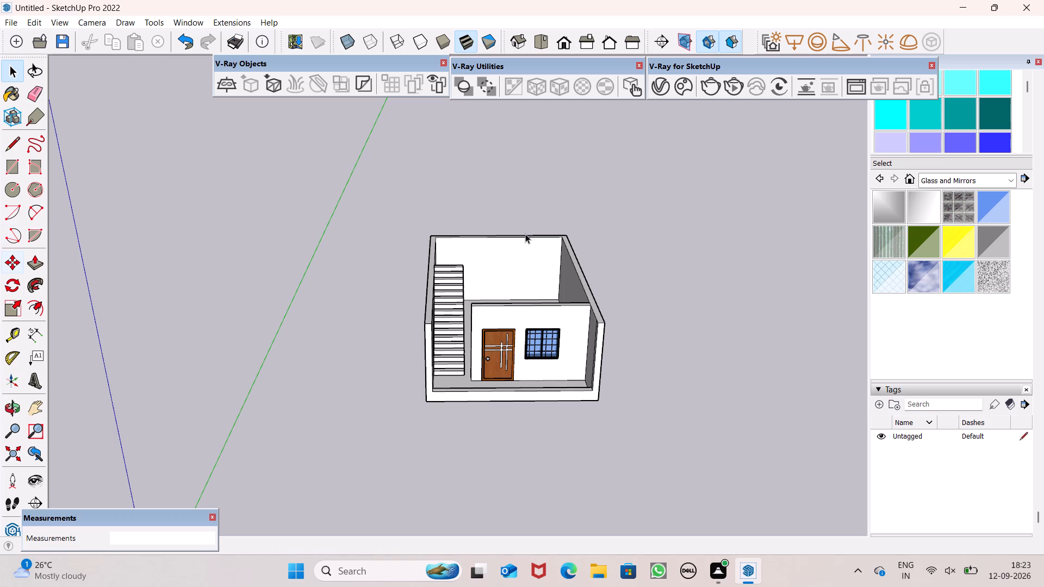
{"action": "scroll", "coordinate": [564, 356], "scroll_direction": "down", "scroll_amount": 2}
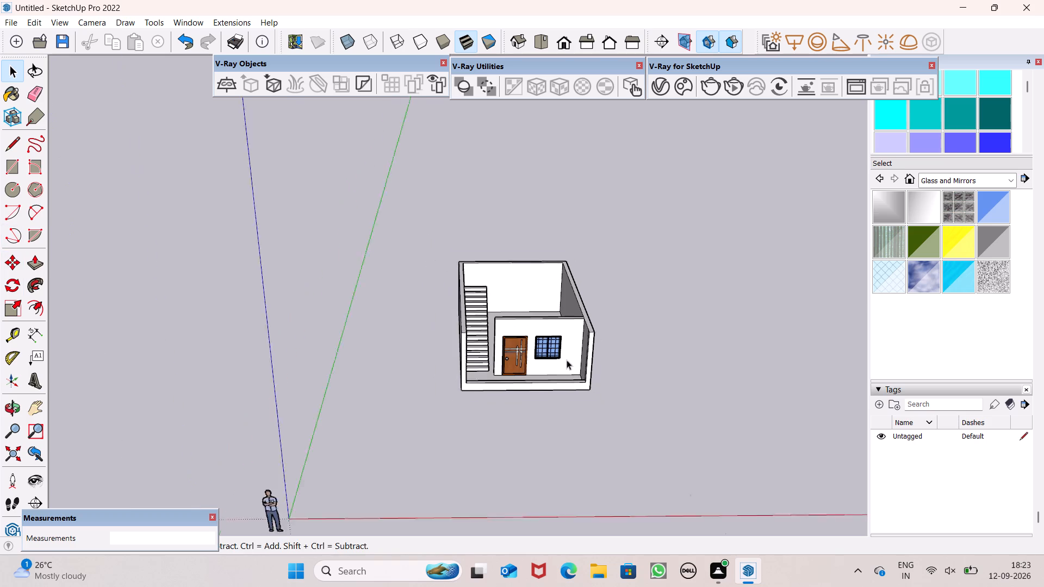
{"action": "scroll", "coordinate": [567, 360], "scroll_direction": "down", "scroll_amount": 2}
{"action": "middle_click_drag", "start_coordinate": [584, 380], "coordinate": [463, 508]}
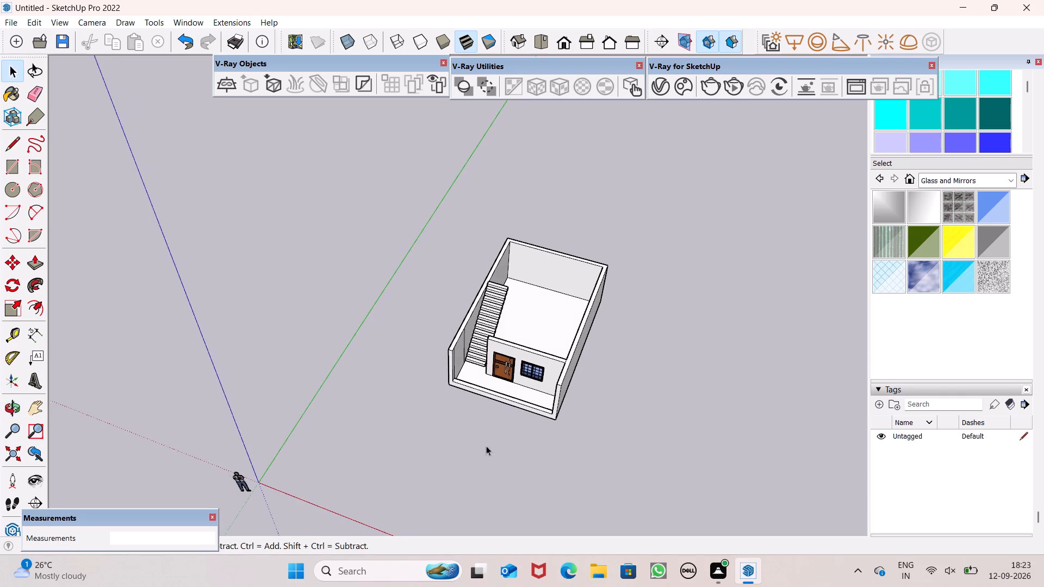
{"action": "scroll", "coordinate": [503, 356], "scroll_direction": "up", "scroll_amount": 1}
{"action": "scroll", "coordinate": [503, 341], "scroll_direction": "down", "scroll_amount": 1}
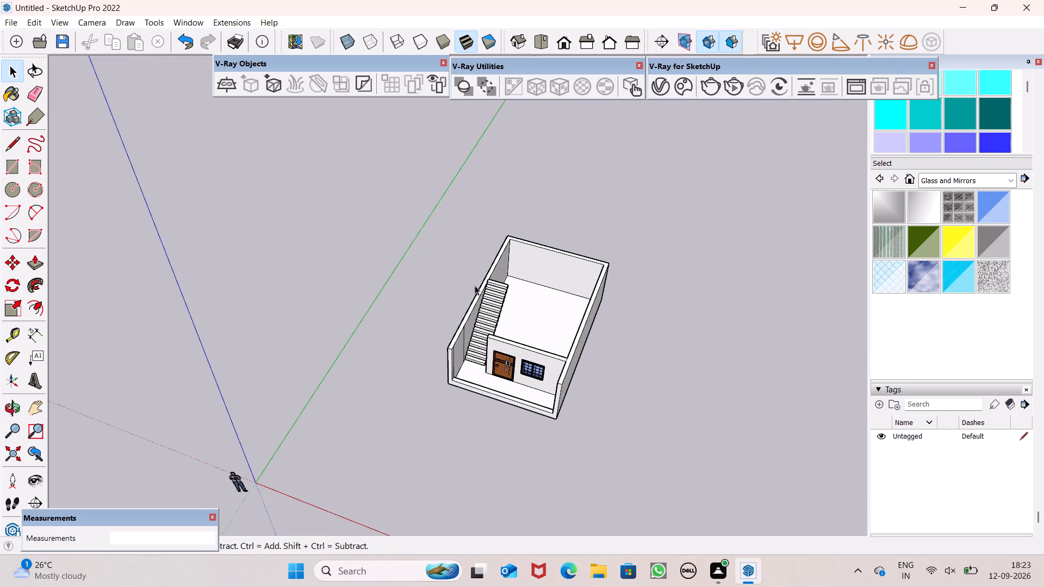
{"action": "scroll", "coordinate": [493, 359], "scroll_direction": "up", "scroll_amount": 3}
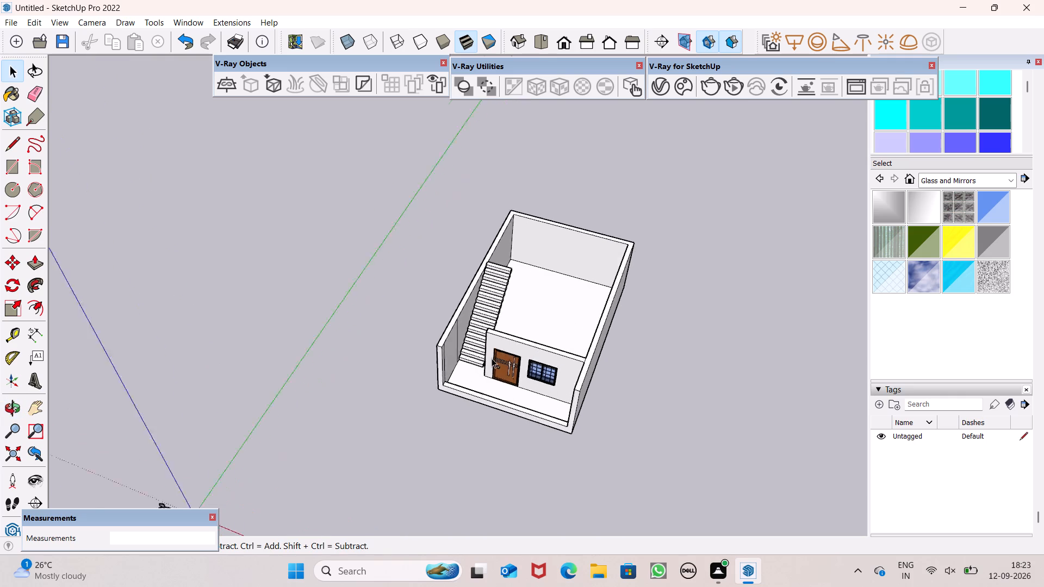
{"action": "scroll", "coordinate": [492, 358], "scroll_direction": "up", "scroll_amount": 3}
{"action": "scroll", "coordinate": [489, 349], "scroll_direction": "down", "scroll_amount": 8}
{"action": "middle_click_drag", "start_coordinate": [492, 388], "coordinate": [182, 396]}
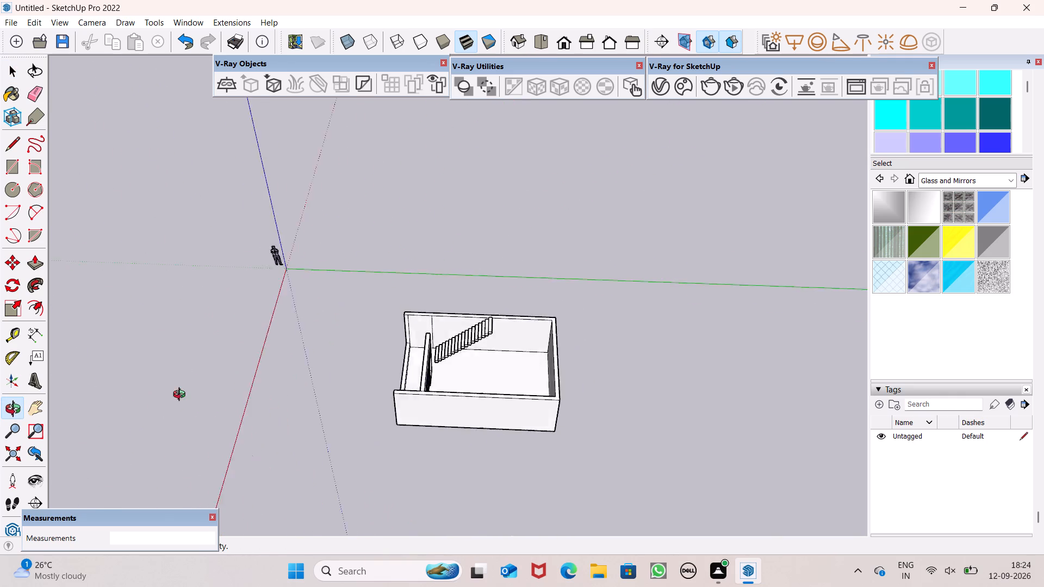
{"action": "middle_click_drag", "start_coordinate": [182, 396], "coordinate": [500, 381]}
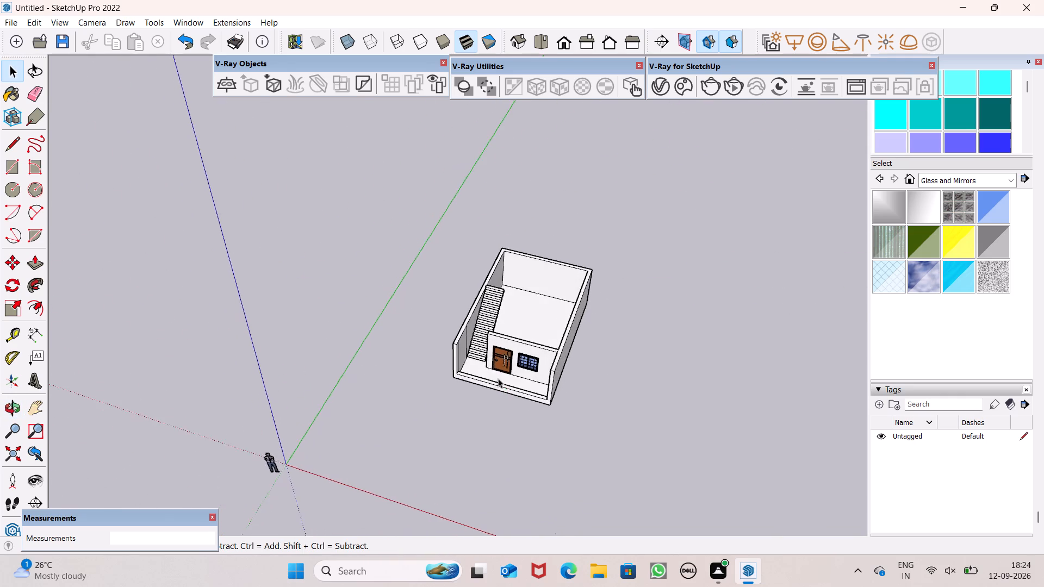
{"action": "scroll", "coordinate": [493, 370], "scroll_direction": "up", "scroll_amount": 14}
{"action": "scroll", "coordinate": [474, 326], "scroll_direction": "down", "scroll_amount": 2}
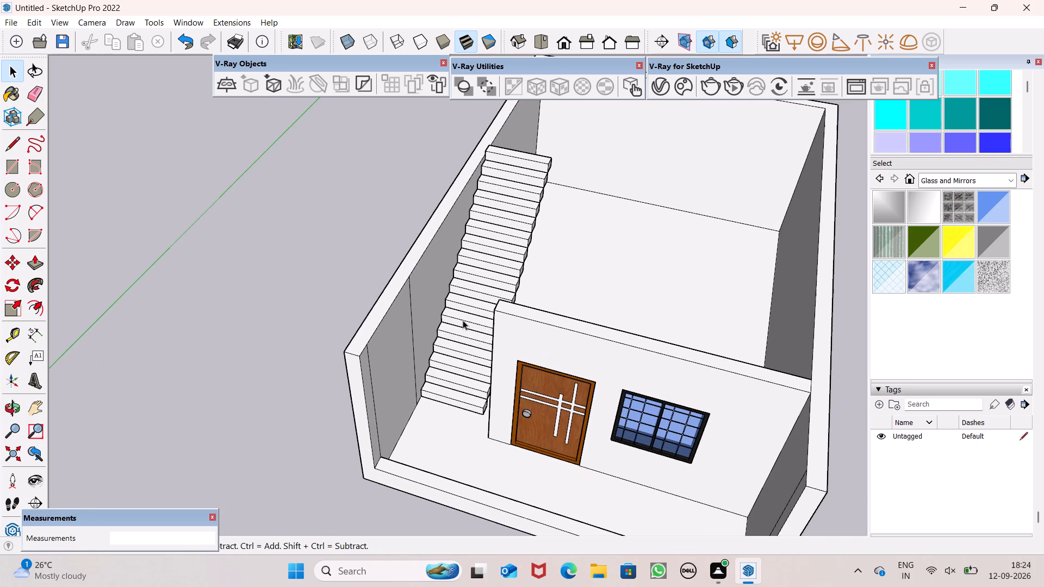
{"action": "scroll", "coordinate": [406, 313], "scroll_direction": "up", "scroll_amount": 2}
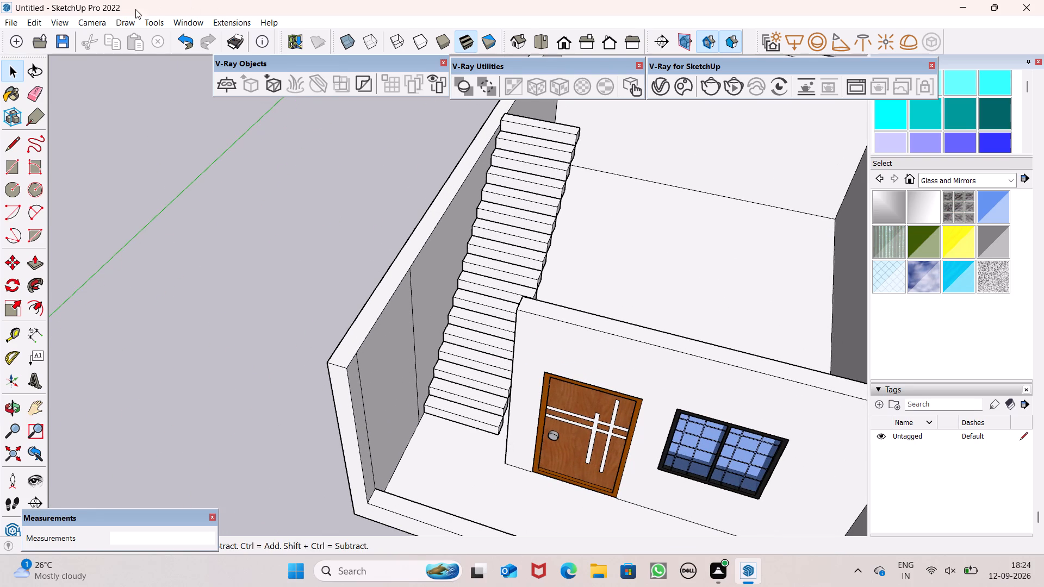
{"action": "scroll", "coordinate": [117, 174], "scroll_direction": "down", "scroll_amount": 5}
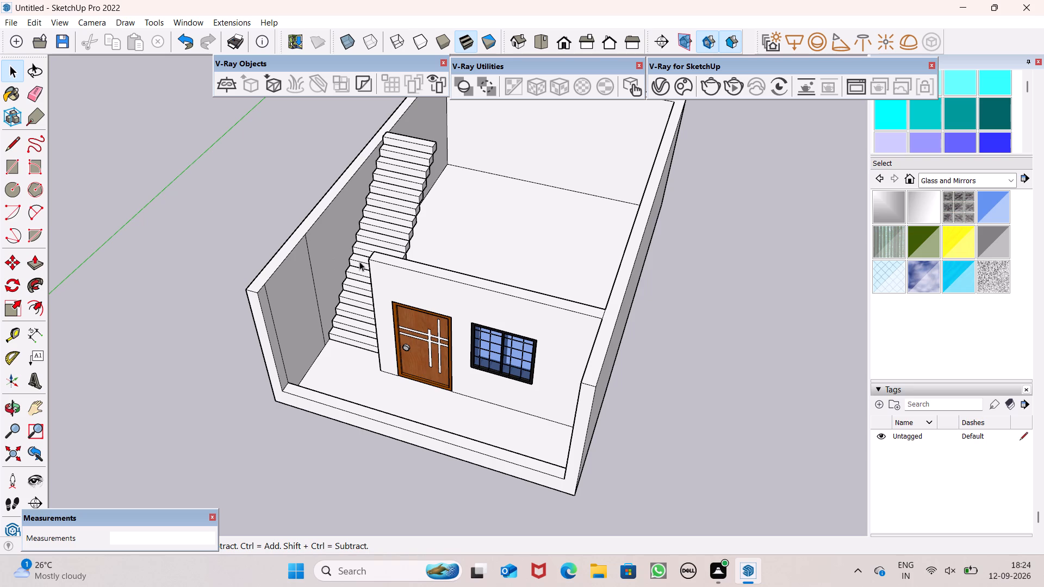
{"action": "scroll", "coordinate": [431, 292], "scroll_direction": "down", "scroll_amount": 3}
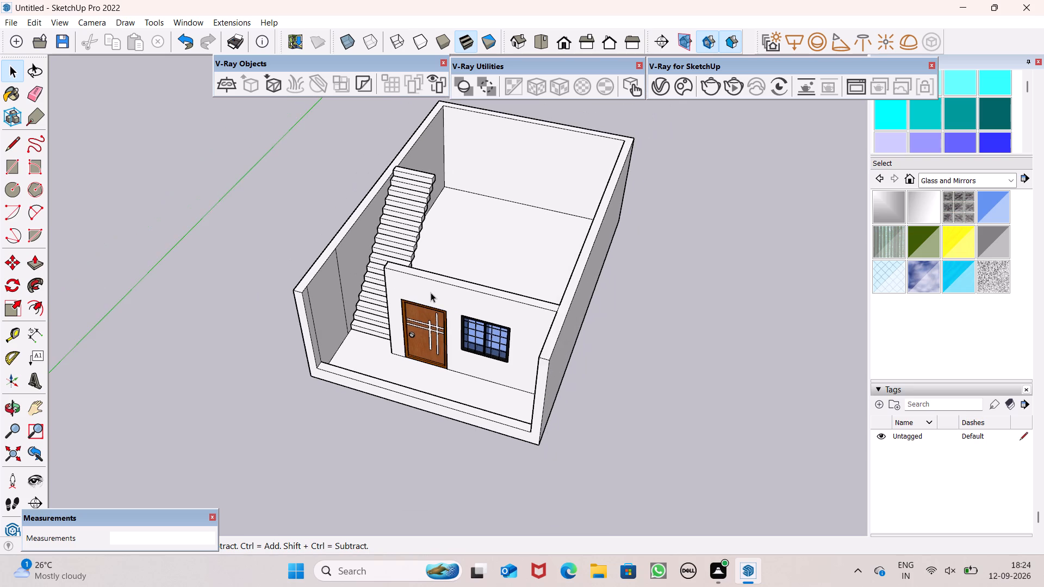
{"action": "scroll", "coordinate": [431, 292], "scroll_direction": "down", "scroll_amount": 2}
{"action": "scroll", "coordinate": [441, 349], "scroll_direction": "up", "scroll_amount": 7}
{"action": "scroll", "coordinate": [438, 316], "scroll_direction": "down", "scroll_amount": 1}
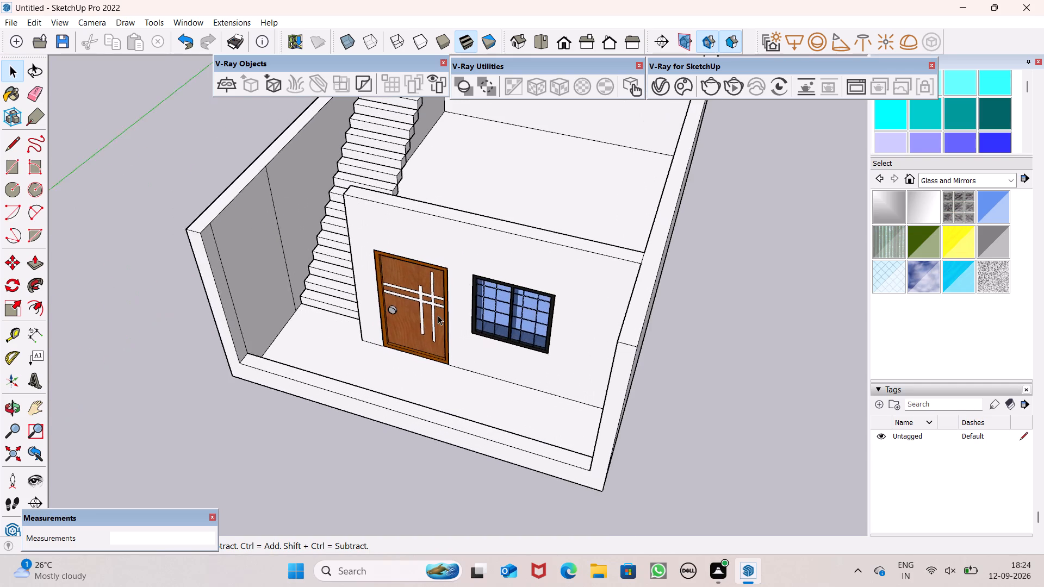
{"action": "scroll", "coordinate": [438, 315], "scroll_direction": "down", "scroll_amount": 2}
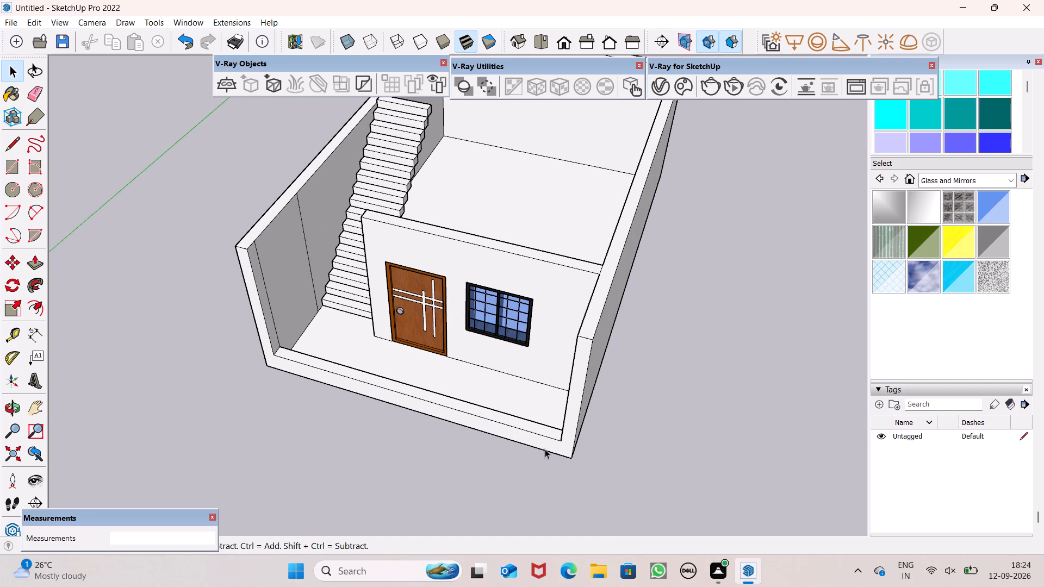
Draw a 9" line across the top face of the low front wall, near the foot of the staircase.
{"action": "middle_click_drag", "start_coordinate": [545, 449], "coordinate": [631, 422]}
{"action": "scroll", "coordinate": [547, 410], "scroll_direction": "up", "scroll_amount": 3}
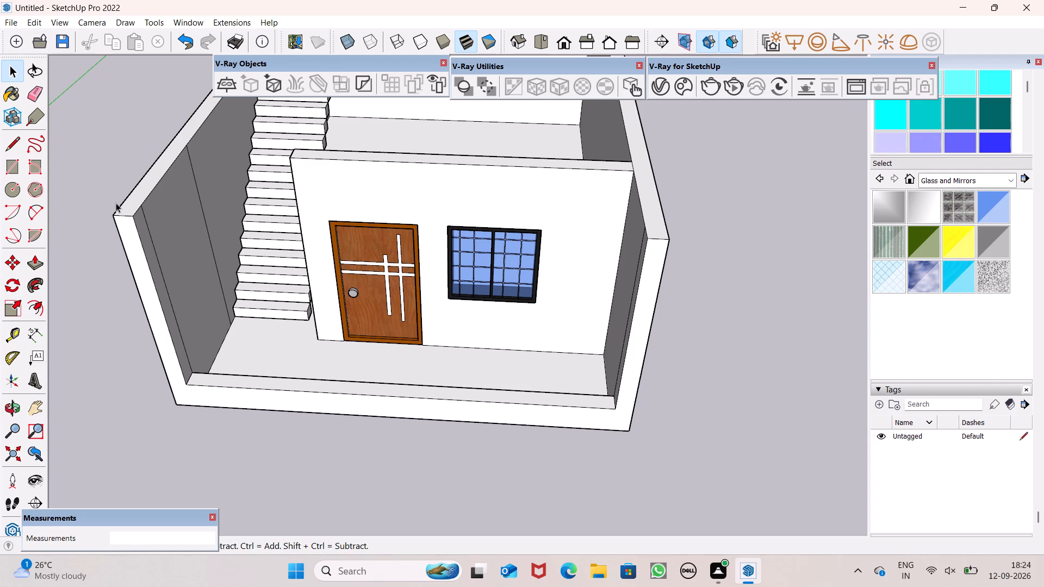
{"action": "left_click", "coordinate": [8, 145]}
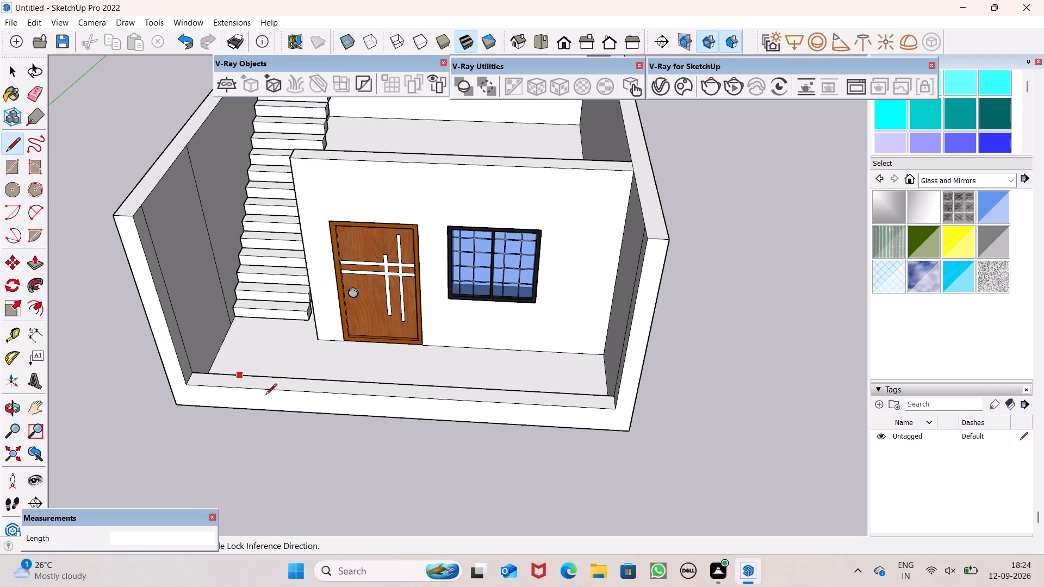
{"action": "scroll", "coordinate": [294, 388], "scroll_direction": "down", "scroll_amount": 1}
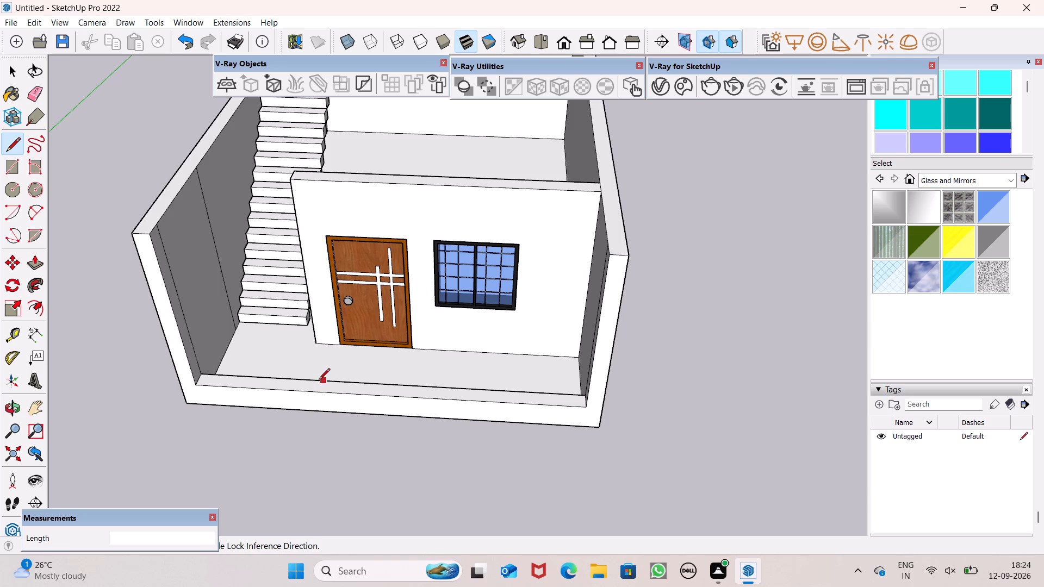
{"action": "scroll", "coordinate": [296, 385], "scroll_direction": "up", "scroll_amount": 12}
{"action": "scroll", "coordinate": [367, 383], "scroll_direction": "down", "scroll_amount": 6}
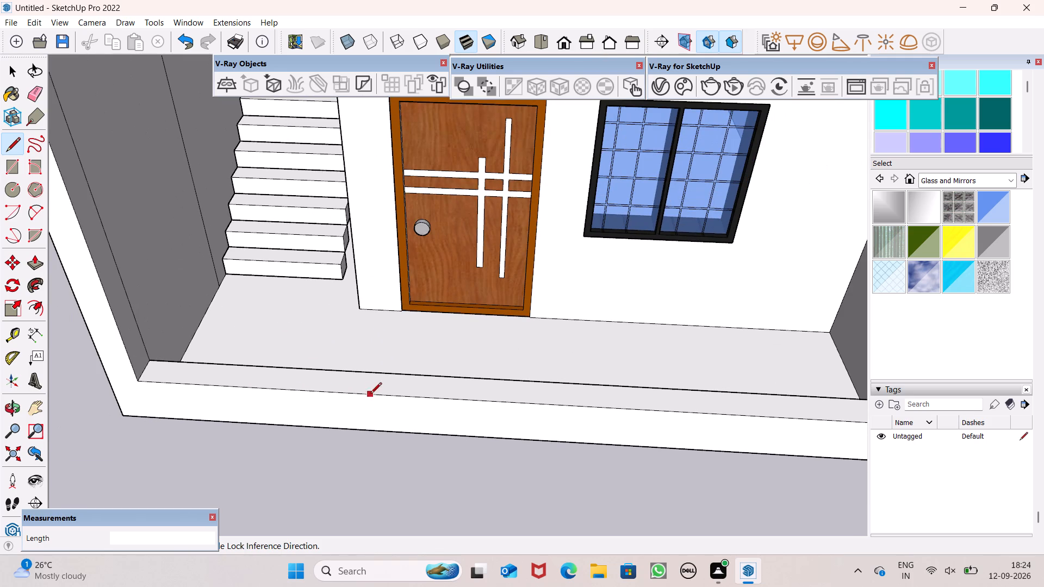
{"action": "scroll", "coordinate": [359, 393], "scroll_direction": "up", "scroll_amount": 1}
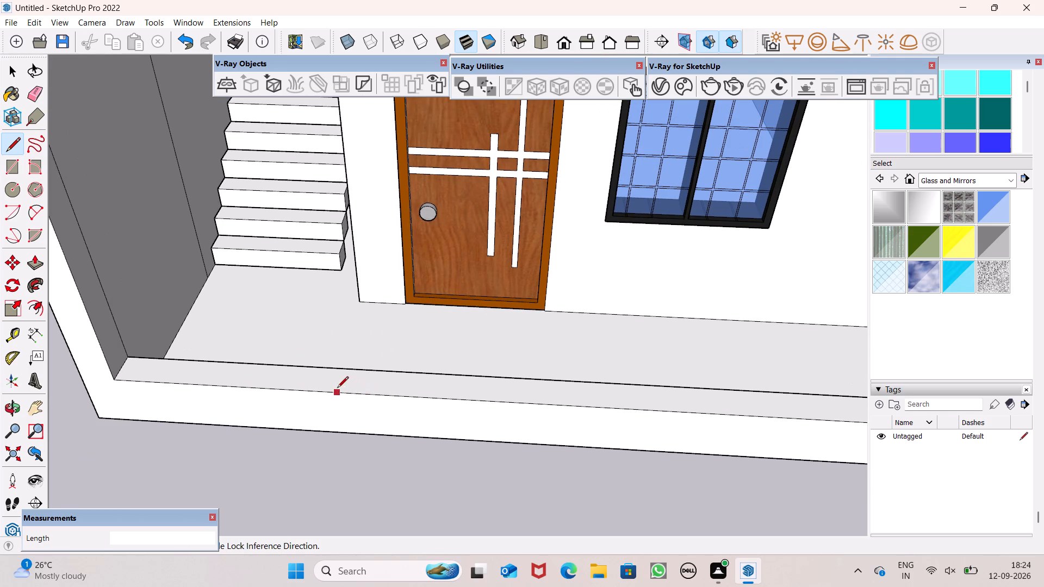
{"action": "left_click", "coordinate": [331, 390]}
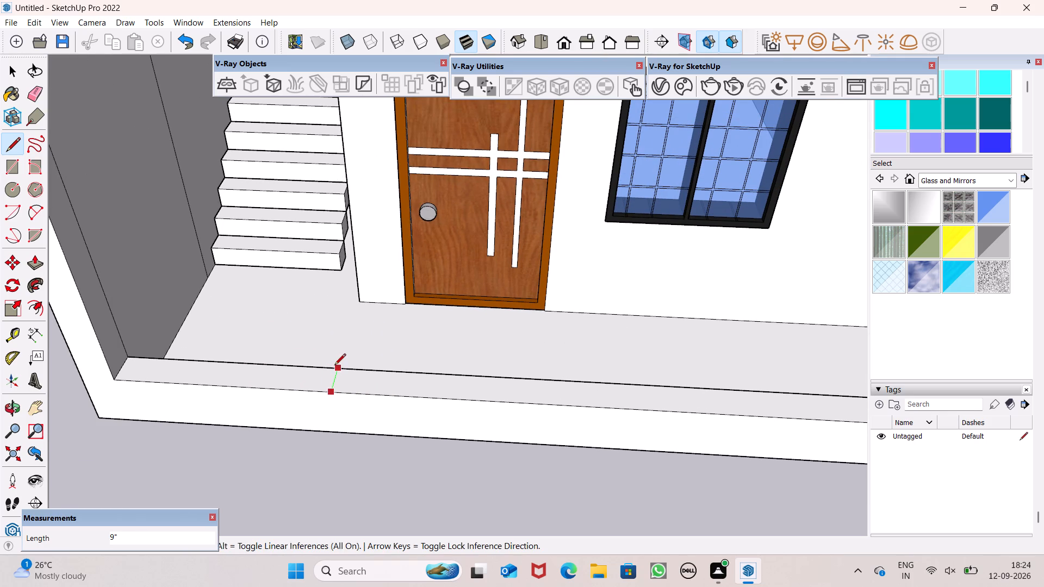
{"action": "left_click", "coordinate": [334, 365]}
Draw a second line across the low front wall's top face, a short distance from the first toward the window side.
{"action": "scroll", "coordinate": [484, 324], "scroll_direction": "down", "scroll_amount": 1}
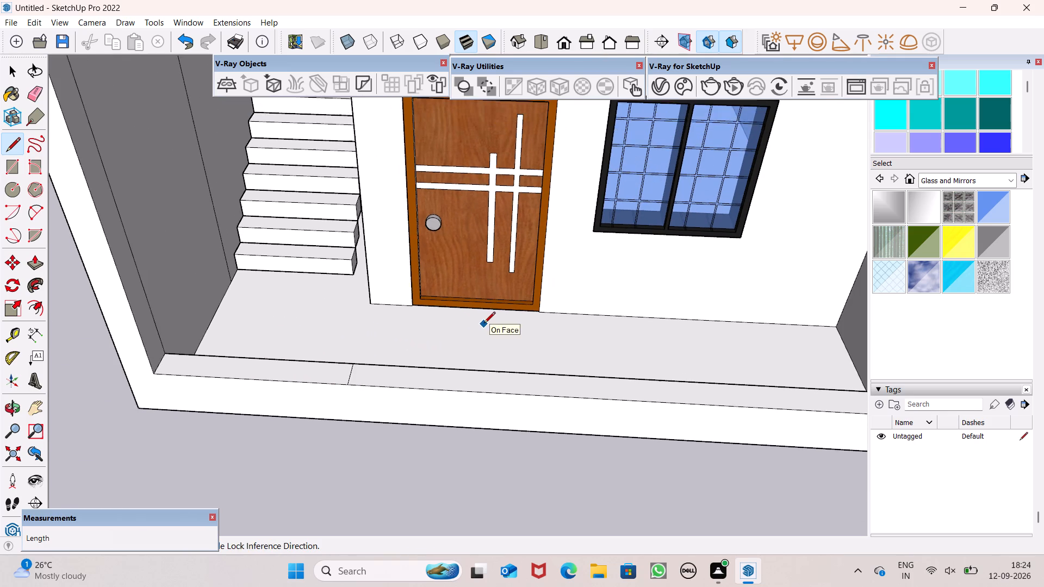
{"action": "scroll", "coordinate": [484, 324], "scroll_direction": "down", "scroll_amount": 1}
{"action": "scroll", "coordinate": [432, 373], "scroll_direction": "up", "scroll_amount": 2}
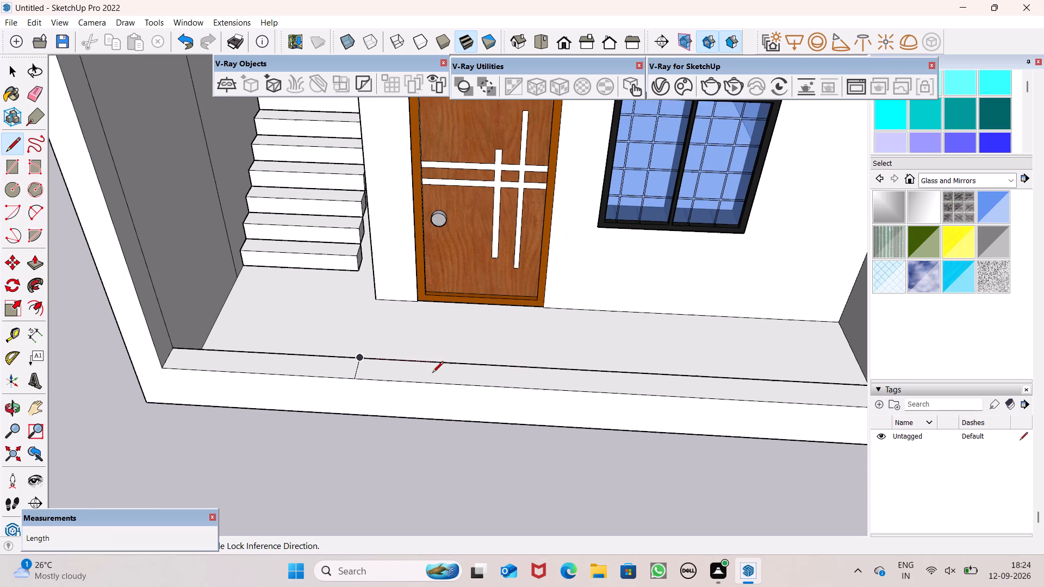
{"action": "scroll", "coordinate": [407, 403], "scroll_direction": "up", "scroll_amount": 7}
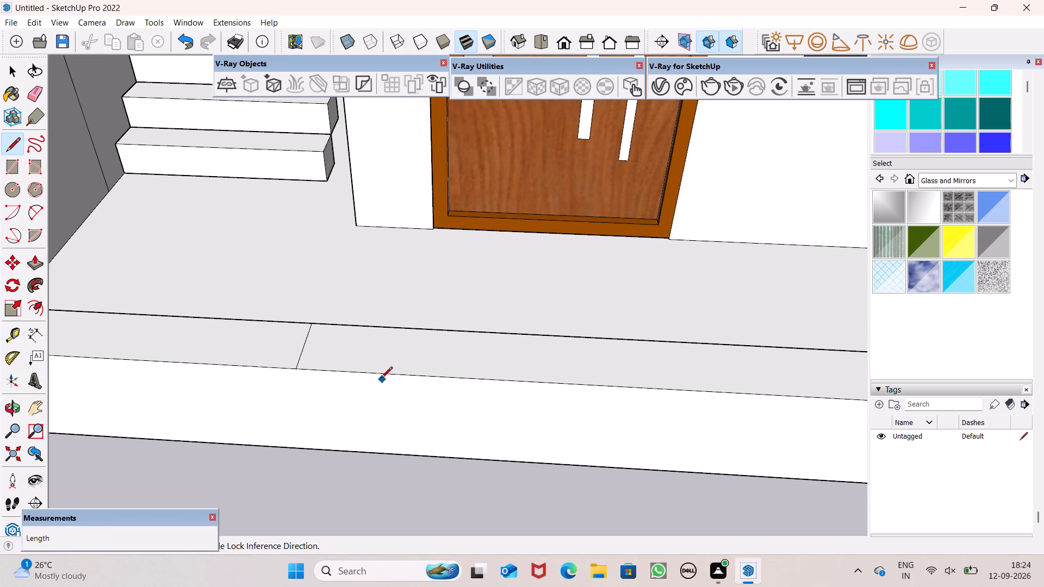
{"action": "left_click", "coordinate": [400, 373]}
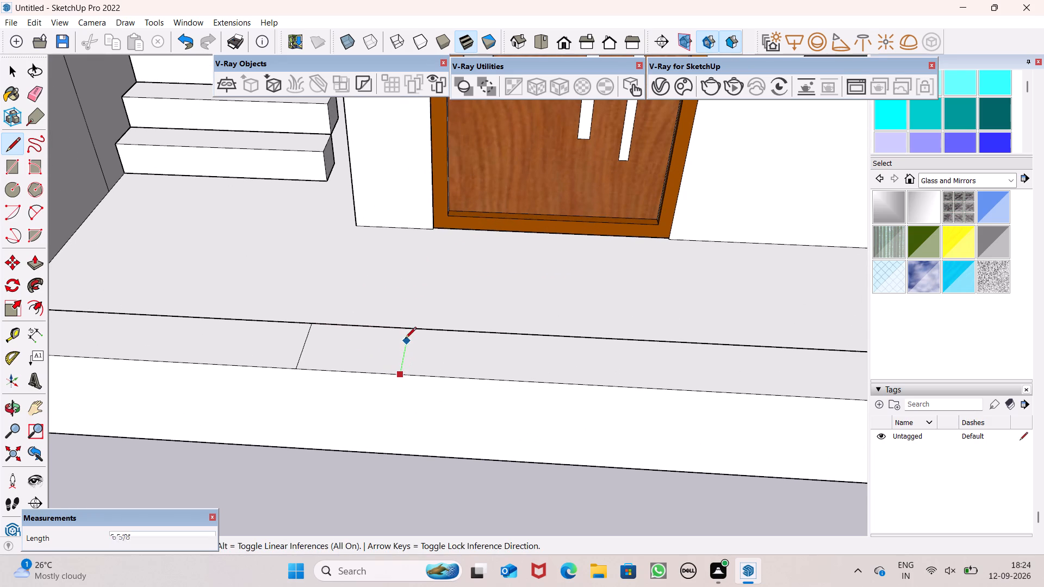
{"action": "left_click", "coordinate": [408, 325]}
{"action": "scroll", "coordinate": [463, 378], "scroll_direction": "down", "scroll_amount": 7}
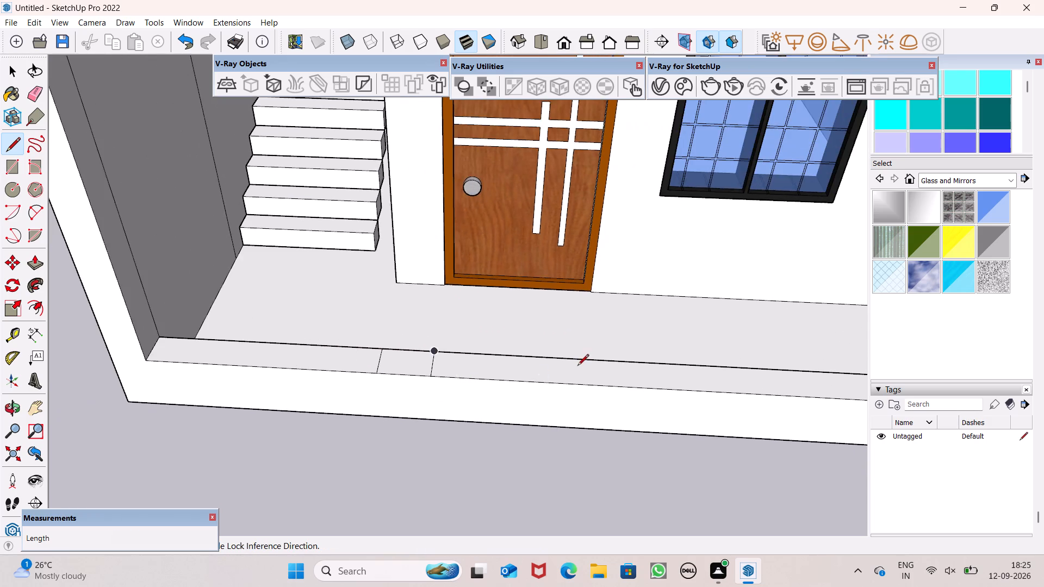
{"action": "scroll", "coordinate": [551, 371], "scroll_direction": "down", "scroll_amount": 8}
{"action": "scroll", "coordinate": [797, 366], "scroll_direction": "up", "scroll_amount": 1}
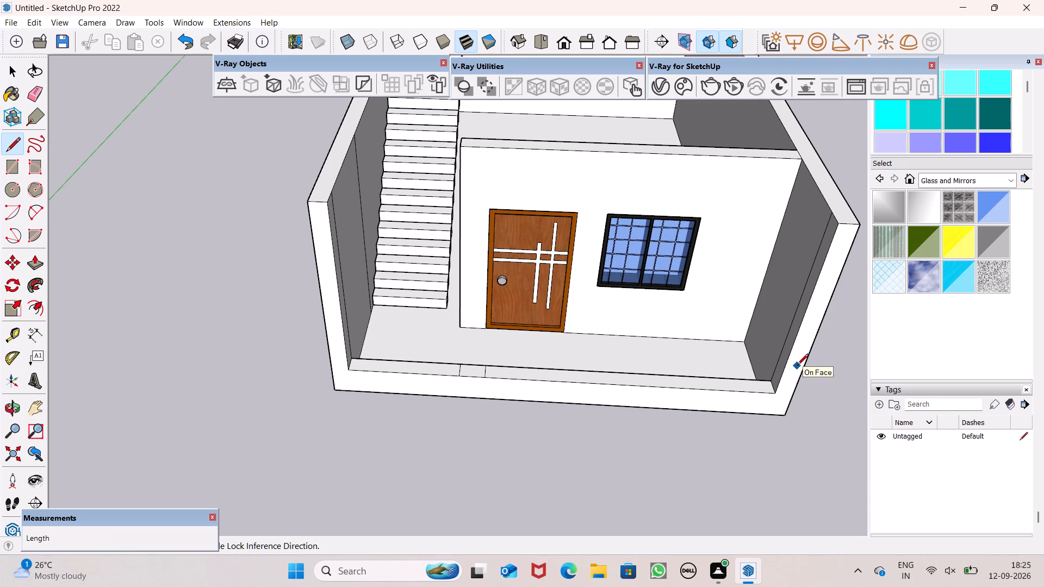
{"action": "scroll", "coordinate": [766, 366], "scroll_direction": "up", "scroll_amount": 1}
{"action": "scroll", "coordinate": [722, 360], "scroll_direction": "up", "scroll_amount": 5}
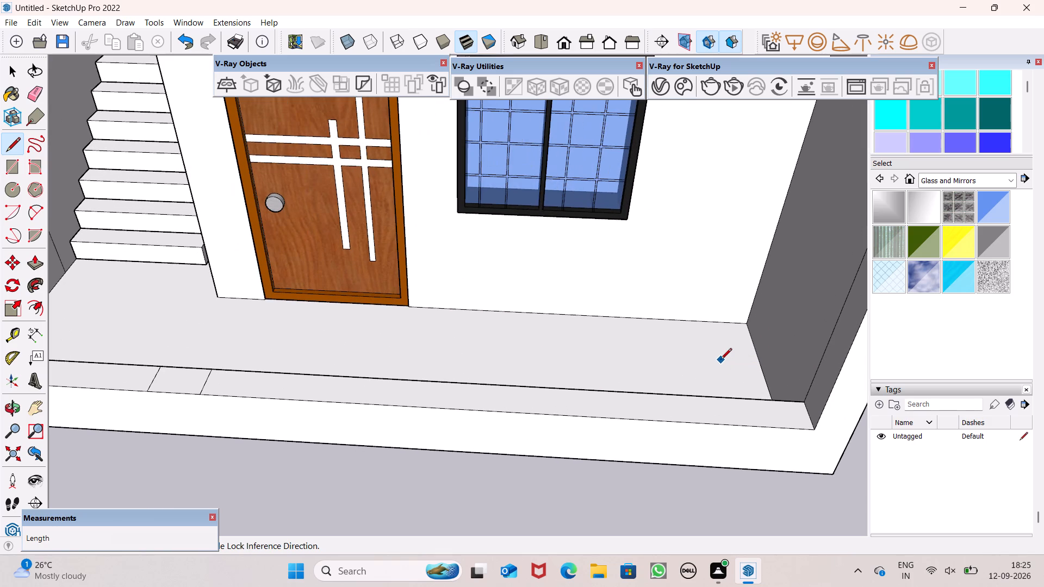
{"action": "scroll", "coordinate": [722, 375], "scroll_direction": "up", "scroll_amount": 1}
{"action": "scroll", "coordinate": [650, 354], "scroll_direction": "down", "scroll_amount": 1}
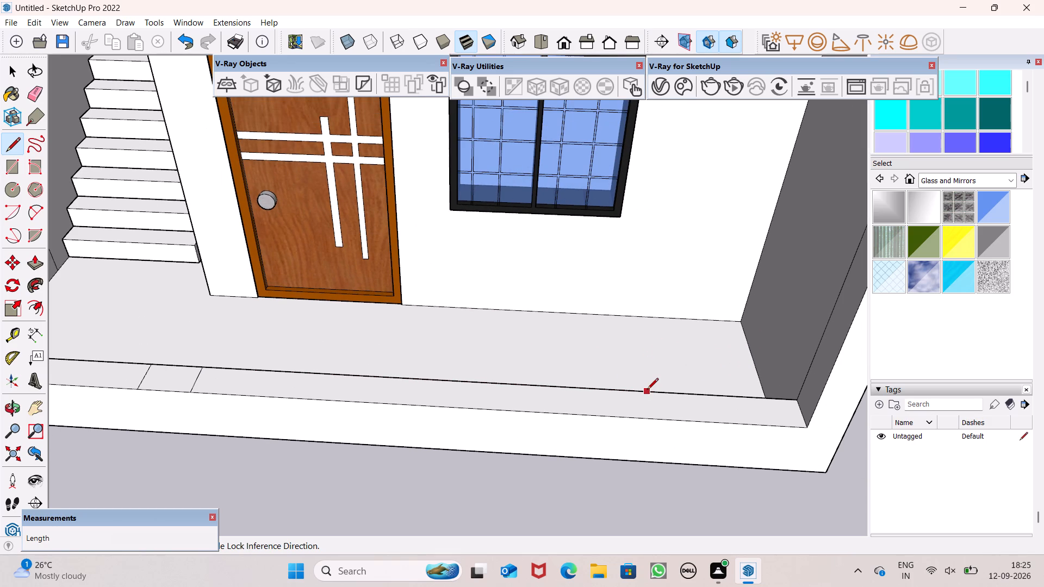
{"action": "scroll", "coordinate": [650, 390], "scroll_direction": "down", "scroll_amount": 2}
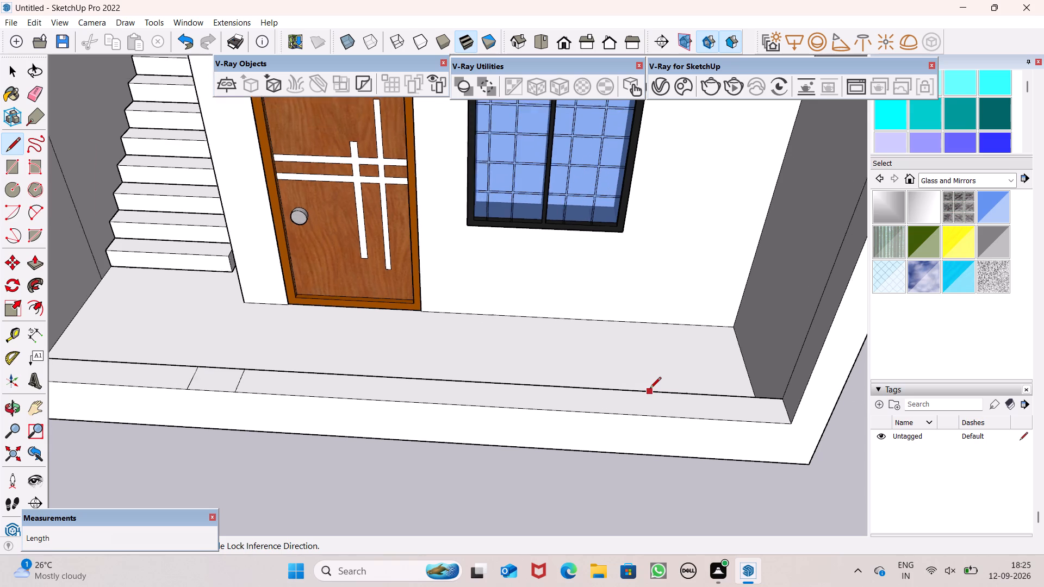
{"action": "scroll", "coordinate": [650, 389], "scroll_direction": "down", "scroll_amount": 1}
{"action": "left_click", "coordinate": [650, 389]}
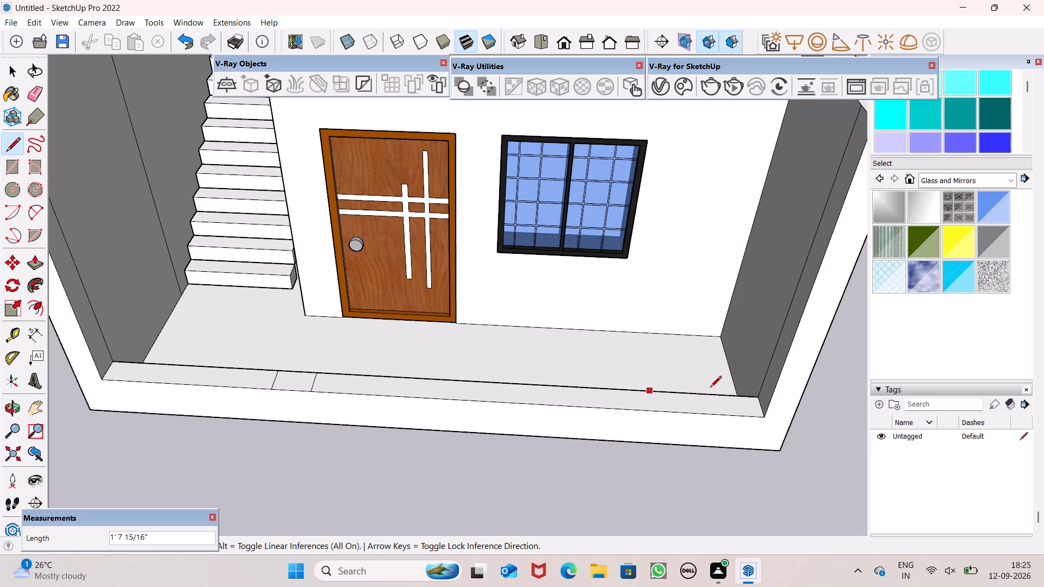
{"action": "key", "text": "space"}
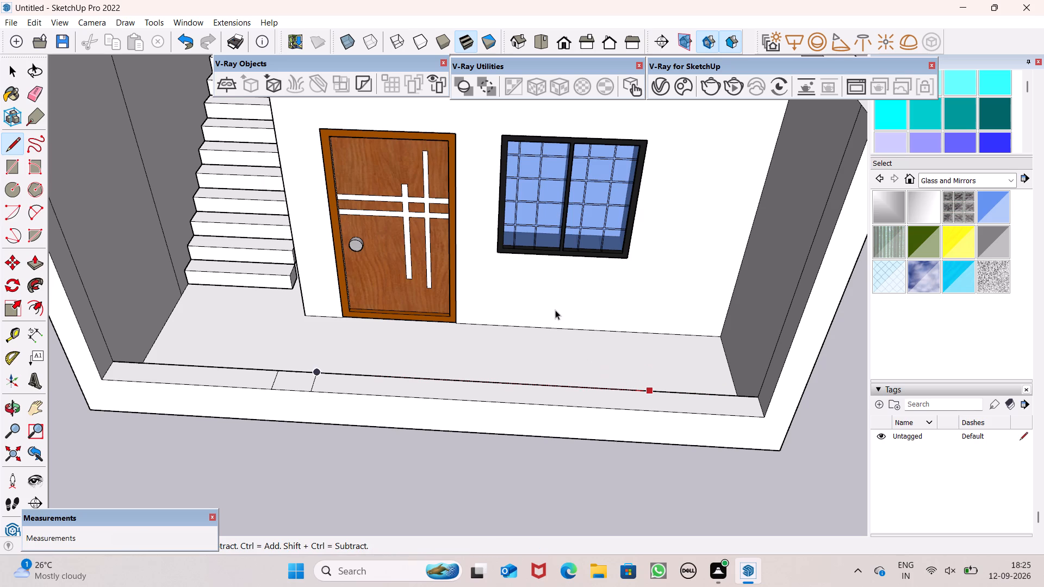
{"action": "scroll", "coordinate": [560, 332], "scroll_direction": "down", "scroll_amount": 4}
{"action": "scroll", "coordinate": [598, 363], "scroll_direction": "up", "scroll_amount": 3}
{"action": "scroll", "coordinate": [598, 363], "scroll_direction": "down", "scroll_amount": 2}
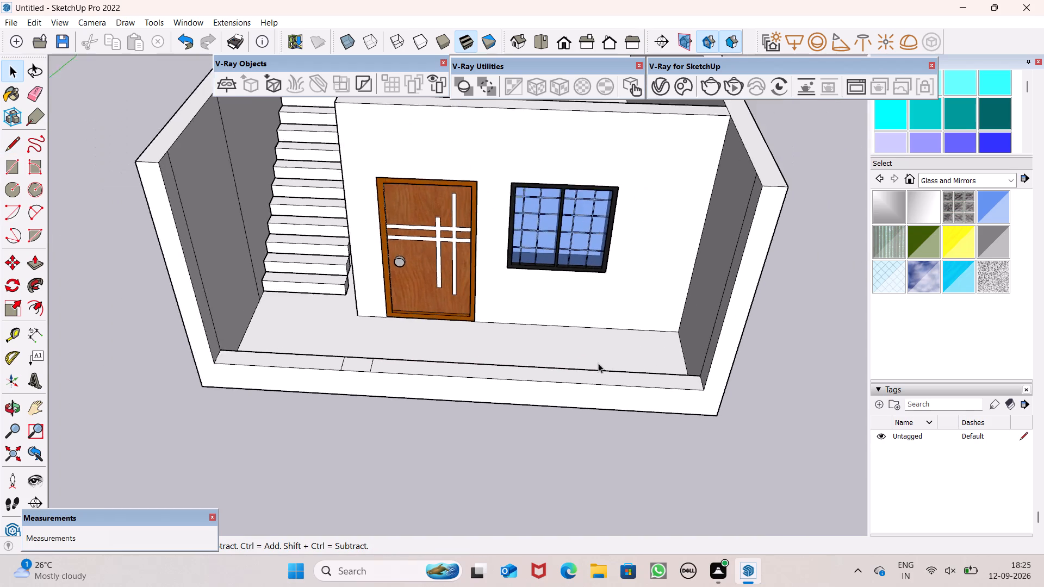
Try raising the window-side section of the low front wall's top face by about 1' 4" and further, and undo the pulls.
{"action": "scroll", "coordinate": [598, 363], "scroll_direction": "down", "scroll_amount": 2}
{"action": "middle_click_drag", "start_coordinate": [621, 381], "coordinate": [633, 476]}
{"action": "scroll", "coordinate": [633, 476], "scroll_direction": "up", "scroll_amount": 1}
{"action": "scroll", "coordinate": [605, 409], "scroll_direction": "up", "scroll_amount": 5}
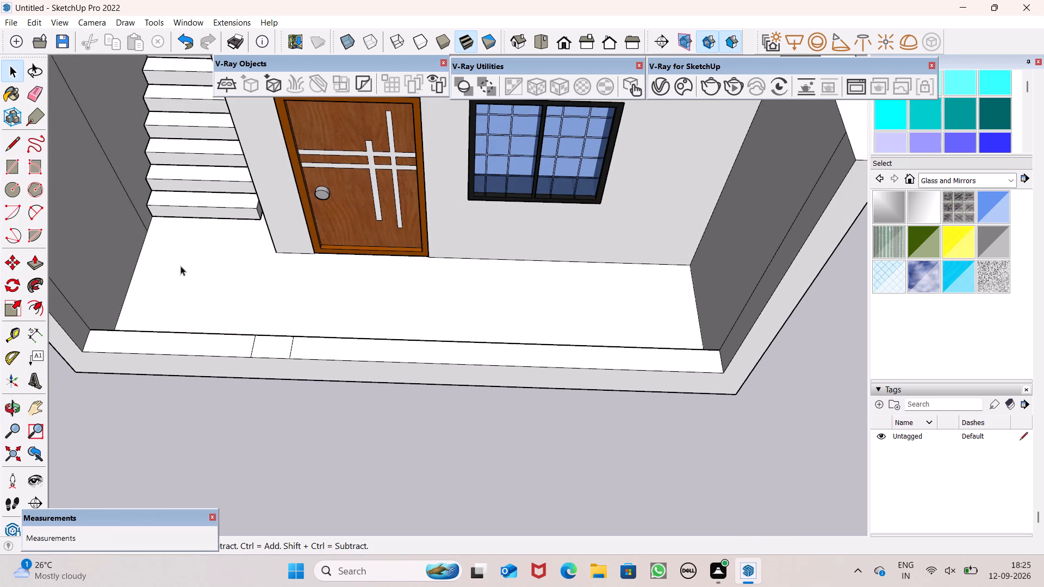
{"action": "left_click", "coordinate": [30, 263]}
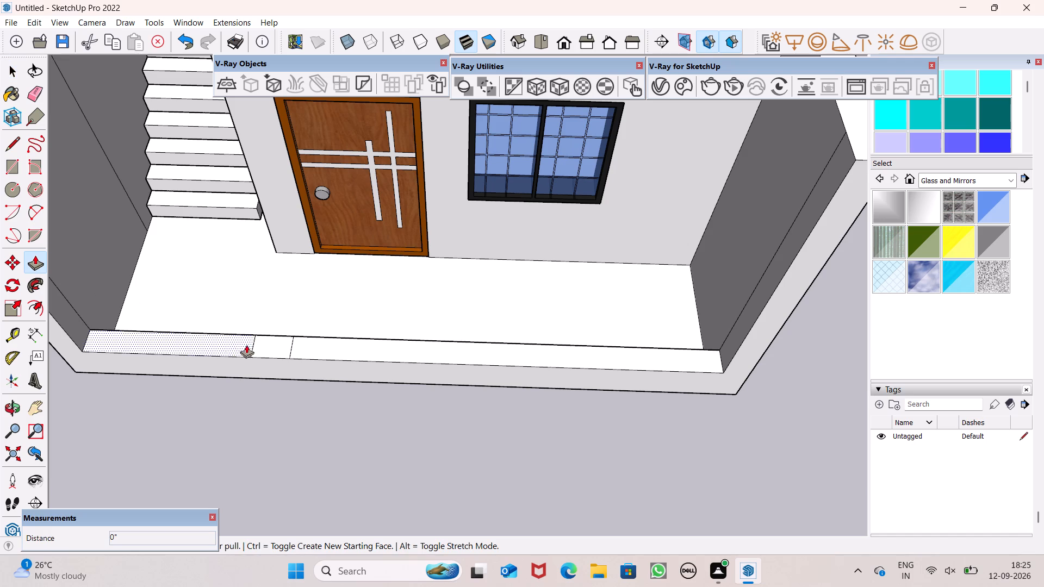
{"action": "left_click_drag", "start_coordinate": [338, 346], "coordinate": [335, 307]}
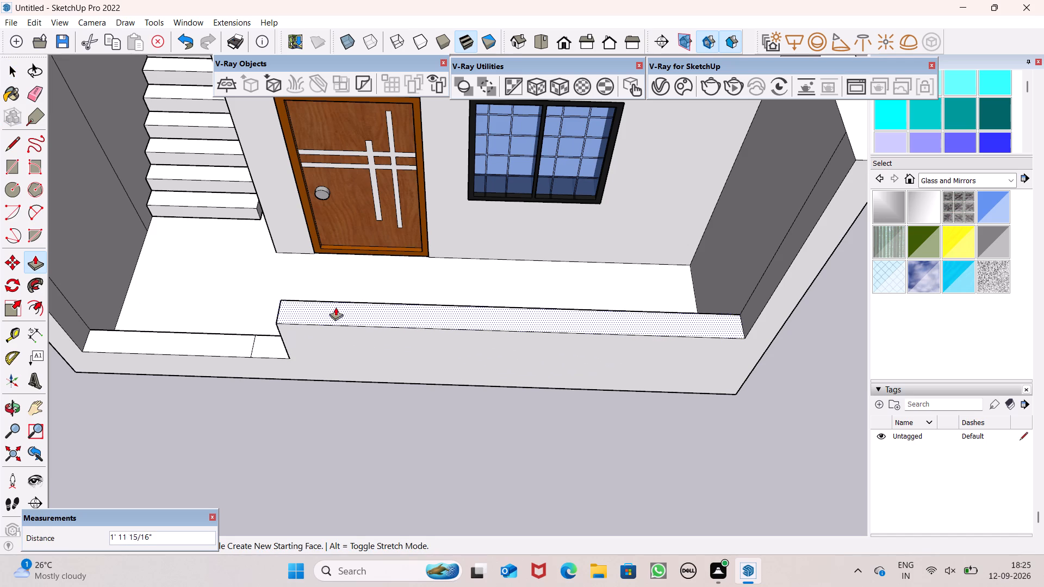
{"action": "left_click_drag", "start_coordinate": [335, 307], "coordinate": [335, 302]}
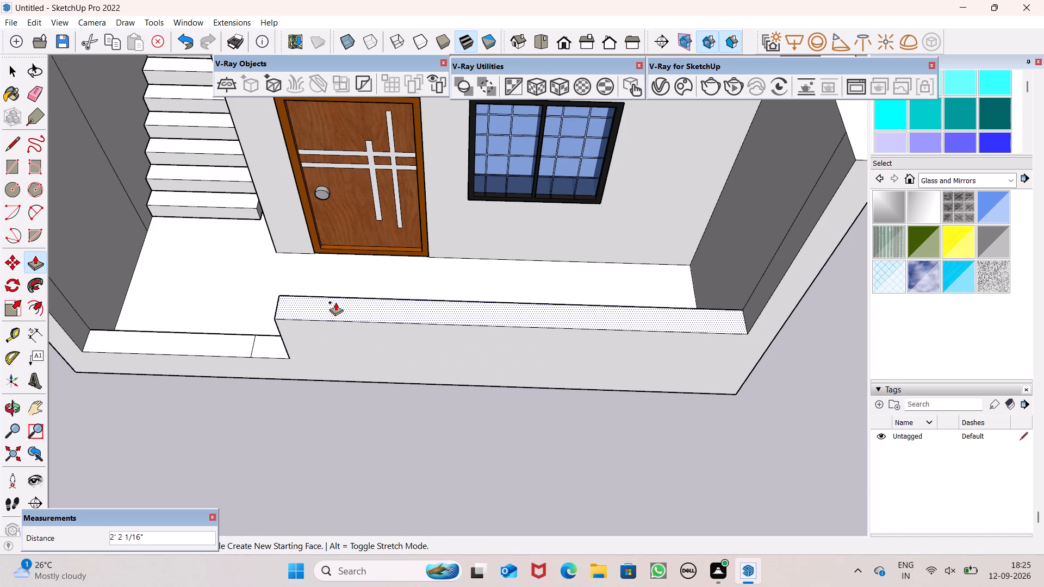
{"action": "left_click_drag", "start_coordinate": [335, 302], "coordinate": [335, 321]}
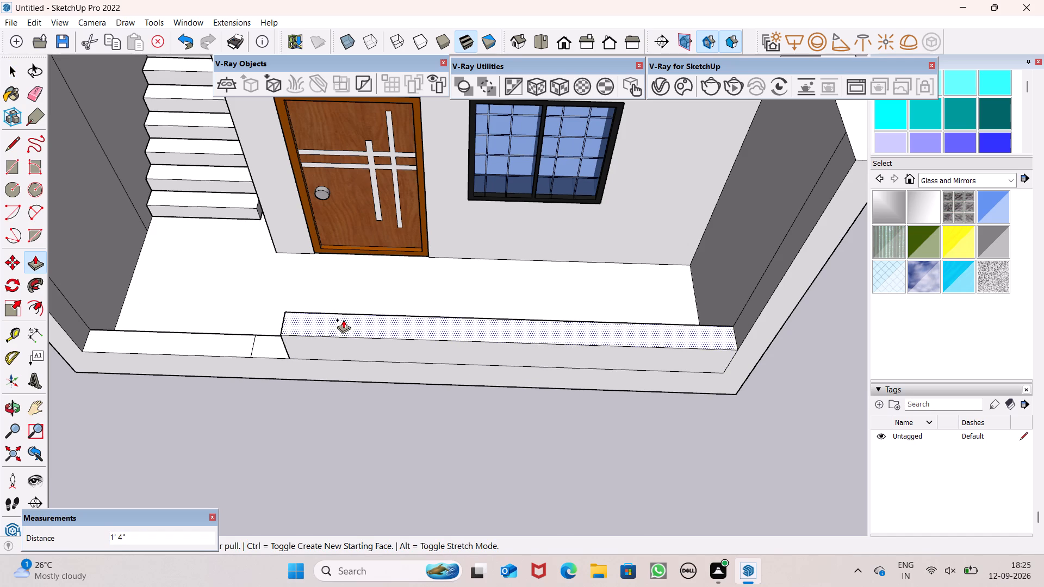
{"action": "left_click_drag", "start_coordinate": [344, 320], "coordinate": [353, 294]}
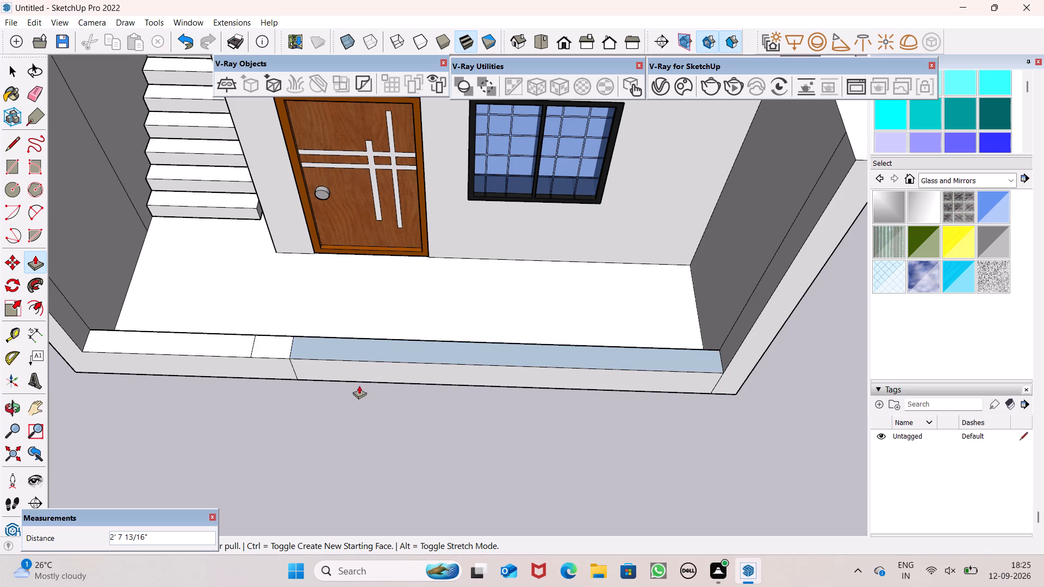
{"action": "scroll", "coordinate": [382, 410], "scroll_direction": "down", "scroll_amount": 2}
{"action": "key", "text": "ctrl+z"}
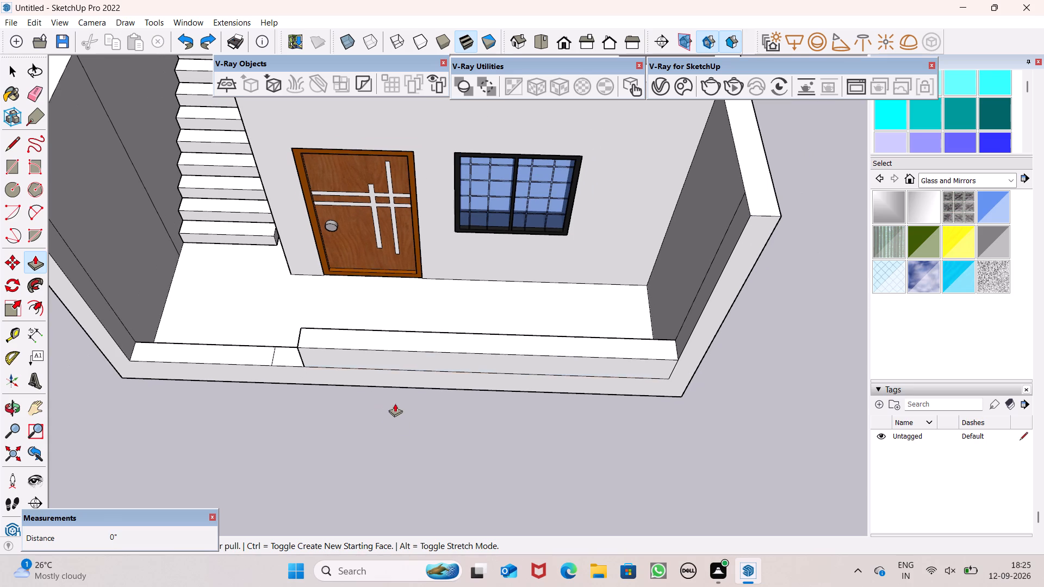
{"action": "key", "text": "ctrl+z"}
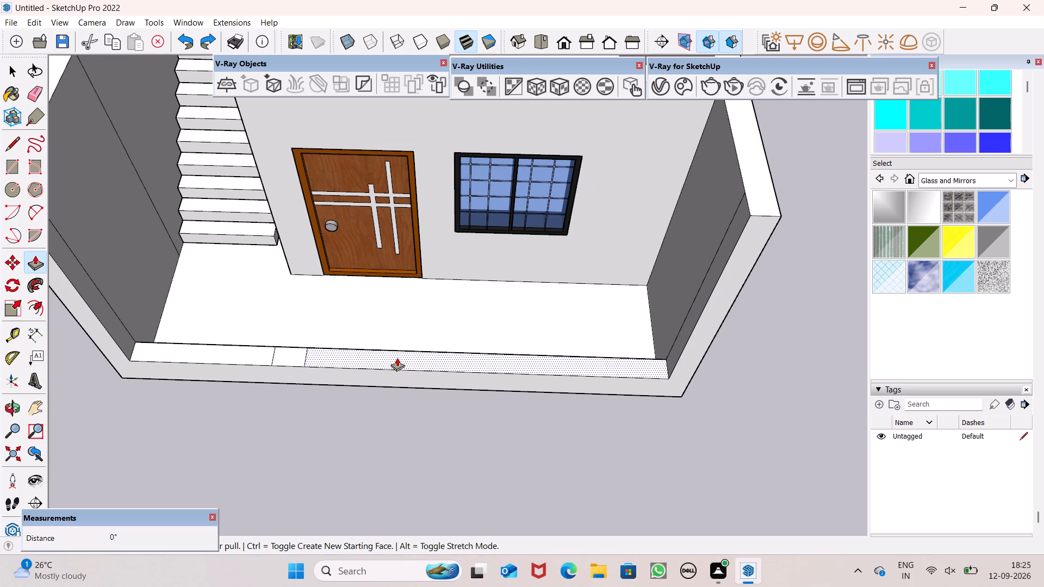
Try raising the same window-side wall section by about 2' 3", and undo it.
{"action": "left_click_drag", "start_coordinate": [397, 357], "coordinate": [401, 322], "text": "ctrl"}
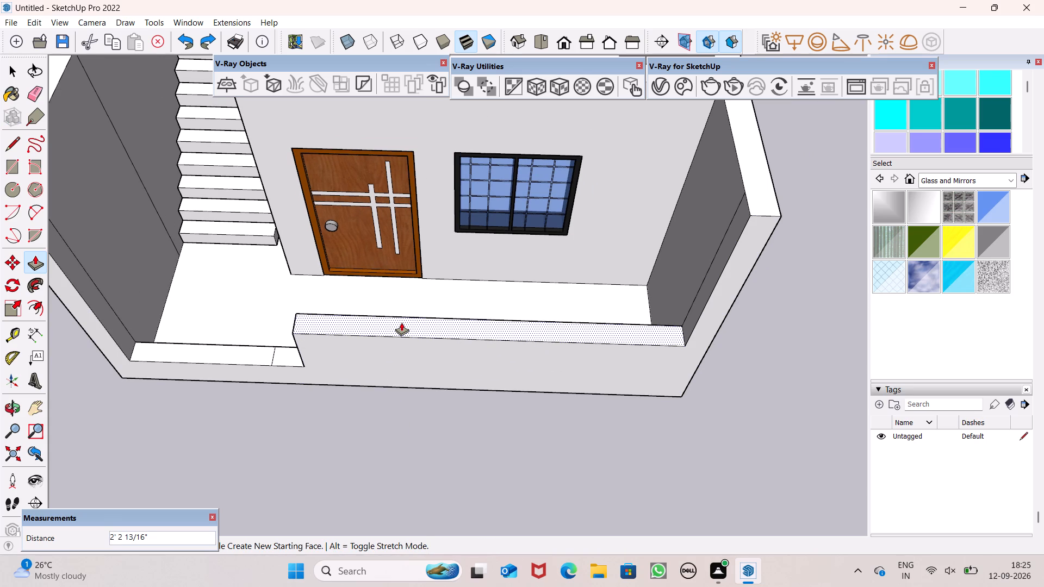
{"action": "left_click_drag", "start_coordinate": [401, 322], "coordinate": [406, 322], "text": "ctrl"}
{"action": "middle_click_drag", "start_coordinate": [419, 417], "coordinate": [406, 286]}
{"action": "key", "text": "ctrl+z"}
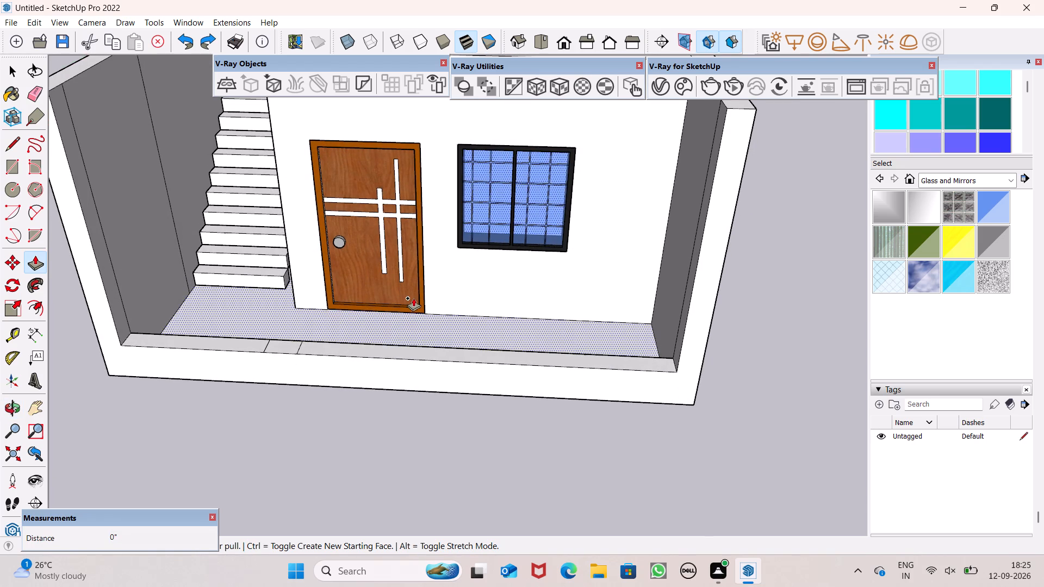
Raise the window-side section of the low front wall by about 3' 3" with Push/Pull.
{"action": "scroll", "coordinate": [376, 345], "scroll_direction": "up", "scroll_amount": 7}
{"action": "left_click_drag", "start_coordinate": [377, 355], "coordinate": [377, 345]}
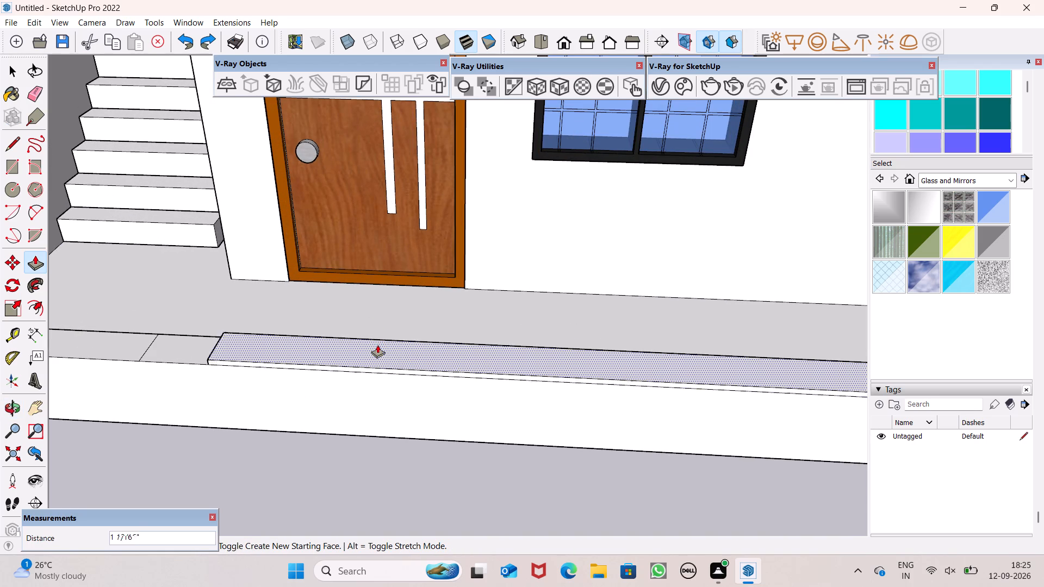
{"action": "left_click_drag", "start_coordinate": [377, 345], "coordinate": [427, 248]}
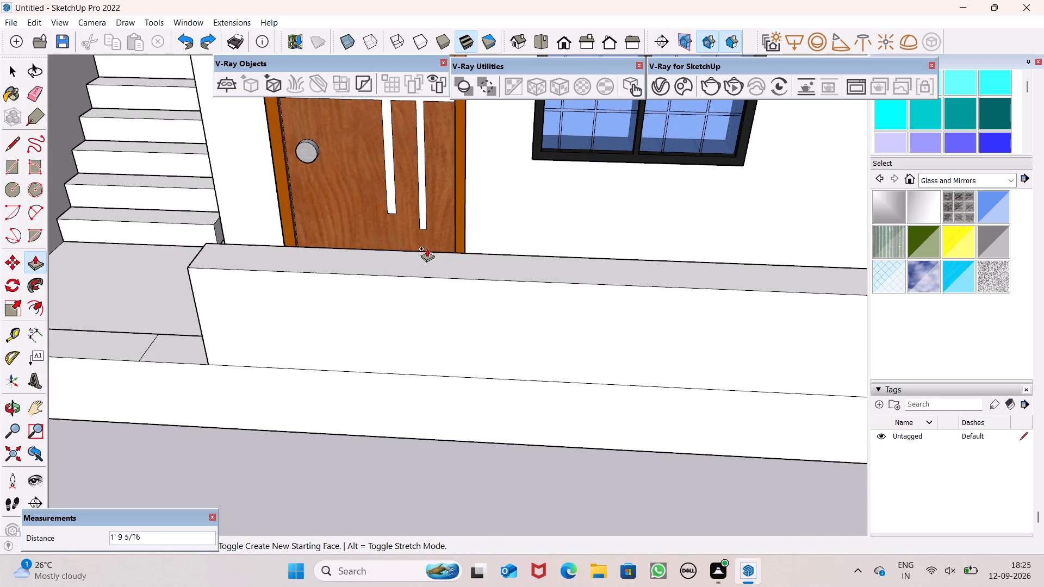
{"action": "left_click_drag", "start_coordinate": [427, 248], "coordinate": [445, 164]}
{"action": "scroll", "coordinate": [468, 257], "scroll_direction": "down", "scroll_amount": 8}
{"action": "scroll", "coordinate": [553, 268], "scroll_direction": "down", "scroll_amount": 1}
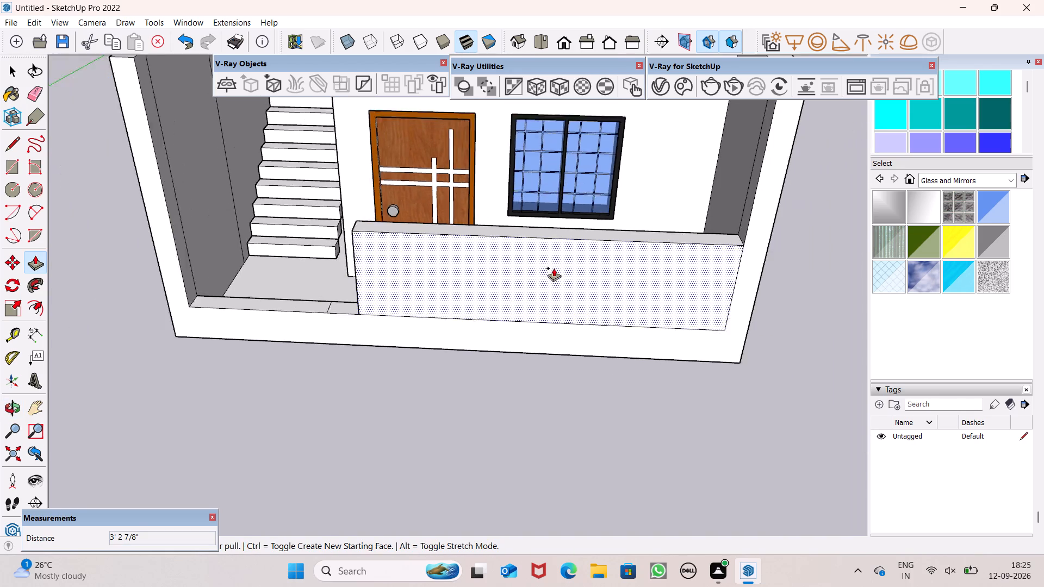
{"action": "scroll", "coordinate": [554, 268], "scroll_direction": "down", "scroll_amount": 2}
{"action": "middle_click_drag", "start_coordinate": [668, 272], "coordinate": [678, 237]}
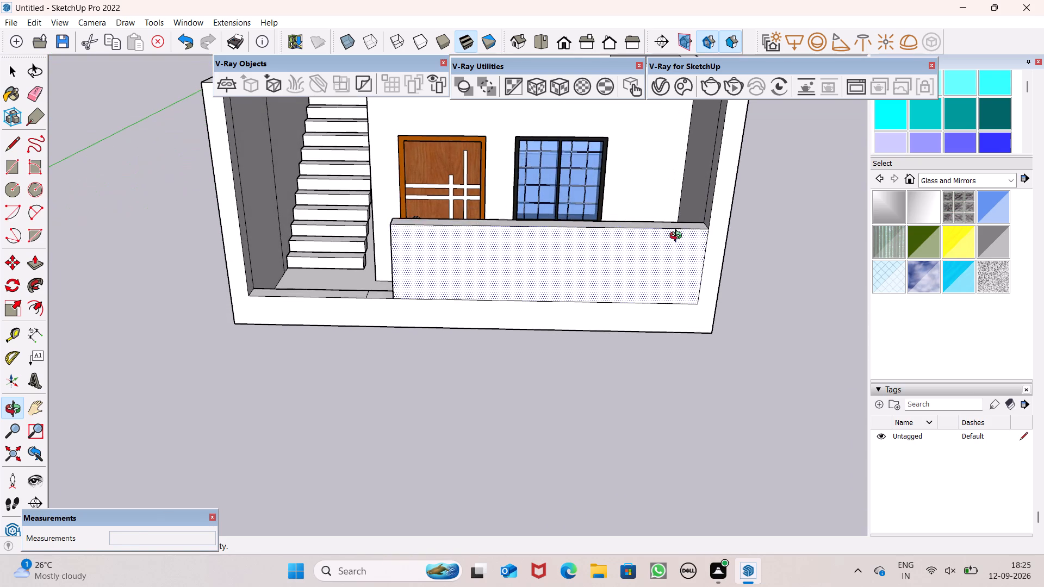
{"action": "middle_click_drag", "start_coordinate": [678, 237], "coordinate": [678, 238]}
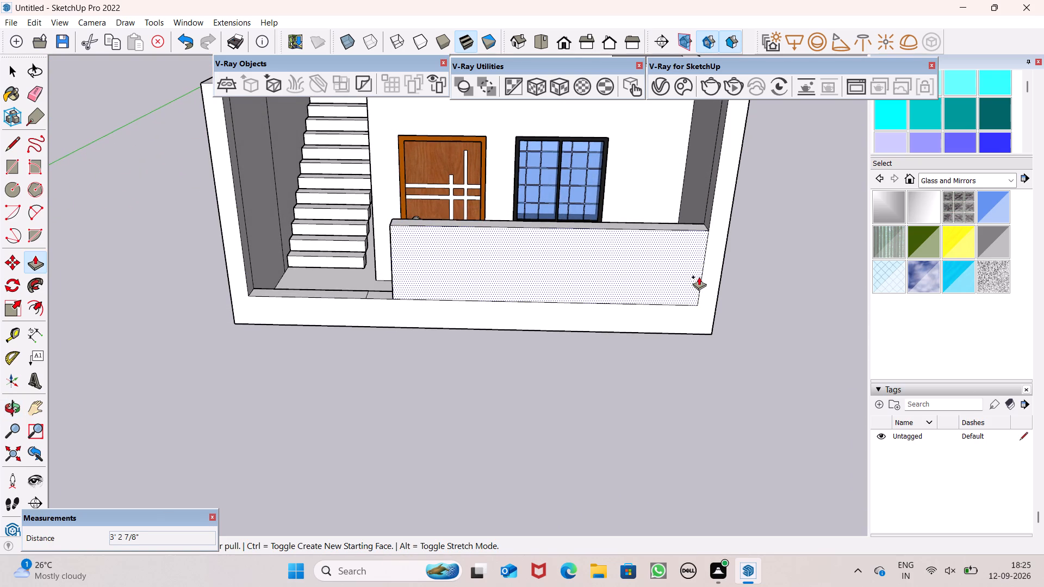
{"action": "key", "text": "space"}
Draw a horizontal line about 9' 5" long near the raised wall's base, continued by a diagonal about 3' 3" long to its top edge.
{"action": "scroll", "coordinate": [658, 253], "scroll_direction": "up", "scroll_amount": 1}
{"action": "middle_click_drag", "start_coordinate": [680, 261], "coordinate": [676, 366]}
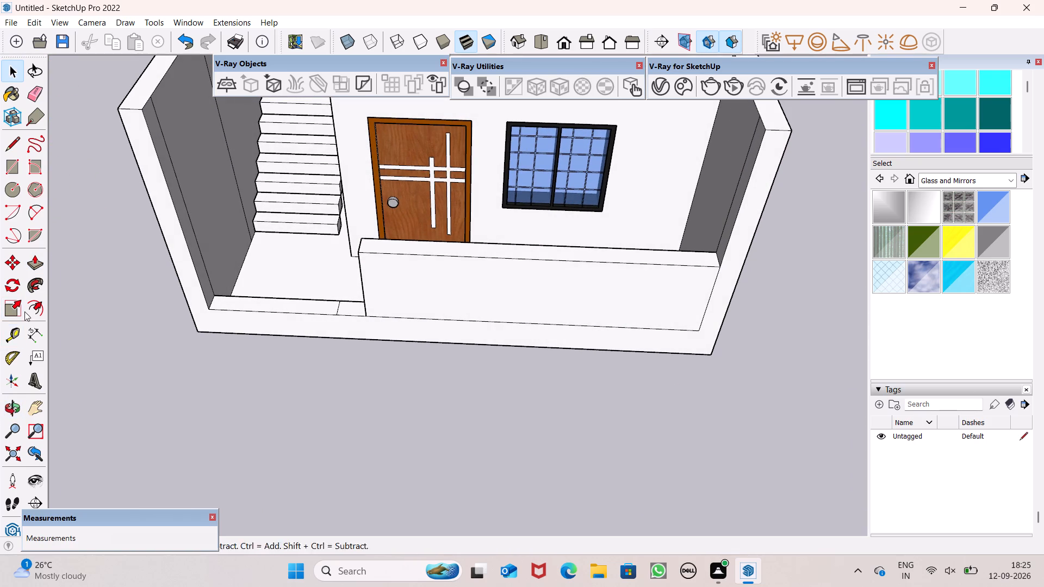
{"action": "left_click", "coordinate": [15, 151]}
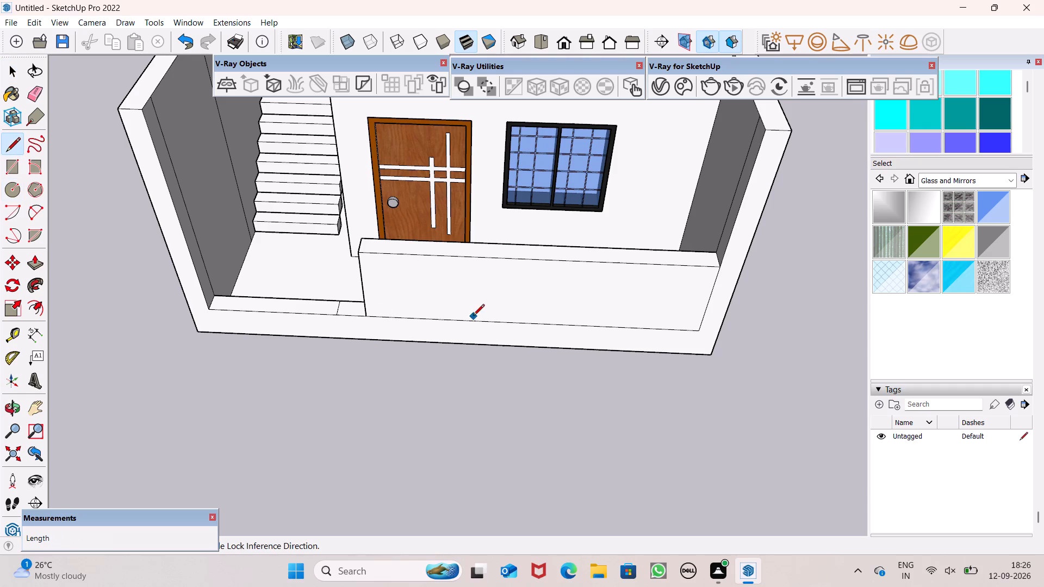
{"action": "scroll", "coordinate": [778, 284], "scroll_direction": "up", "scroll_amount": 2}
{"action": "scroll", "coordinate": [617, 292], "scroll_direction": "up", "scroll_amount": 2}
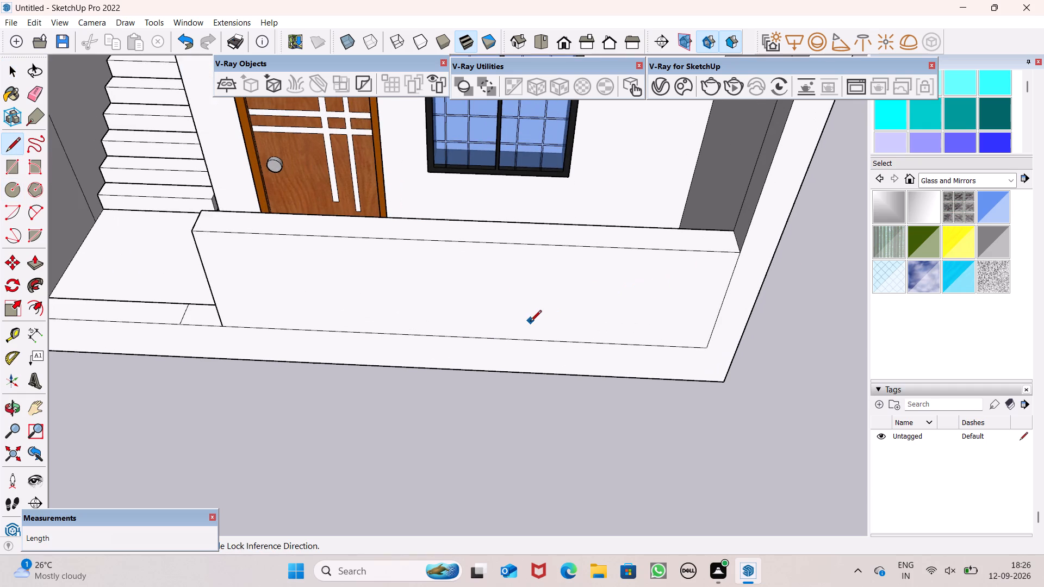
{"action": "scroll", "coordinate": [530, 317], "scroll_direction": "down", "scroll_amount": 1}
{"action": "scroll", "coordinate": [407, 359], "scroll_direction": "up", "scroll_amount": 1}
{"action": "scroll", "coordinate": [406, 358], "scroll_direction": "down", "scroll_amount": 1}
{"action": "scroll", "coordinate": [405, 358], "scroll_direction": "up", "scroll_amount": 4}
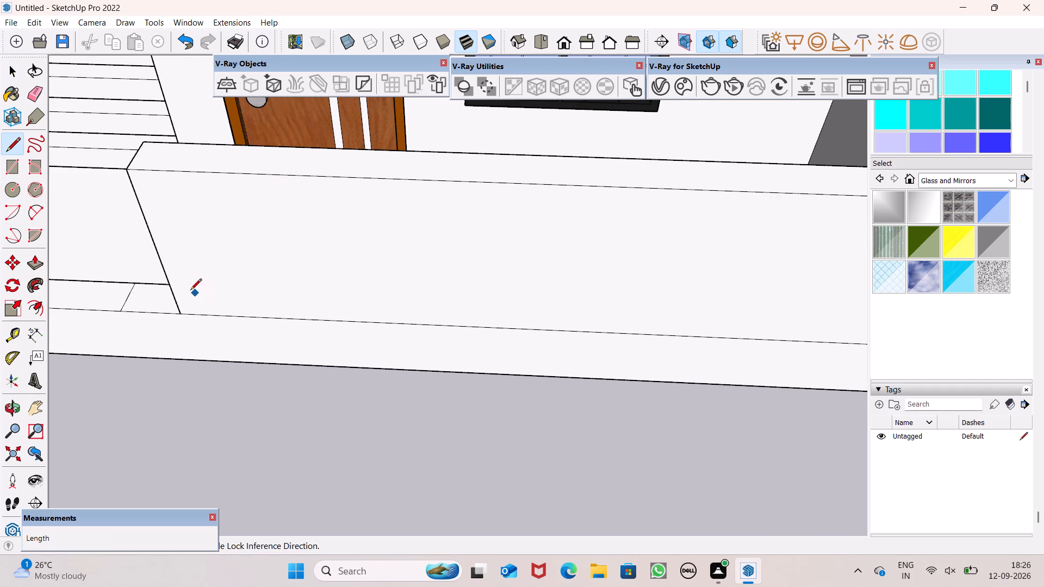
{"action": "left_click", "coordinate": [175, 291]}
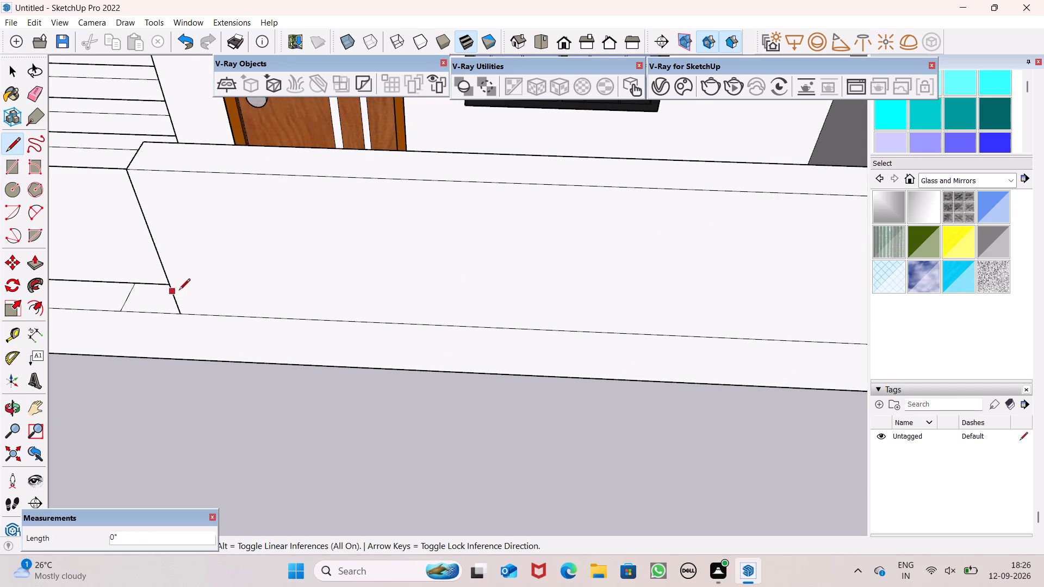
{"action": "scroll", "coordinate": [607, 297], "scroll_direction": "down", "scroll_amount": 5}
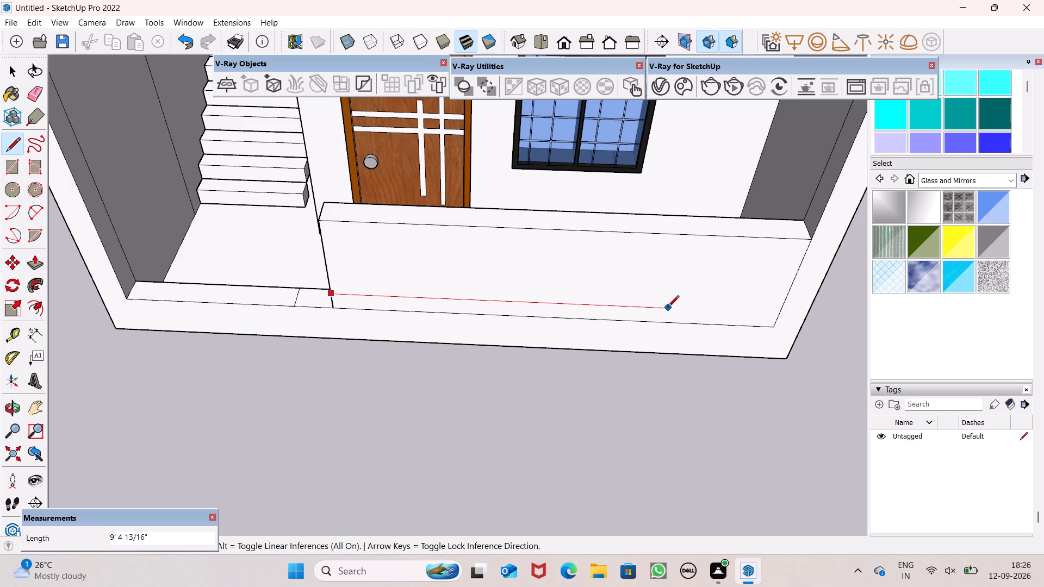
{"action": "left_click", "coordinate": [668, 308]}
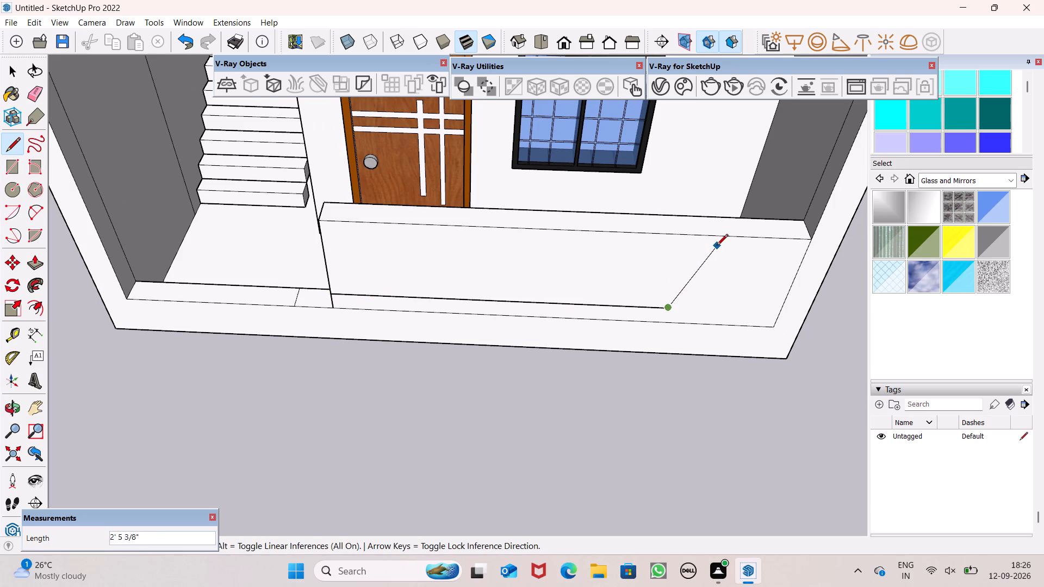
{"action": "left_click", "coordinate": [761, 238]}
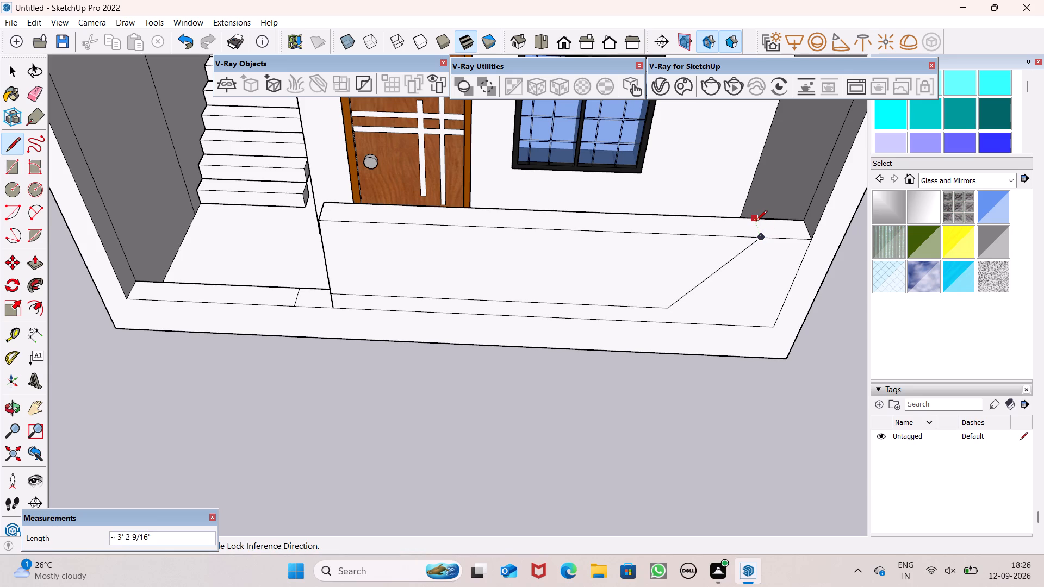
Draw a line across the raised wall's top face, meeting the upper end of the diagonal.
{"action": "left_click", "coordinate": [756, 222]}
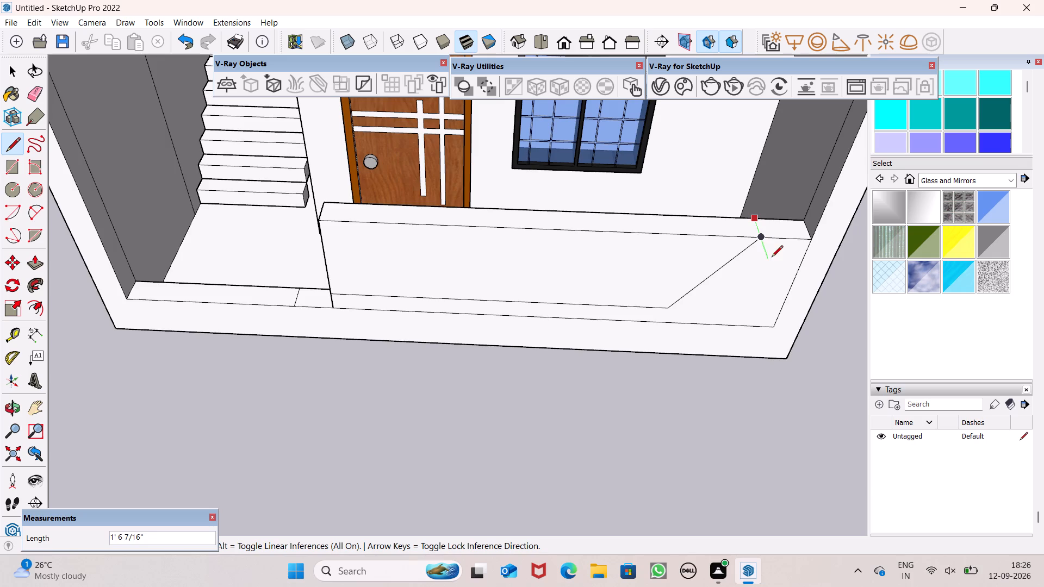
{"action": "scroll", "coordinate": [770, 255], "scroll_direction": "down", "scroll_amount": 3}
{"action": "left_click", "coordinate": [765, 242]}
{"action": "key", "text": "space"}
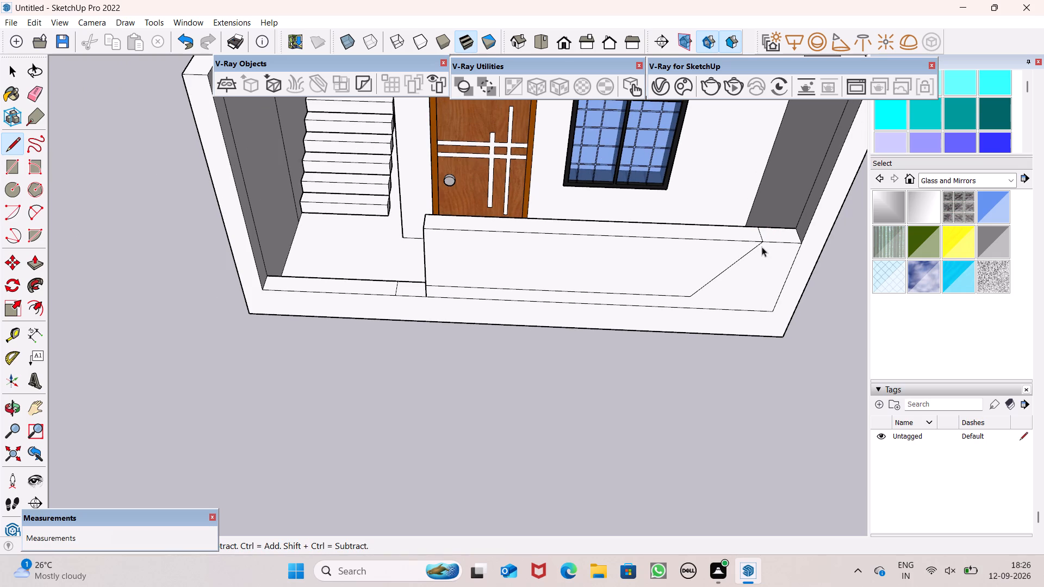
{"action": "key", "text": "space"}
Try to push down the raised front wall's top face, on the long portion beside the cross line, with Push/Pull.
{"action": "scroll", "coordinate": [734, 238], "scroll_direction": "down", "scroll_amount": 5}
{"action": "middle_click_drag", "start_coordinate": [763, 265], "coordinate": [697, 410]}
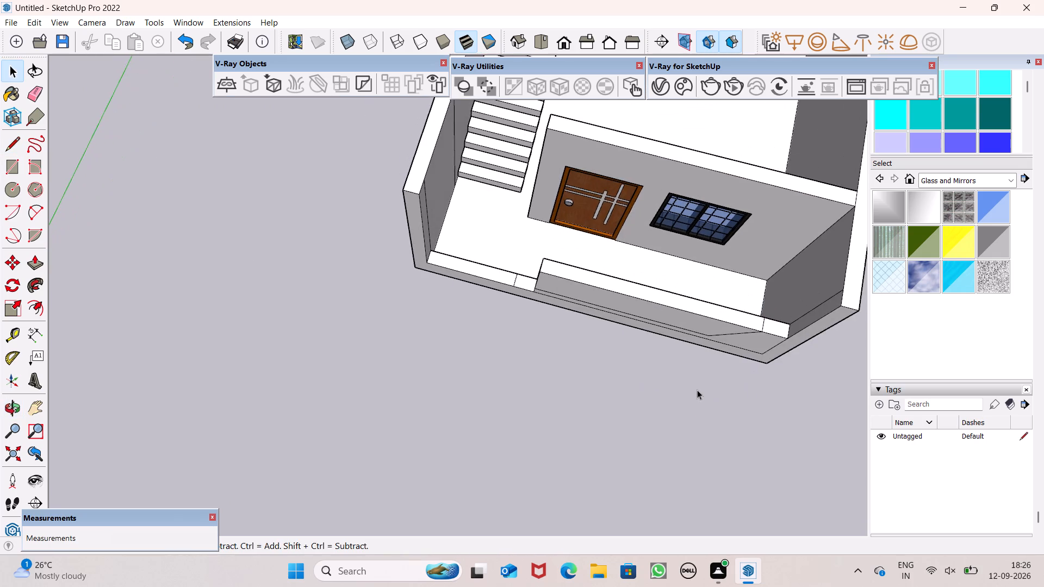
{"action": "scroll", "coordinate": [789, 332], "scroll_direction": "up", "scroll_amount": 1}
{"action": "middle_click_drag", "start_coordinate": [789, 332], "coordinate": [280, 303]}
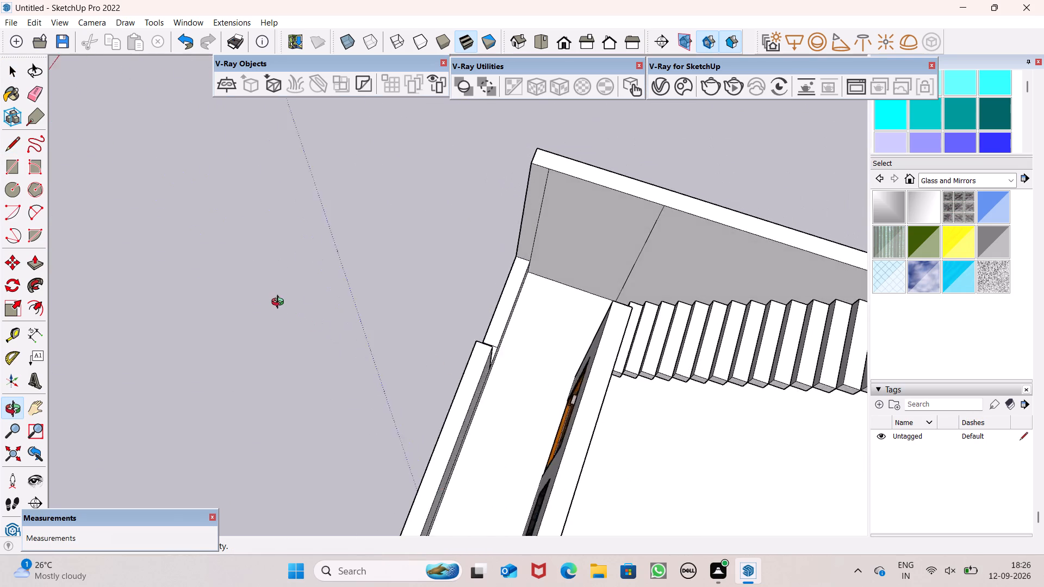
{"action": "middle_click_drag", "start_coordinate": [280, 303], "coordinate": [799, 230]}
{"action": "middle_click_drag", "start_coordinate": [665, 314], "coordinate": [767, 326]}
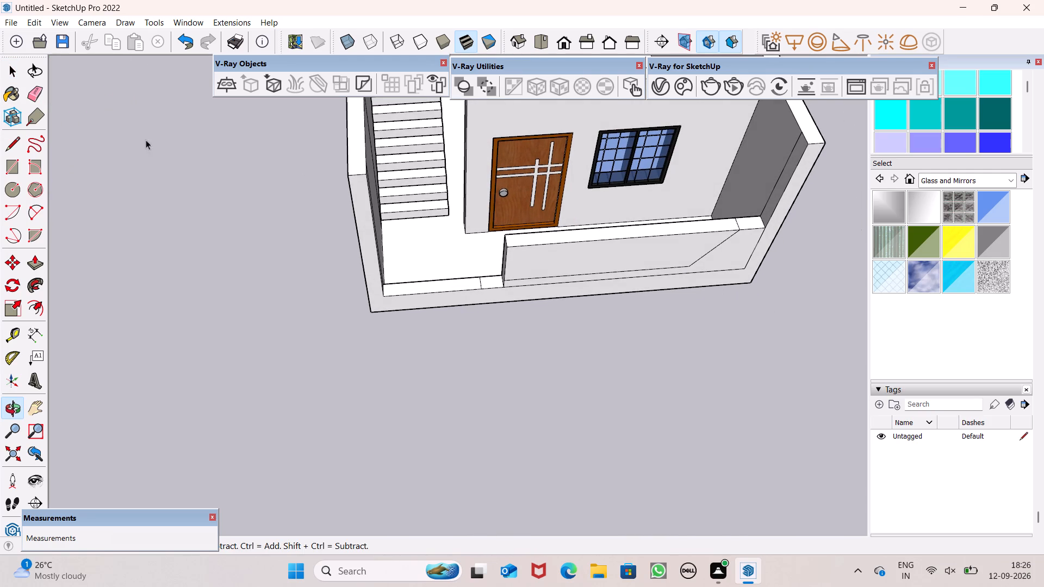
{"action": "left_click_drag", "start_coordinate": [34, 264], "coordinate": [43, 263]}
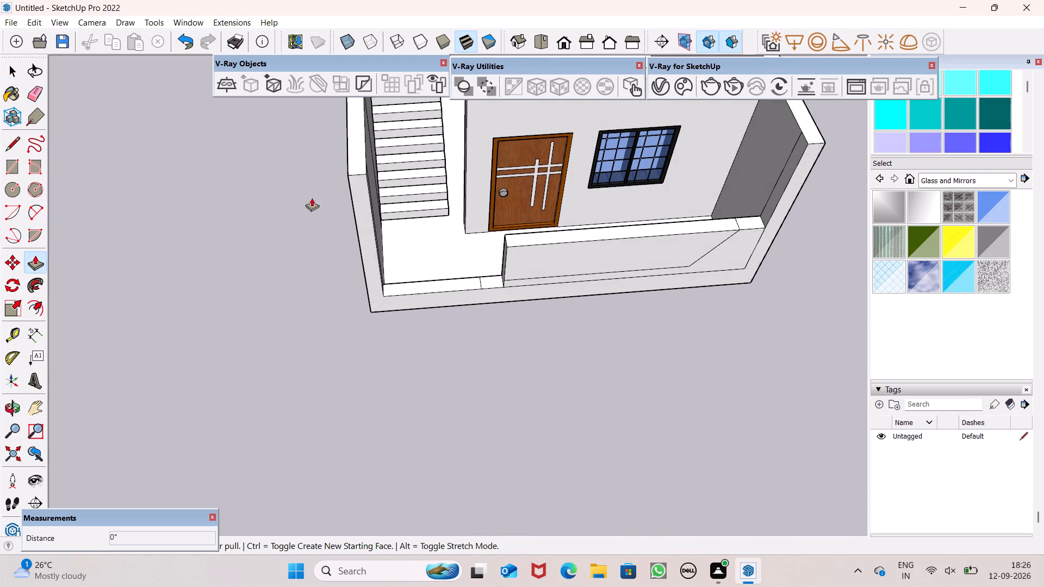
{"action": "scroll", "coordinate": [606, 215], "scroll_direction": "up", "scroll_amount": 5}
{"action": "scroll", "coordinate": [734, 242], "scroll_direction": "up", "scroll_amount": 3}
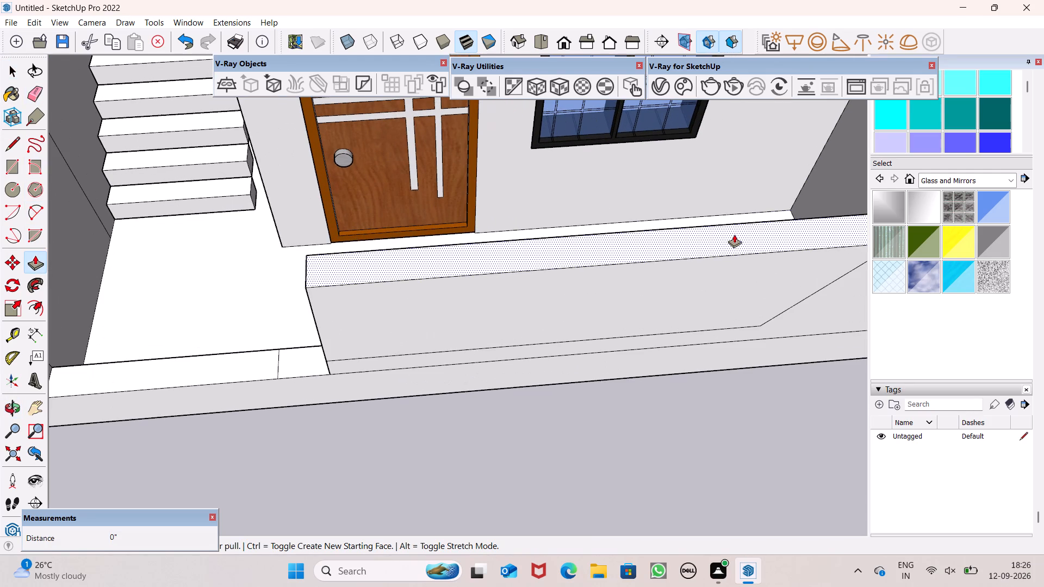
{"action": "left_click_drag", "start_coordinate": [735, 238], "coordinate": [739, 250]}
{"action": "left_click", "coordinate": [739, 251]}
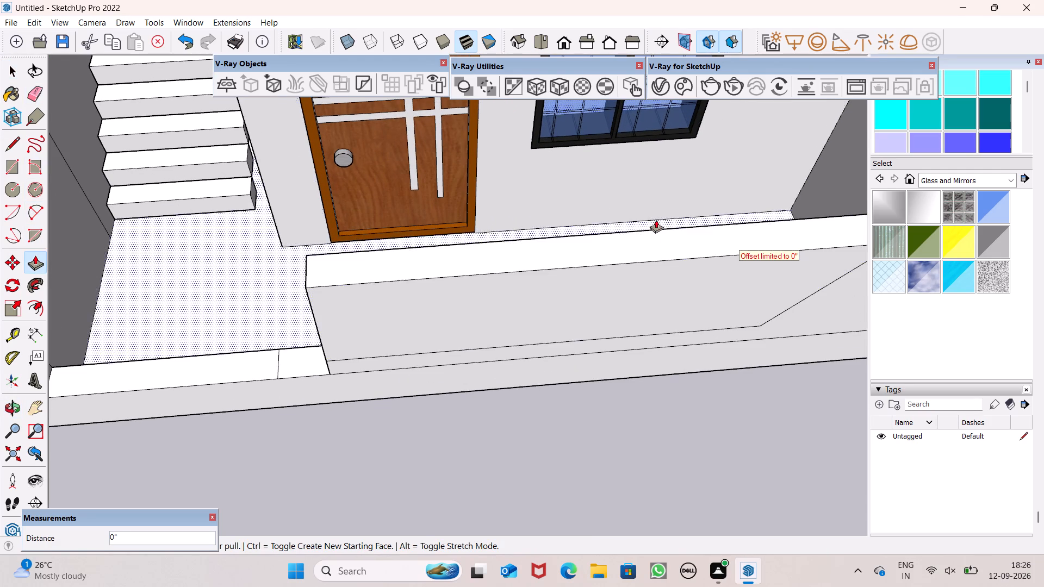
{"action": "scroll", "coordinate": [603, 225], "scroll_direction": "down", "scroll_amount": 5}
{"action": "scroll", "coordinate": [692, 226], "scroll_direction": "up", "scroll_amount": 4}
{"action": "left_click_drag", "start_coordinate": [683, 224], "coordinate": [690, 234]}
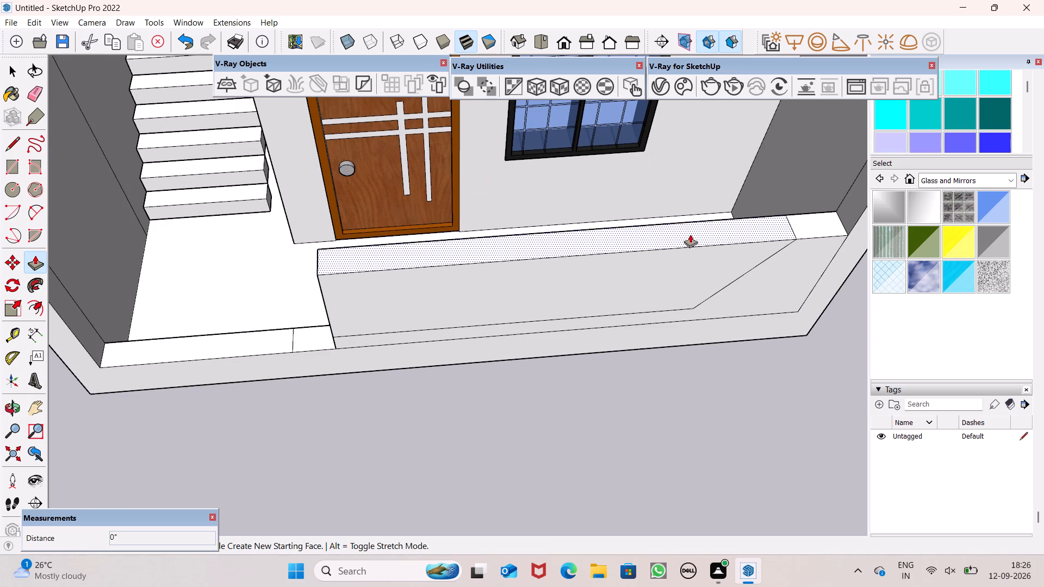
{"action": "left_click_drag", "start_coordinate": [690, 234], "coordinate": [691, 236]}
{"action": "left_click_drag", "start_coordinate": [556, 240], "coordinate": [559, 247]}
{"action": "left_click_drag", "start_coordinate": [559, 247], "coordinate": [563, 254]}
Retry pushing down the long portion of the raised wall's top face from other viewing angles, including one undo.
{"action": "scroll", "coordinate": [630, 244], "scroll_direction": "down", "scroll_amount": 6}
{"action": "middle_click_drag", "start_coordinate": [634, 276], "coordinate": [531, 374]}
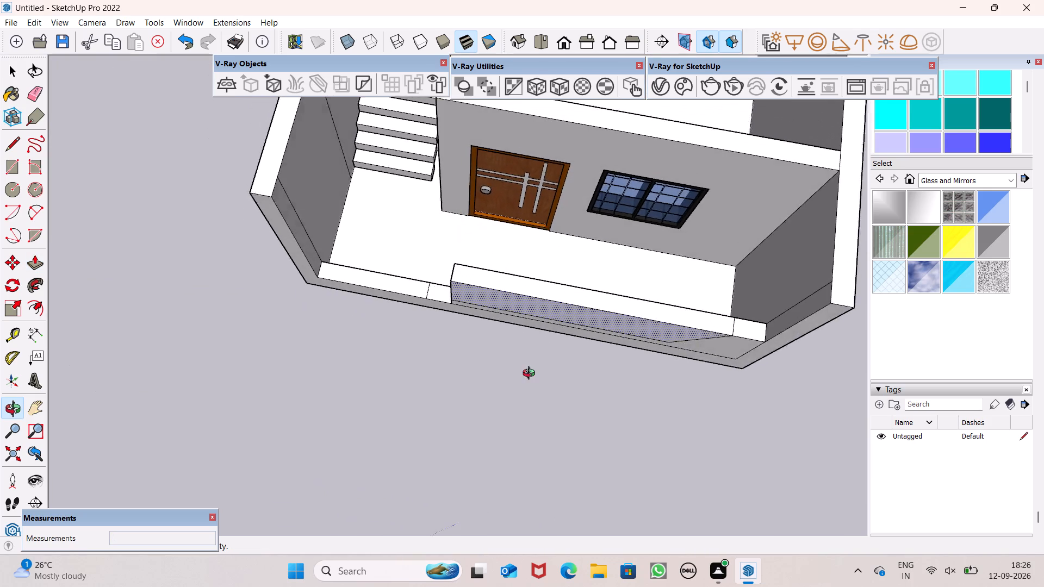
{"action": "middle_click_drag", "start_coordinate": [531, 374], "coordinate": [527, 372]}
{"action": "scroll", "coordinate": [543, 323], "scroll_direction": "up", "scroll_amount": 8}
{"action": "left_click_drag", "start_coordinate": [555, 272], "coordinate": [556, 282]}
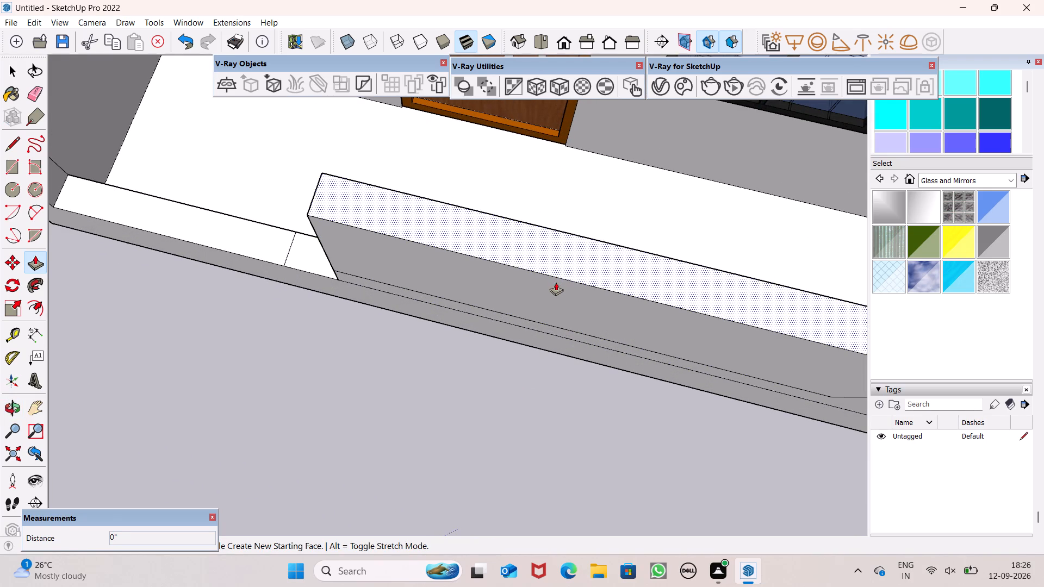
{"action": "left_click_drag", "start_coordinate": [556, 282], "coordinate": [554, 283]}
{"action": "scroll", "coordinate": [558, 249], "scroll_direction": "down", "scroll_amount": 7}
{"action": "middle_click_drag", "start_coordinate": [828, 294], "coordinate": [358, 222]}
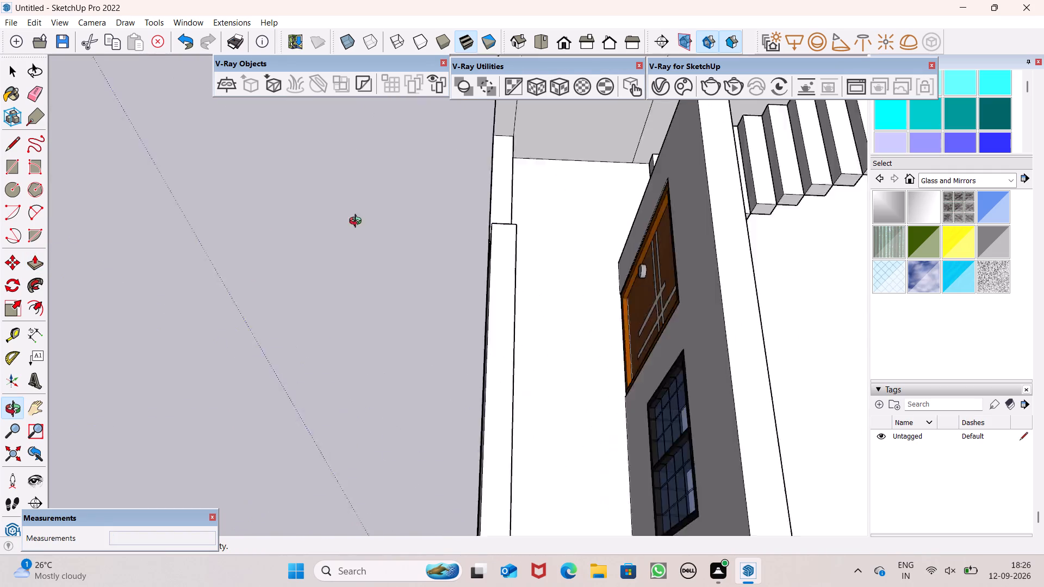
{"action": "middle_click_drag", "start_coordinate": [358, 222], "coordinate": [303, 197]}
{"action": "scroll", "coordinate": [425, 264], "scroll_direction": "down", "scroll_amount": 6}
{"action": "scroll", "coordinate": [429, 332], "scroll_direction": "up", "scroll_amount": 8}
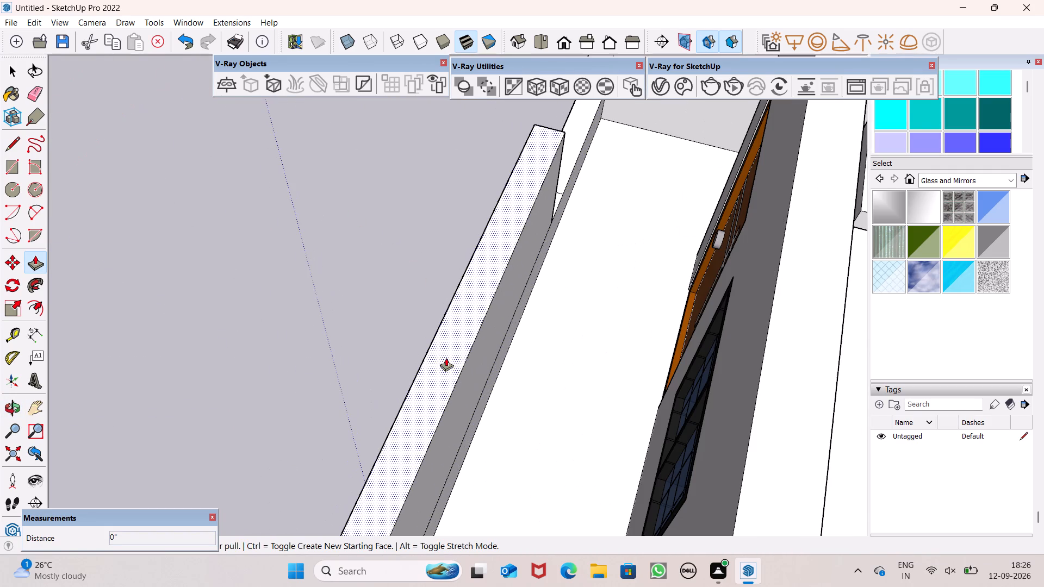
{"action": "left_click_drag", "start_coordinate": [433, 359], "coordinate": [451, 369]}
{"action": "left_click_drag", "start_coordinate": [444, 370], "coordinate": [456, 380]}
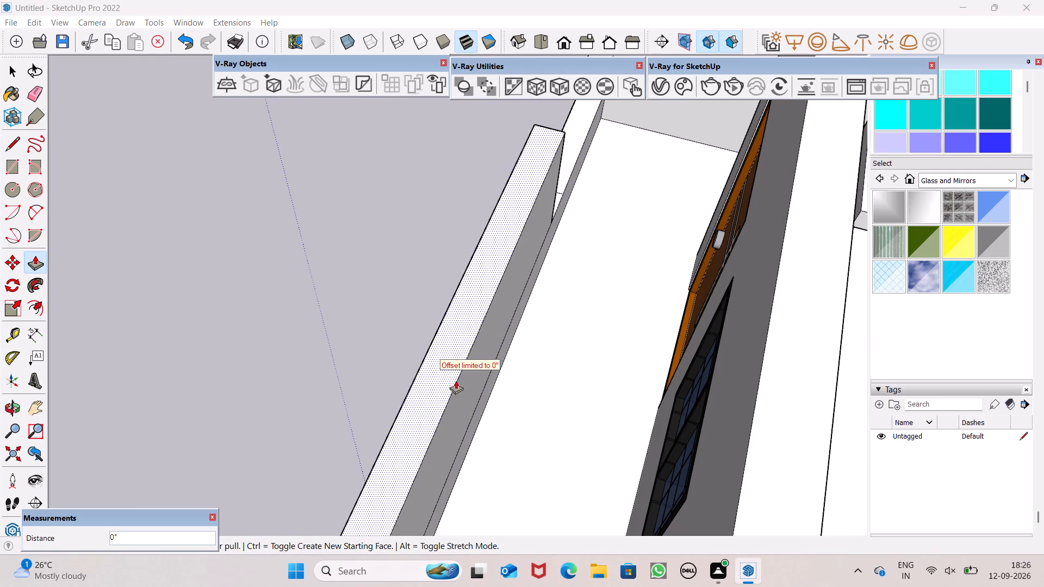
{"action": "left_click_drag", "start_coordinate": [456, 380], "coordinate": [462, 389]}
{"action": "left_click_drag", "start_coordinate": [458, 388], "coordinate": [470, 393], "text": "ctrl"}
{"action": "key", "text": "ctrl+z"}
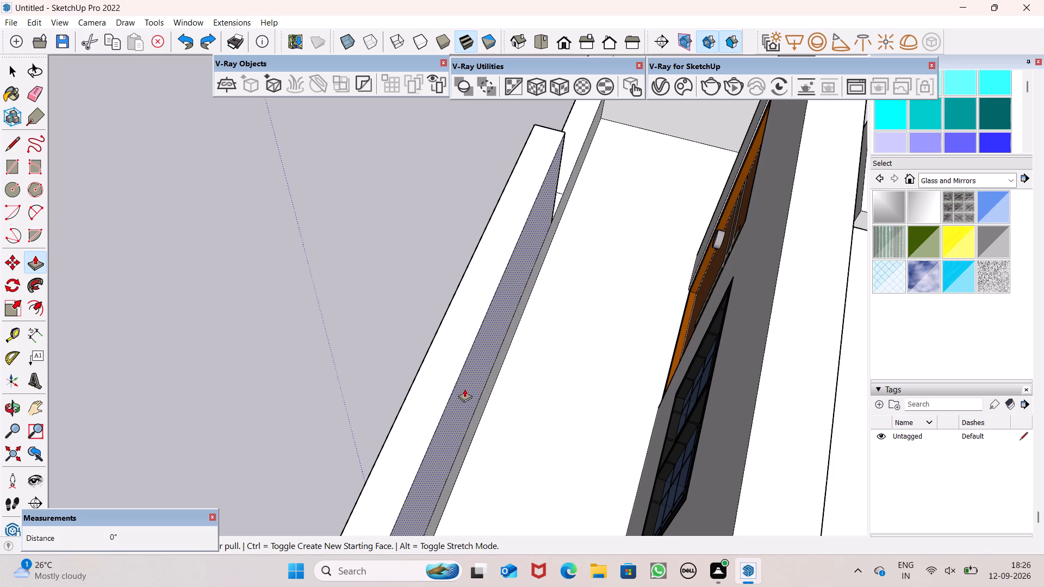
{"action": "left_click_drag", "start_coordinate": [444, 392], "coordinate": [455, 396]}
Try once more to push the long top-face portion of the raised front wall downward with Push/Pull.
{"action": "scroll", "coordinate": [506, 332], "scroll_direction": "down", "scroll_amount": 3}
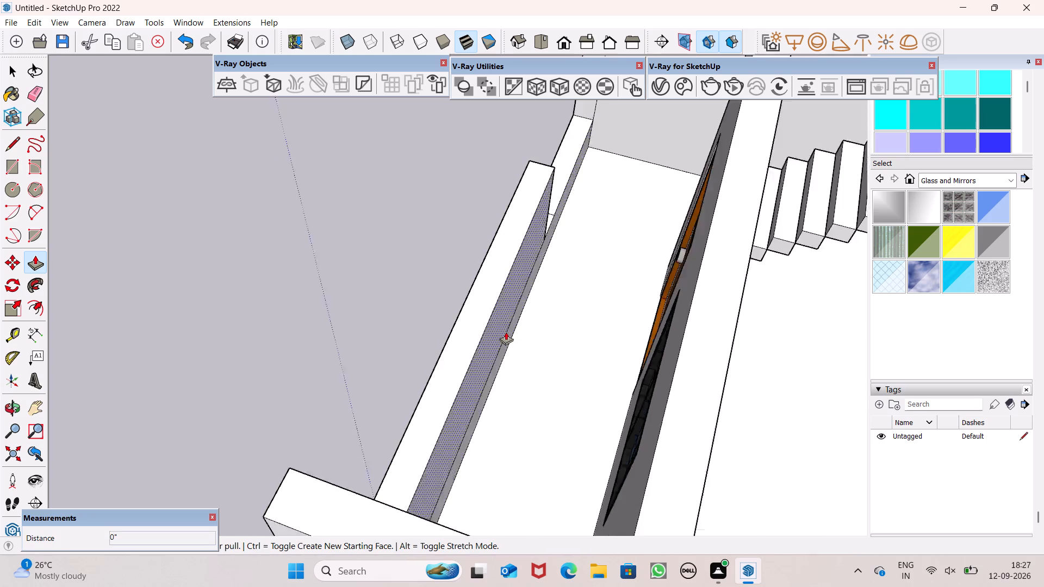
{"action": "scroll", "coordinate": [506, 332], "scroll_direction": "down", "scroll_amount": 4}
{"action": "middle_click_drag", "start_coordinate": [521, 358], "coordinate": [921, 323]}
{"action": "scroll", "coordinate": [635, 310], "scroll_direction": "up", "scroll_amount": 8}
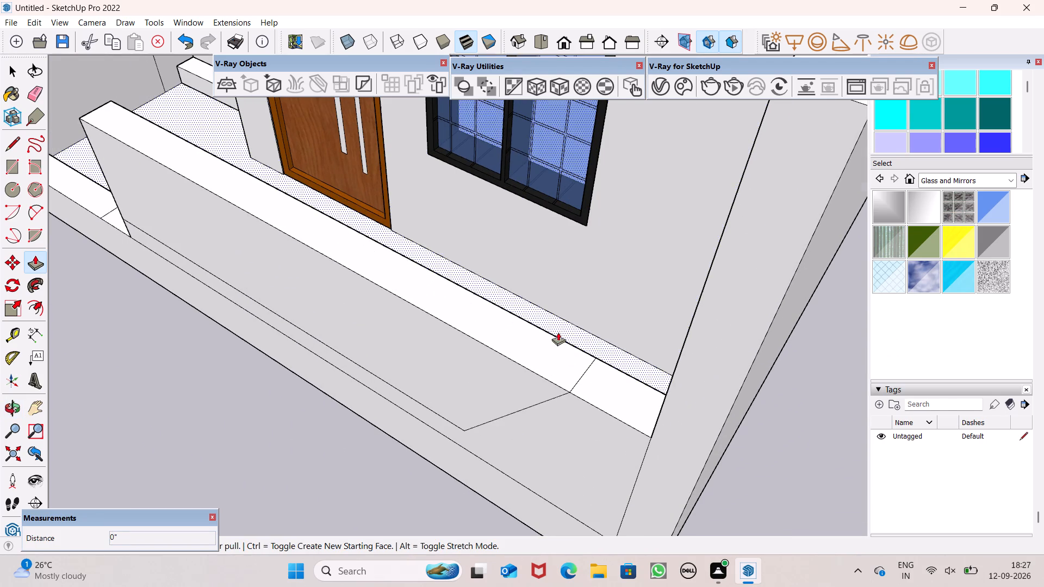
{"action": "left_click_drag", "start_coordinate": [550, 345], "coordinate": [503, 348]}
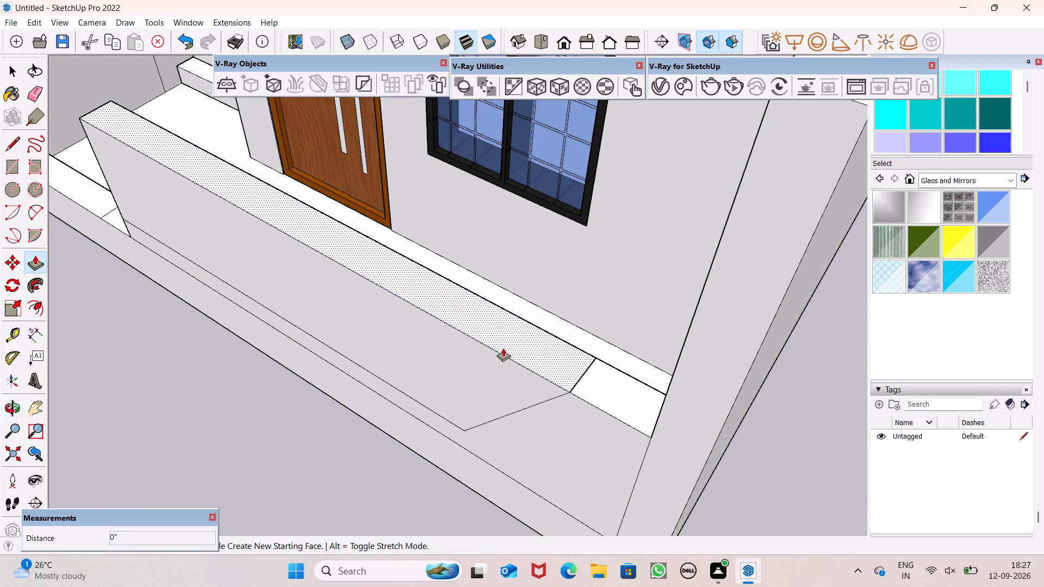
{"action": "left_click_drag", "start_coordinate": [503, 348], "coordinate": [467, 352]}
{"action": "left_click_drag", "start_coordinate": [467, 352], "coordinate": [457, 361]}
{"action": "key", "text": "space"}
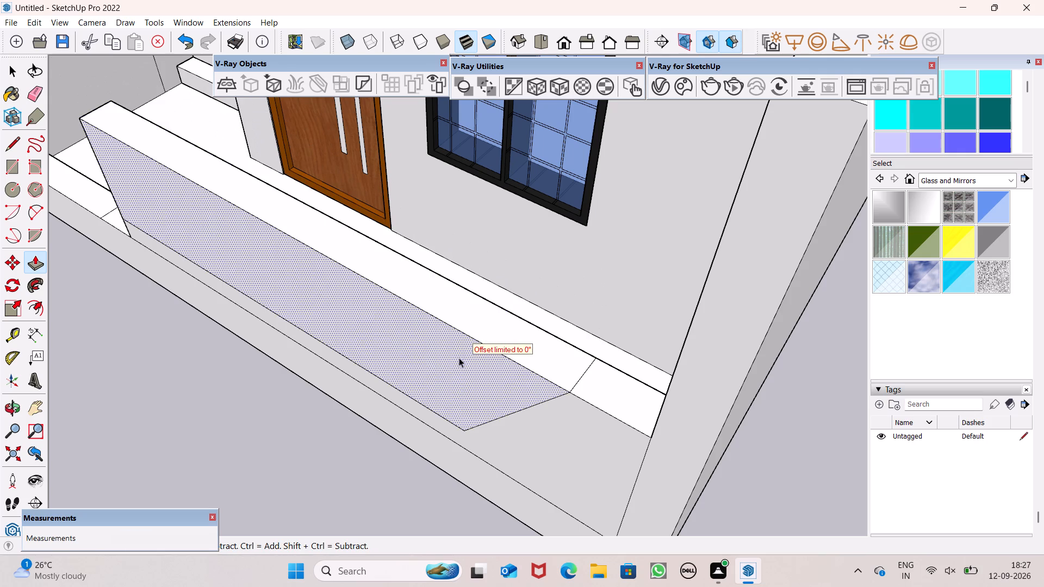
Undo the line across the raised wall's top, the diagonal and horizontal face lines, and the raising of the window-side section.
{"action": "scroll", "coordinate": [482, 329], "scroll_direction": "down", "scroll_amount": 5}
{"action": "scroll", "coordinate": [491, 329], "scroll_direction": "up", "scroll_amount": 3}
{"action": "scroll", "coordinate": [490, 336], "scroll_direction": "down", "scroll_amount": 6}
{"action": "middle_click_drag", "start_coordinate": [504, 365], "coordinate": [505, 366]}
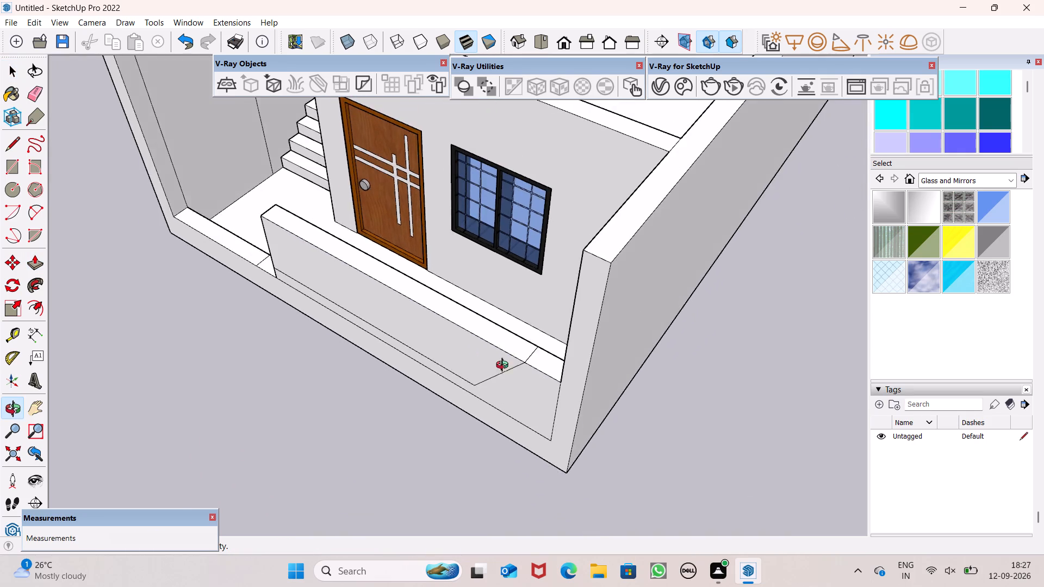
{"action": "middle_click_drag", "start_coordinate": [505, 366], "coordinate": [643, 310]}
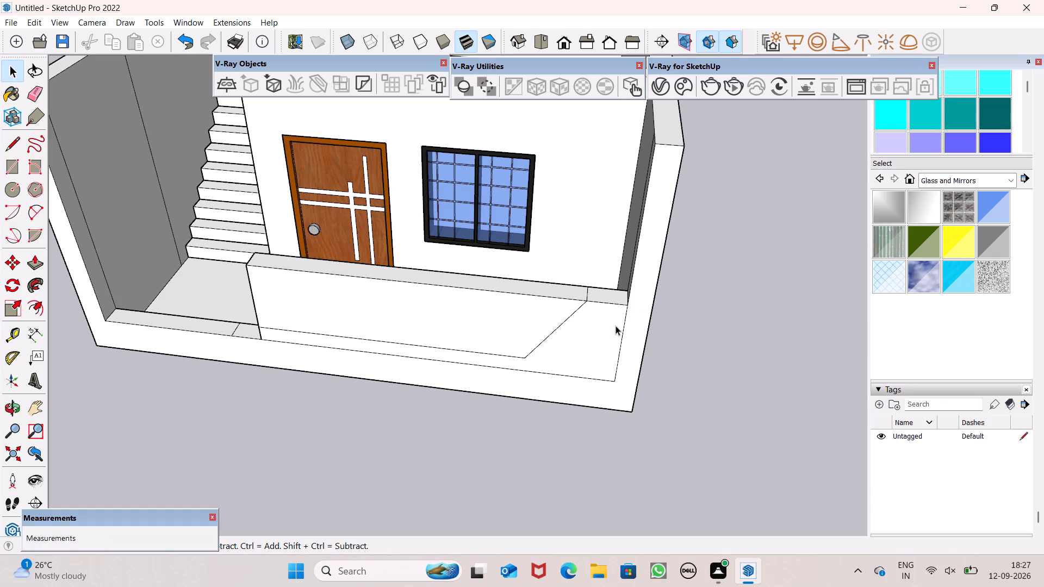
{"action": "key", "text": "ctrl+z"}
{"action": "key", "text": "ctrl+z"}
{"action": "key", "text": "ctrl+z"}
{"action": "key", "text": "ctrl+z"}
{"action": "key", "text": "ctrl+z"}
{"action": "key", "text": "ctrl+z"}
{"action": "key", "text": "ctrl+z"}
{"action": "key", "text": "ctrl+z"}
{"action": "key", "text": "ctrl+z"}
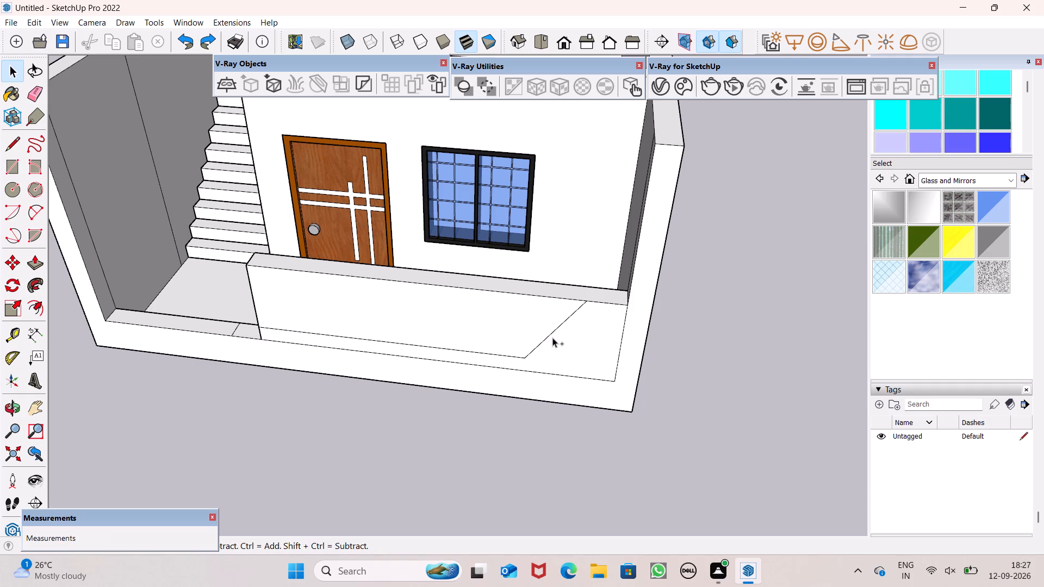
{"action": "key", "text": "ctrl+z"}
{"action": "key", "text": "ctrl+z"}
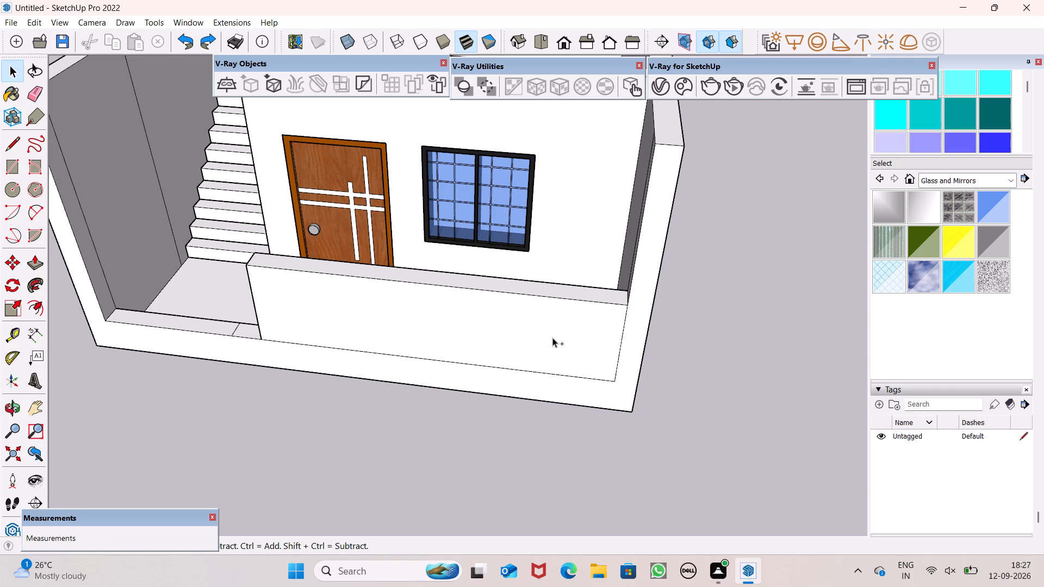
{"action": "key", "text": "ctrl+z"}
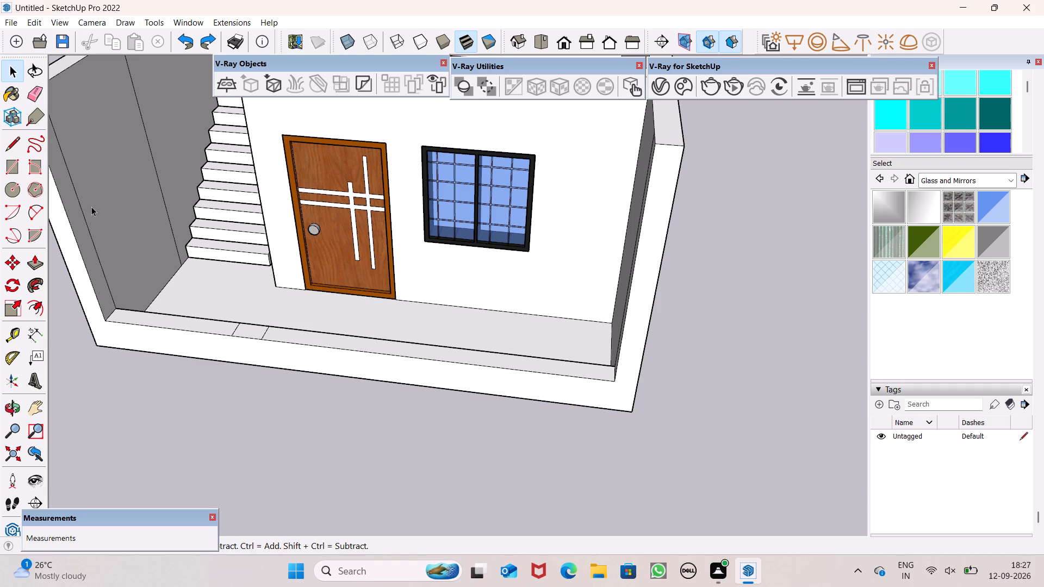
Draw a line across the low front wall's top face in front of the window, splitting the window-side section.
{"action": "left_click", "coordinate": [11, 150]}
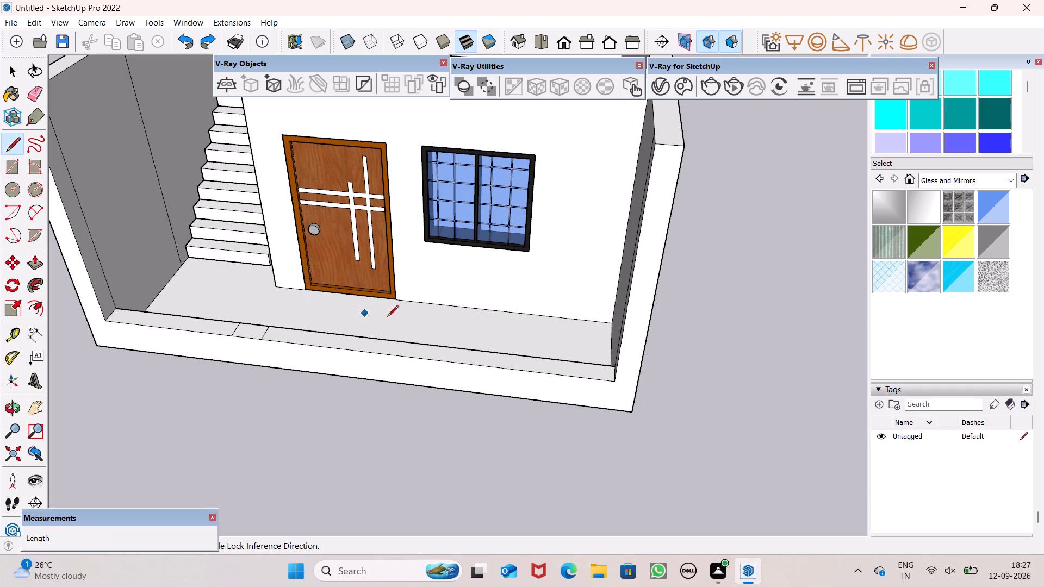
{"action": "scroll", "coordinate": [518, 367], "scroll_direction": "up", "scroll_amount": 10}
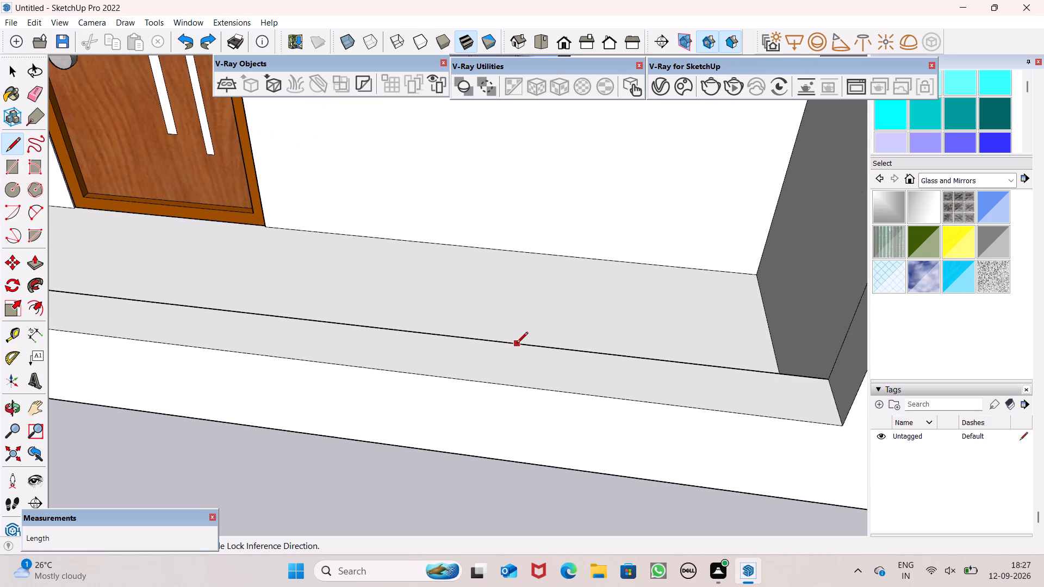
{"action": "left_click", "coordinate": [517, 344]}
{"action": "left_click", "coordinate": [515, 383]}
{"action": "key", "text": "space"}
Raise the low front wall's section between the door-side and new window-side dividing lines to about door-knob level in view with Push/Pull.
{"action": "scroll", "coordinate": [544, 324], "scroll_direction": "down", "scroll_amount": 5}
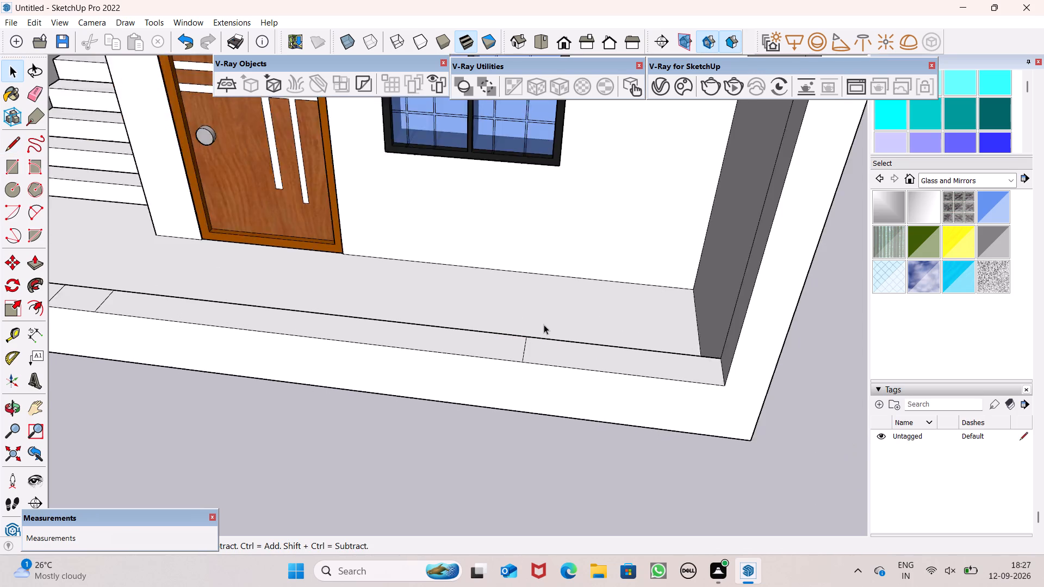
{"action": "scroll", "coordinate": [544, 324], "scroll_direction": "down", "scroll_amount": 3}
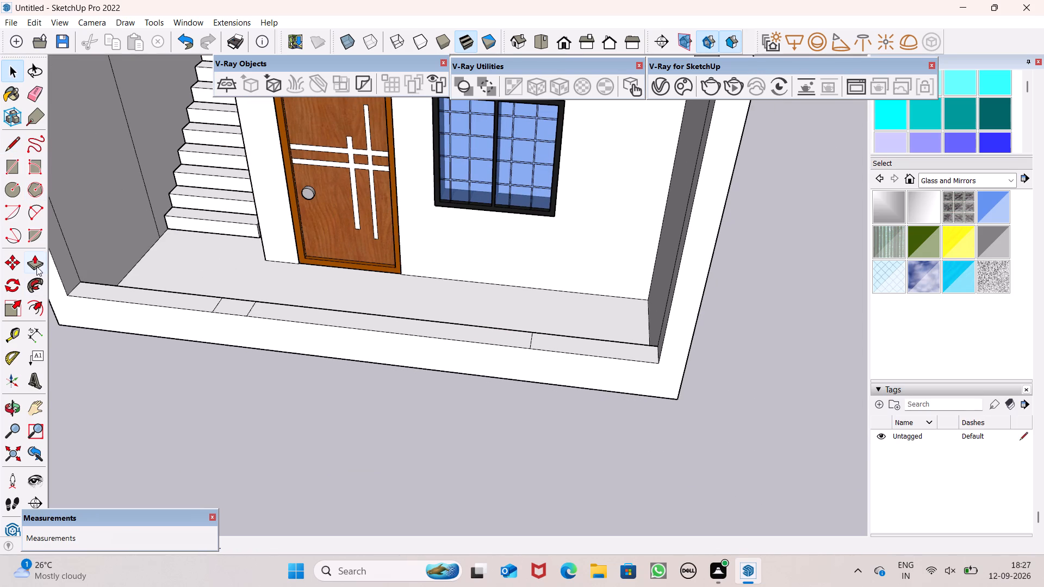
{"action": "left_click", "coordinate": [38, 266]}
{"action": "left_click_drag", "start_coordinate": [299, 308], "coordinate": [302, 291]}
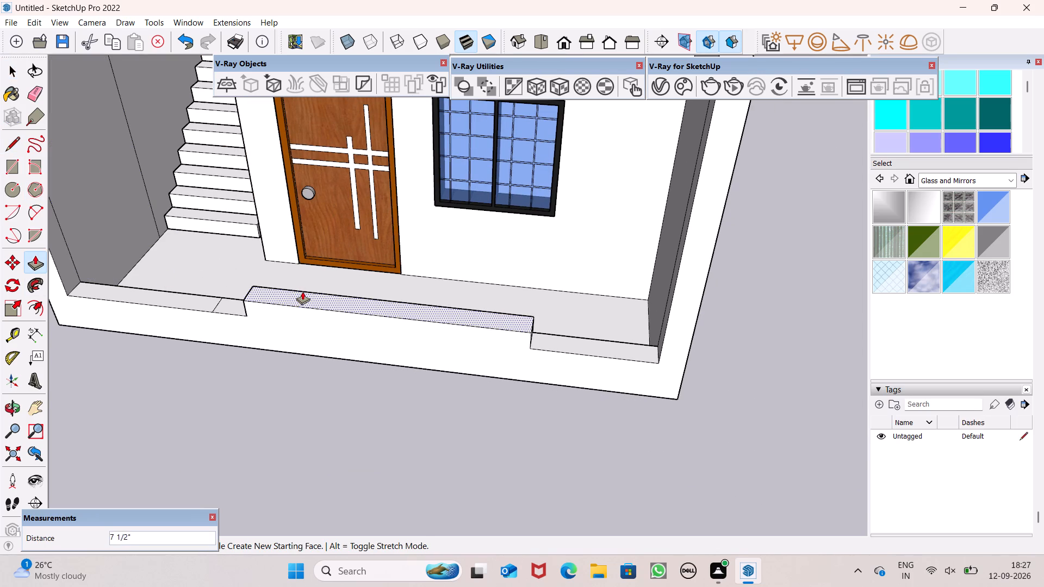
{"action": "left_click_drag", "start_coordinate": [302, 291], "coordinate": [325, 244]}
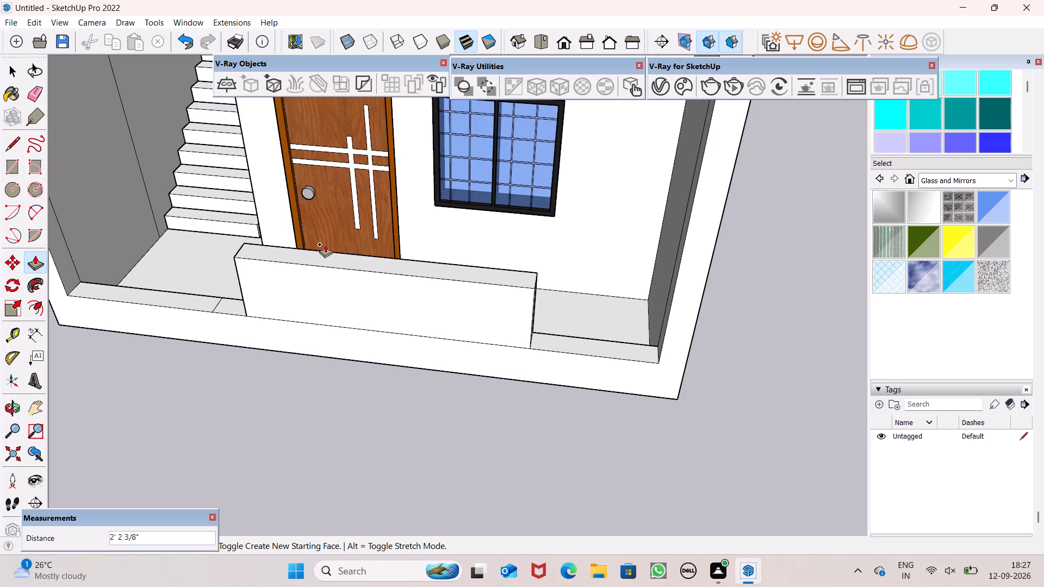
{"action": "left_click_drag", "start_coordinate": [325, 244], "coordinate": [332, 197]}
{"action": "key", "text": "space"}
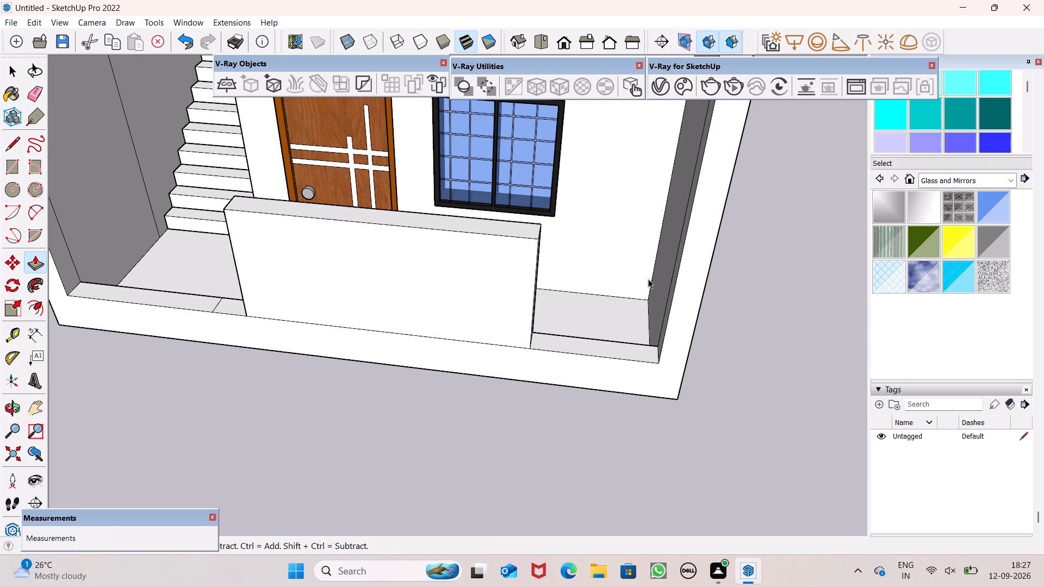
Undo the raising of the low front wall's long middle section between the door-side and window-side dividing lines.
{"action": "scroll", "coordinate": [639, 284], "scroll_direction": "down", "scroll_amount": 4}
{"action": "scroll", "coordinate": [442, 305], "scroll_direction": "up", "scroll_amount": 5}
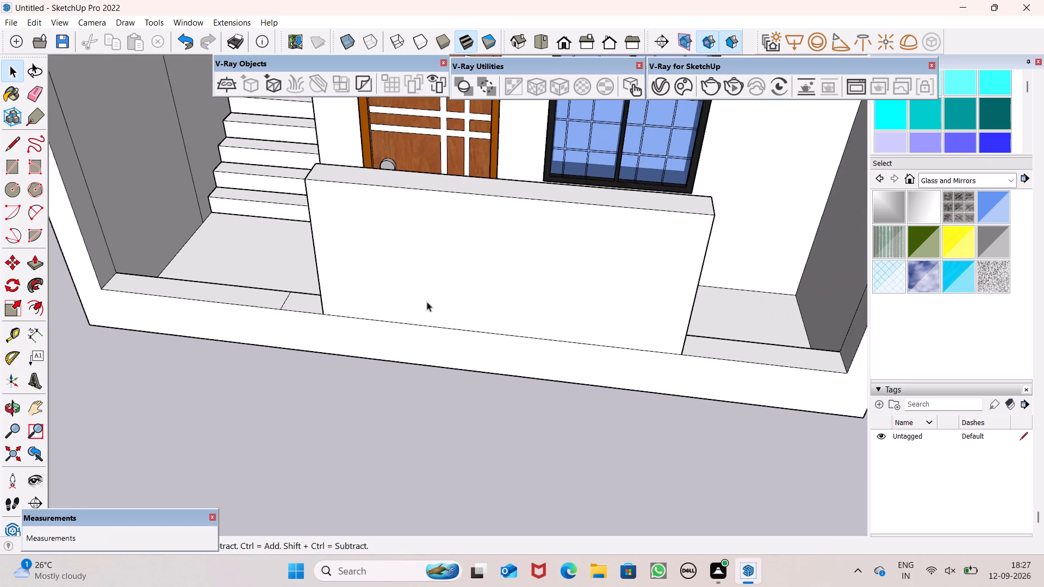
{"action": "scroll", "coordinate": [427, 302], "scroll_direction": "up", "scroll_amount": 2}
{"action": "left_click", "coordinate": [15, 142]}
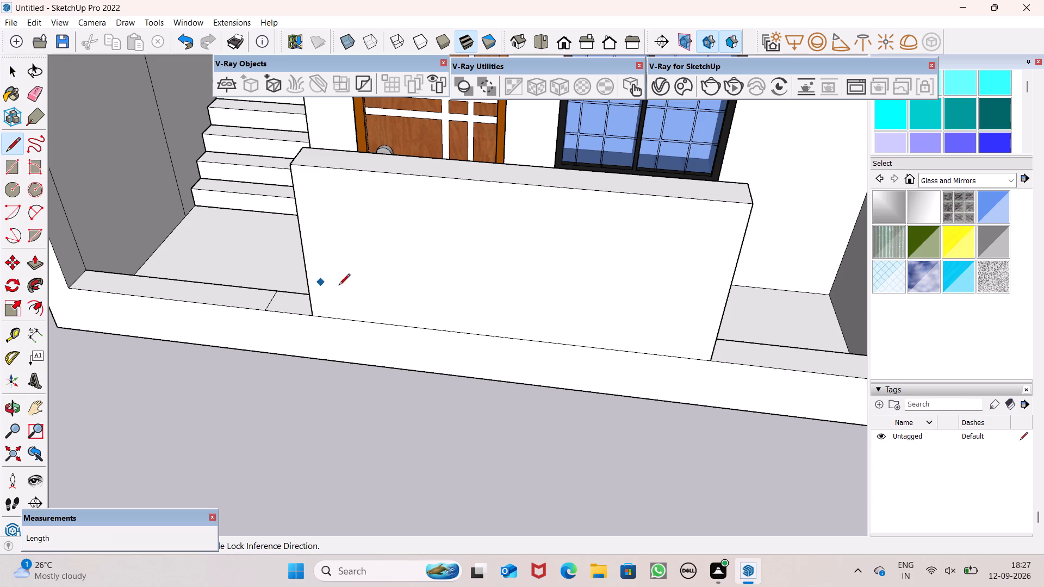
{"action": "key", "text": "ctrl+z"}
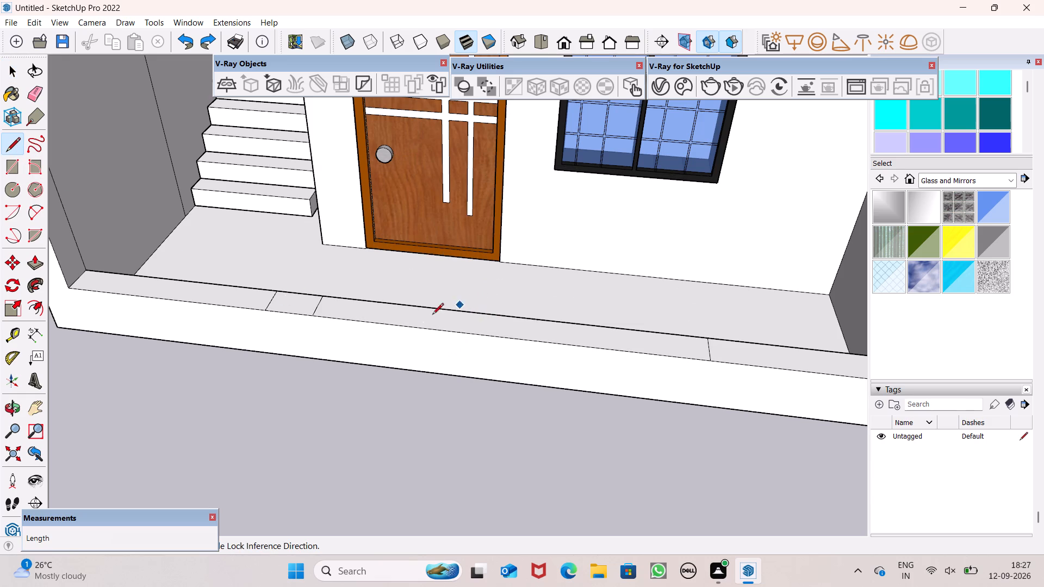
Raise the front wall's long middle section between the two dividing lines about 7 1/4" with Push/Pull.
{"action": "left_click", "coordinate": [38, 259]}
{"action": "left_click_drag", "start_coordinate": [347, 305], "coordinate": [366, 270]}
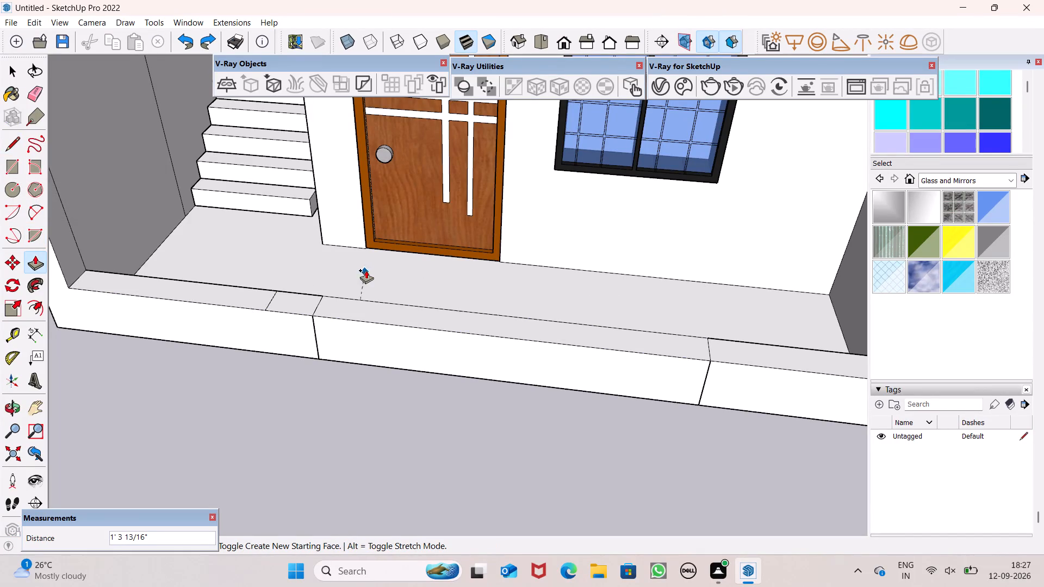
{"action": "left_click_drag", "start_coordinate": [366, 270], "coordinate": [381, 276]}
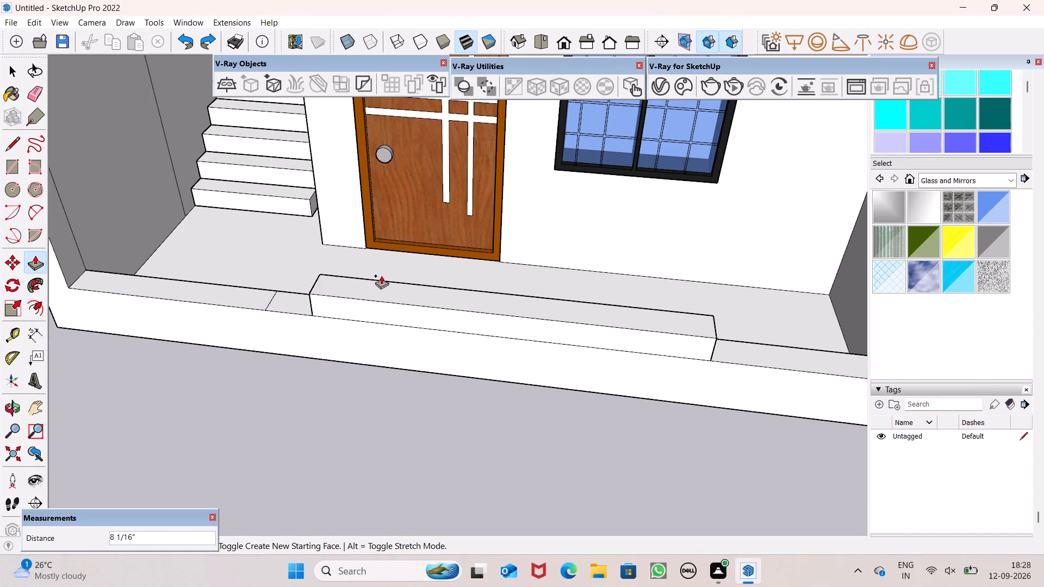
{"action": "left_click_drag", "start_coordinate": [381, 276], "coordinate": [383, 263]}
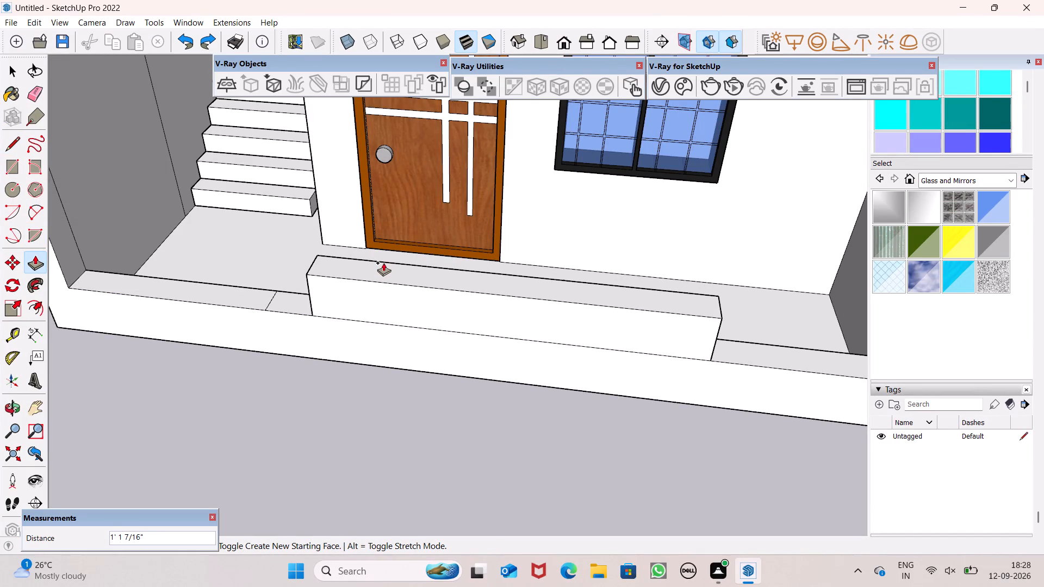
{"action": "left_click_drag", "start_coordinate": [383, 263], "coordinate": [386, 279]}
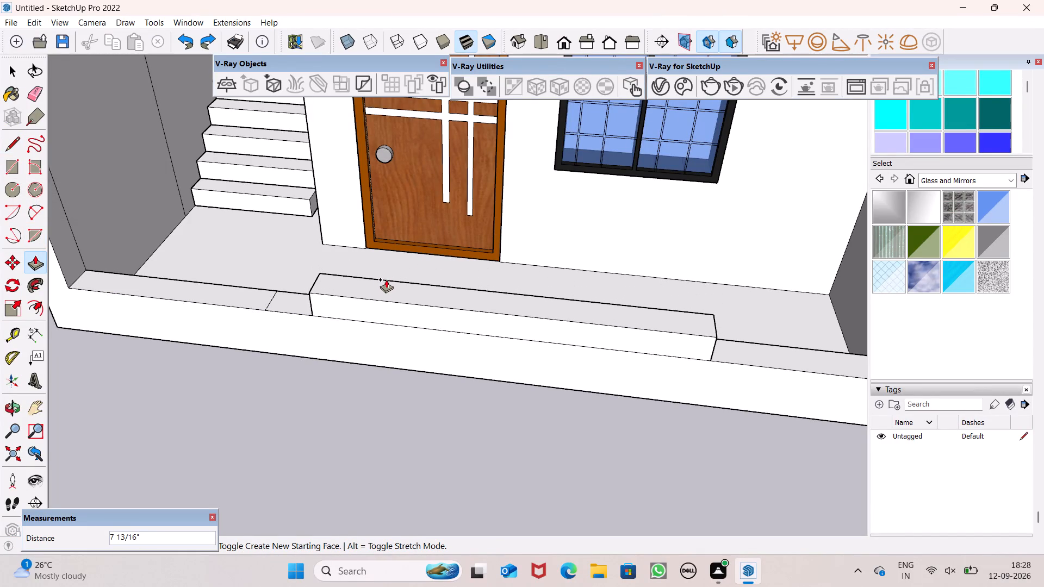
{"action": "left_click_drag", "start_coordinate": [386, 279], "coordinate": [386, 281]}
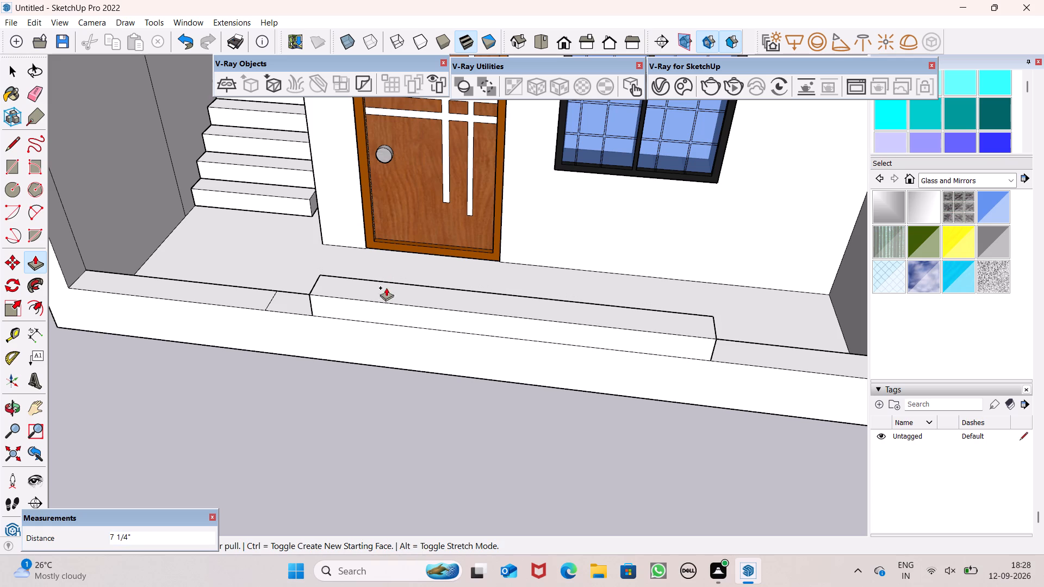
{"action": "scroll", "coordinate": [423, 257], "scroll_direction": "down", "scroll_amount": 6}
{"action": "scroll", "coordinate": [615, 307], "scroll_direction": "up", "scroll_amount": 5}
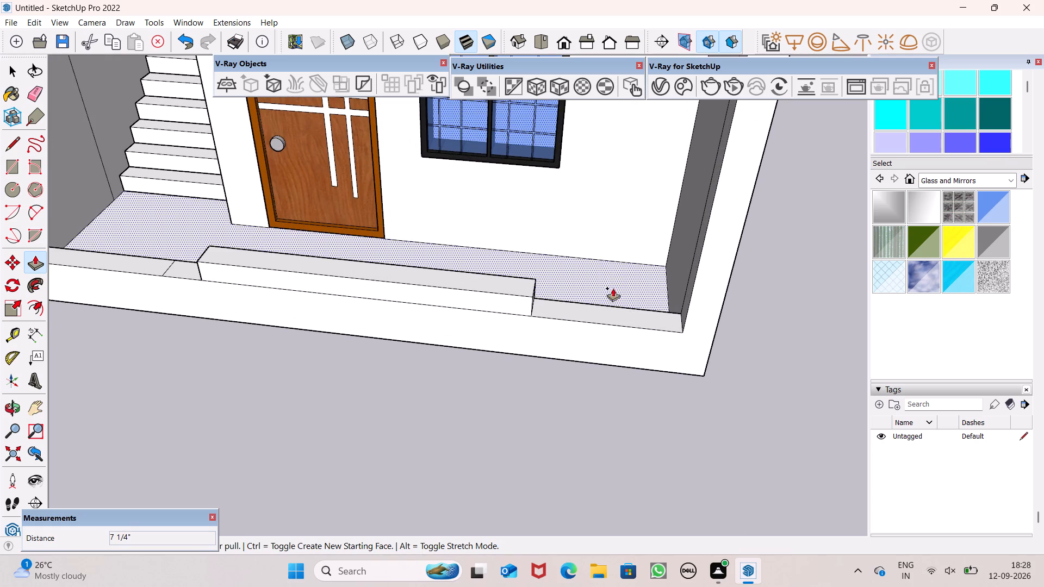
{"action": "scroll", "coordinate": [616, 272], "scroll_direction": "up", "scroll_amount": 1}
{"action": "key", "text": "space"}
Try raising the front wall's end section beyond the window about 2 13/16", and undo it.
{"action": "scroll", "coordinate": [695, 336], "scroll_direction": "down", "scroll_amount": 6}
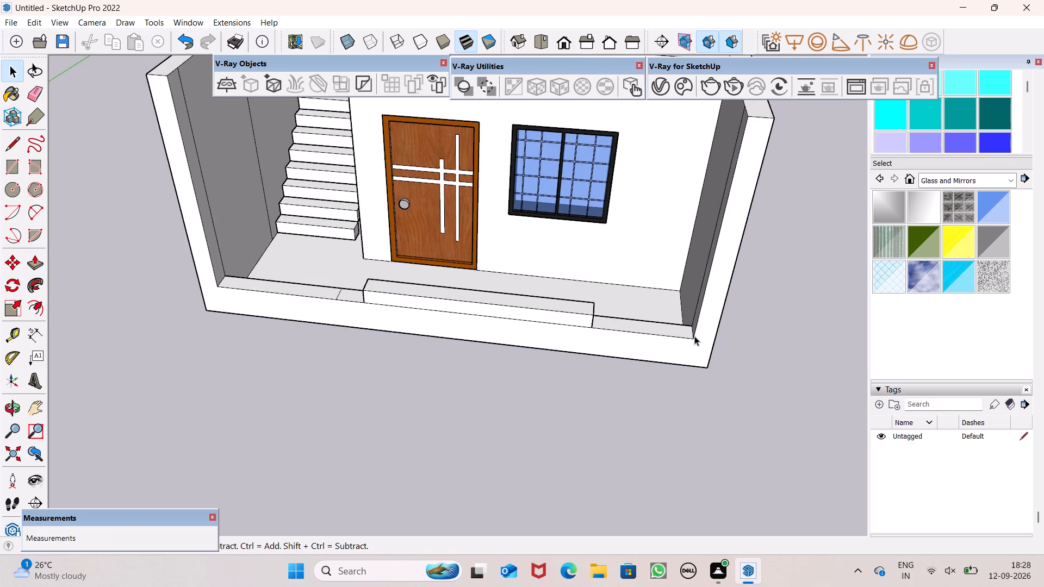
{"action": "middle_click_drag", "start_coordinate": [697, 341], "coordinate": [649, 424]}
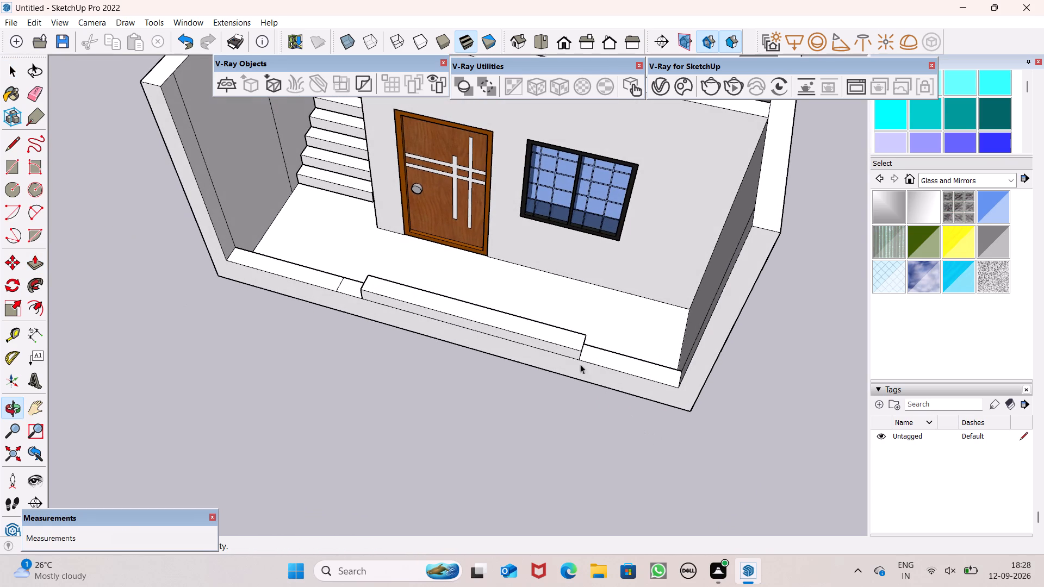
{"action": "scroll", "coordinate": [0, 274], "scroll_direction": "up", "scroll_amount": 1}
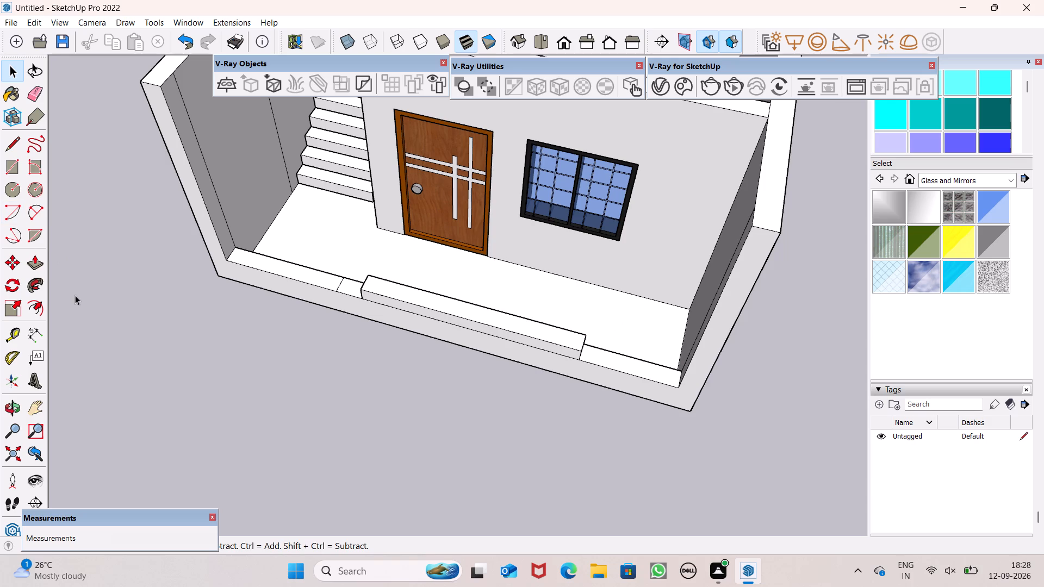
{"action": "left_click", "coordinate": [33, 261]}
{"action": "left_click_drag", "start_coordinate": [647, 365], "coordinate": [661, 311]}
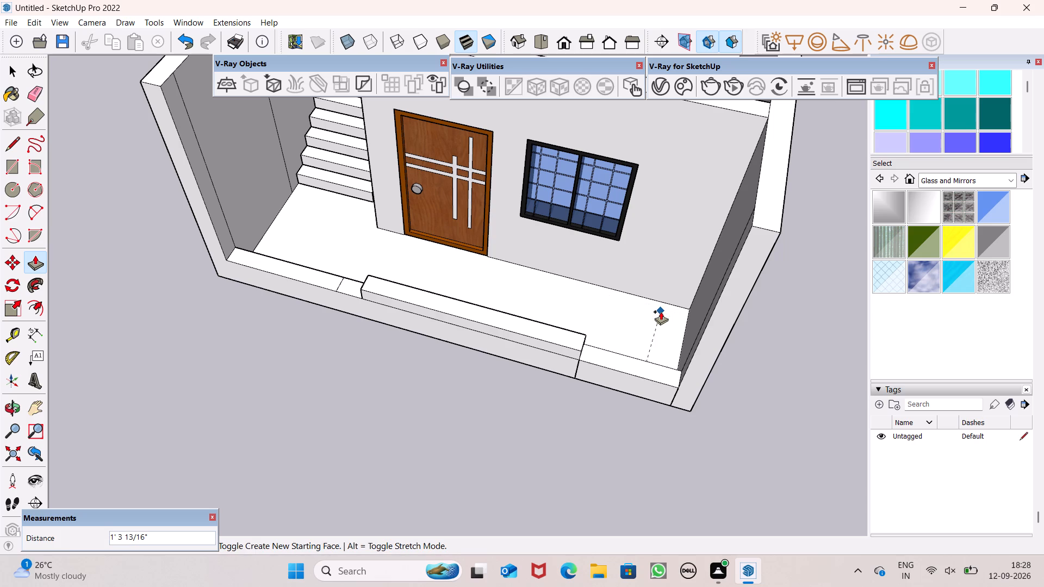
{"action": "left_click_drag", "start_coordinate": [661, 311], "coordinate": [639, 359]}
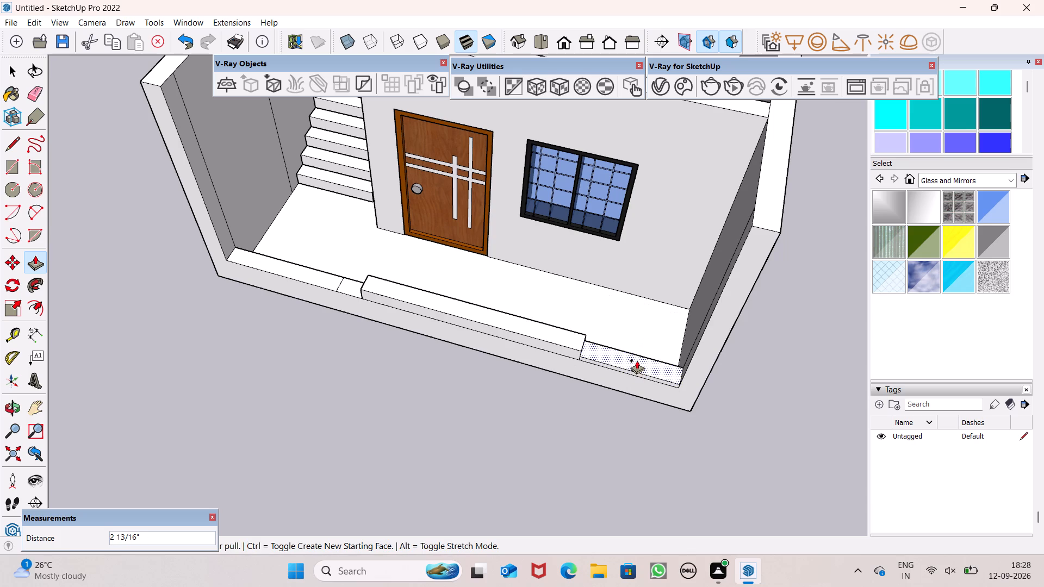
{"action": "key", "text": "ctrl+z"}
Raise the front wall's end section beyond the window about 3' 2 9/16" with Push/Pull.
{"action": "left_click_drag", "start_coordinate": [637, 360], "coordinate": [638, 344]}
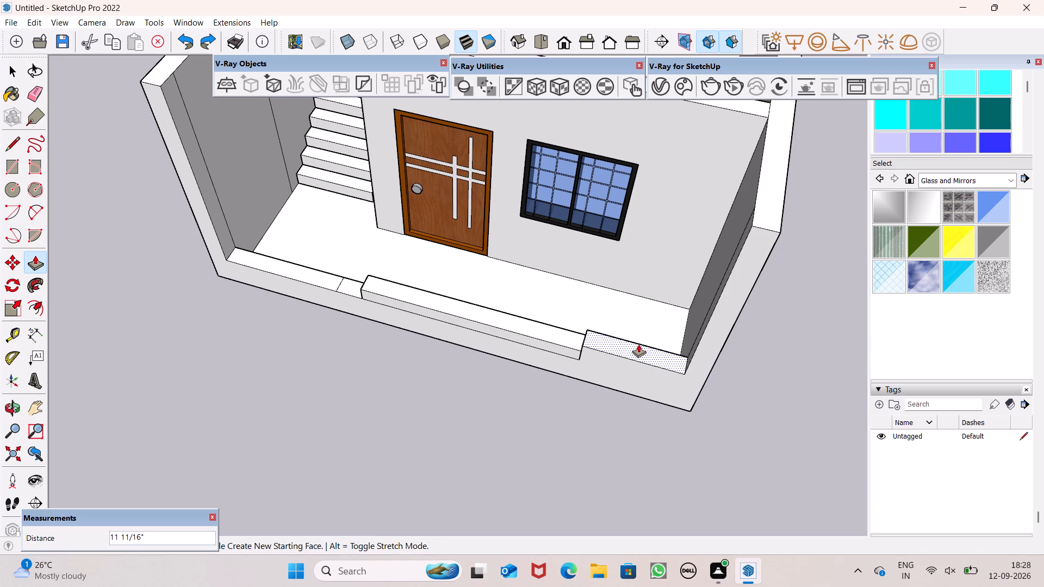
{"action": "left_click_drag", "start_coordinate": [638, 344], "coordinate": [647, 307]}
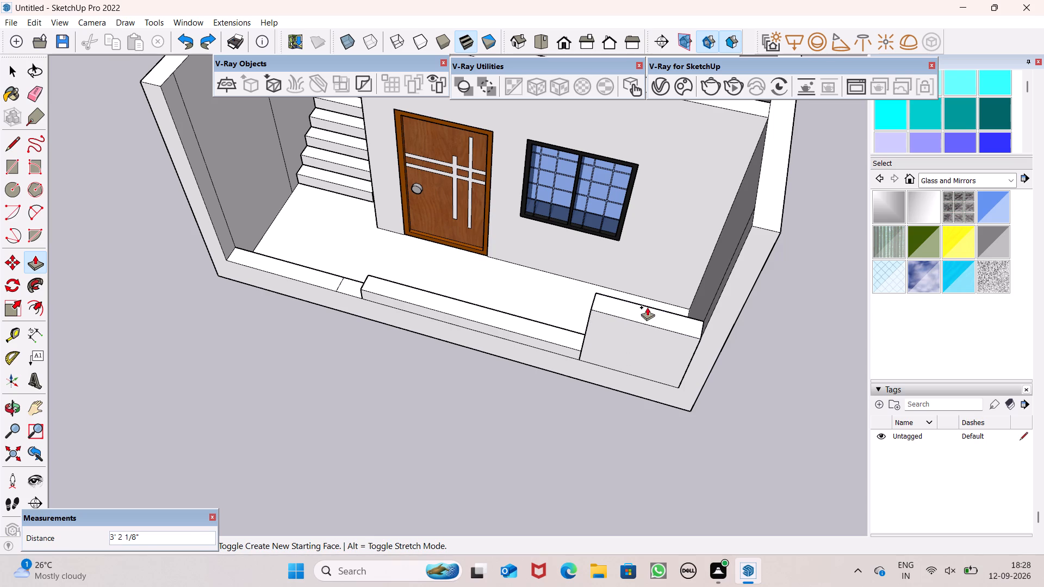
{"action": "left_click_drag", "start_coordinate": [647, 307], "coordinate": [648, 307]}
{"action": "scroll", "coordinate": [651, 320], "scroll_direction": "down", "scroll_amount": 5}
{"action": "middle_click_drag", "start_coordinate": [686, 328], "coordinate": [743, 144]}
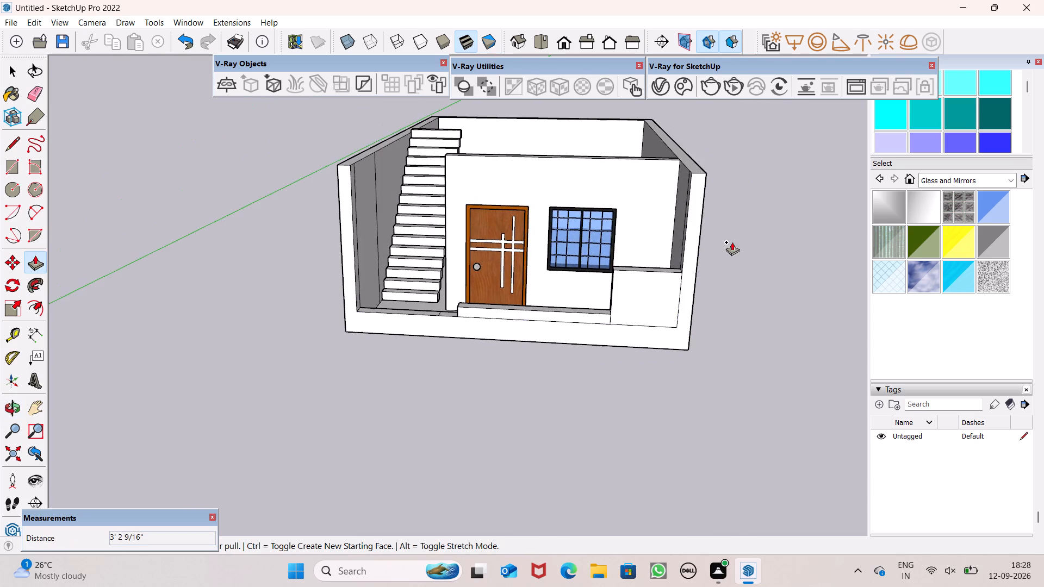
{"action": "scroll", "coordinate": [730, 250], "scroll_direction": "up", "scroll_amount": 7}
{"action": "scroll", "coordinate": [631, 302], "scroll_direction": "up", "scroll_amount": 2}
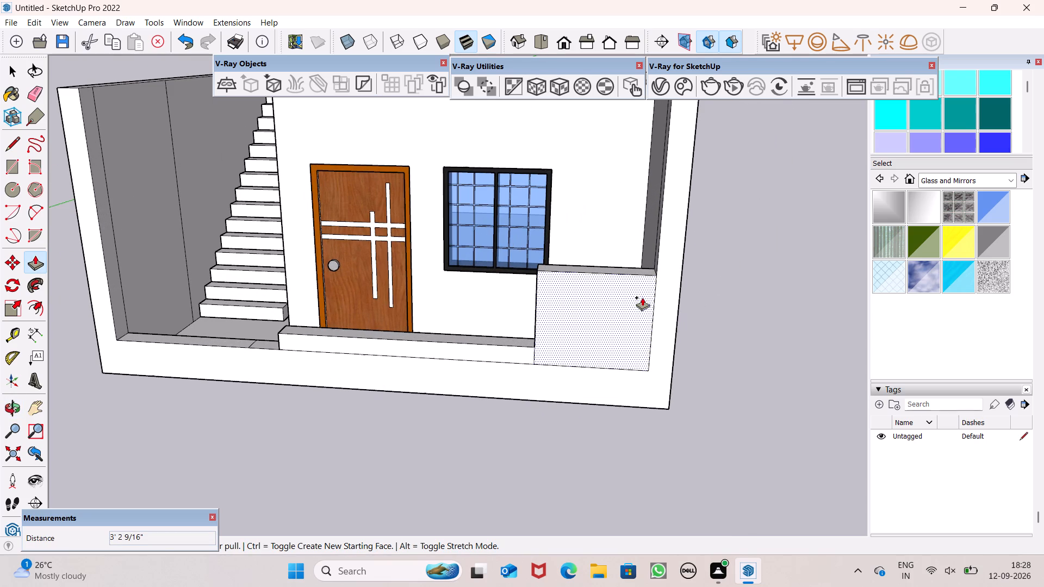
{"action": "key", "text": "space"}
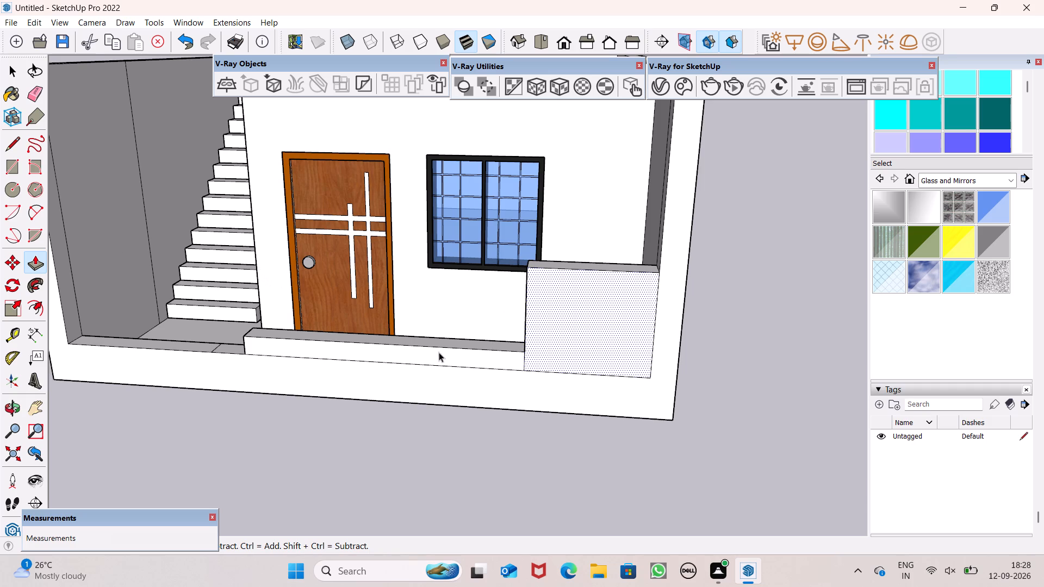
Examine the stepped front wall from the front and close up around the staircase-side section.
{"action": "scroll", "coordinate": [589, 354], "scroll_direction": "down", "scroll_amount": 6}
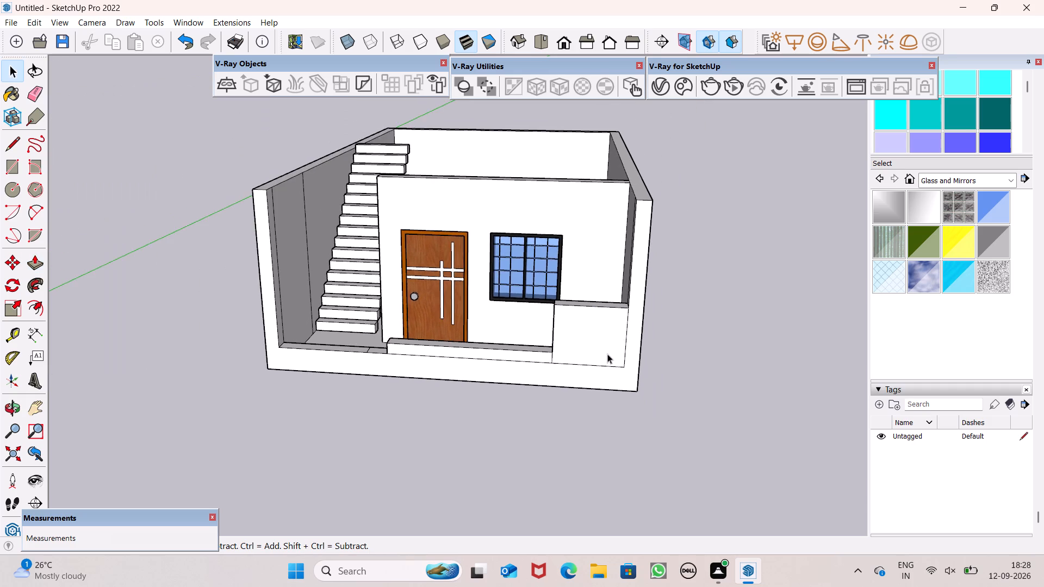
{"action": "middle_click_drag", "start_coordinate": [619, 394], "coordinate": [641, 485]}
{"action": "middle_click_drag", "start_coordinate": [631, 427], "coordinate": [620, 344]}
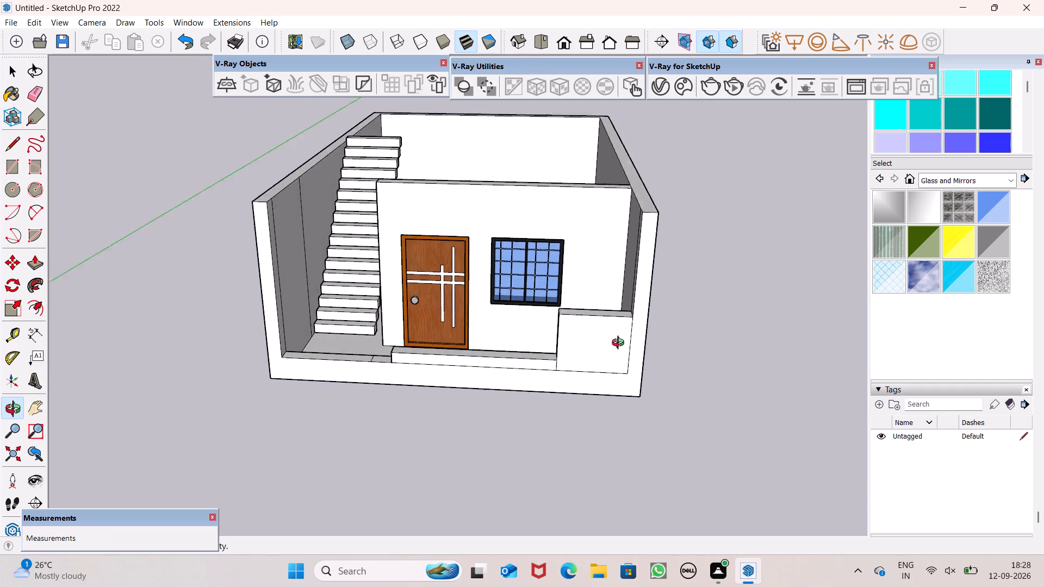
{"action": "middle_click_drag", "start_coordinate": [620, 344], "coordinate": [621, 322]}
{"action": "scroll", "coordinate": [610, 341], "scroll_direction": "down", "scroll_amount": 4}
{"action": "scroll", "coordinate": [511, 355], "scroll_direction": "down", "scroll_amount": 2}
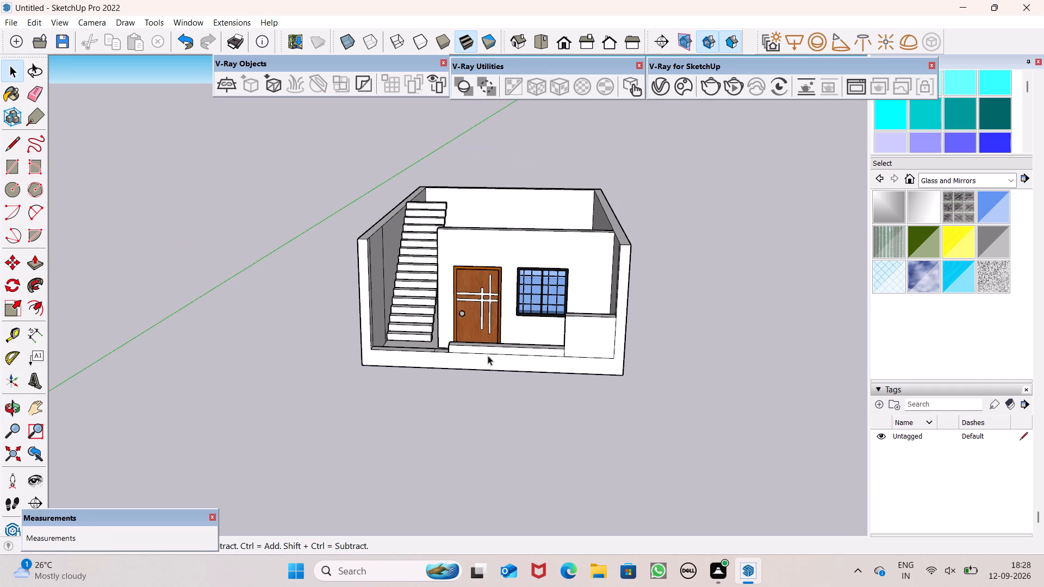
{"action": "scroll", "coordinate": [382, 338], "scroll_direction": "up", "scroll_amount": 5}
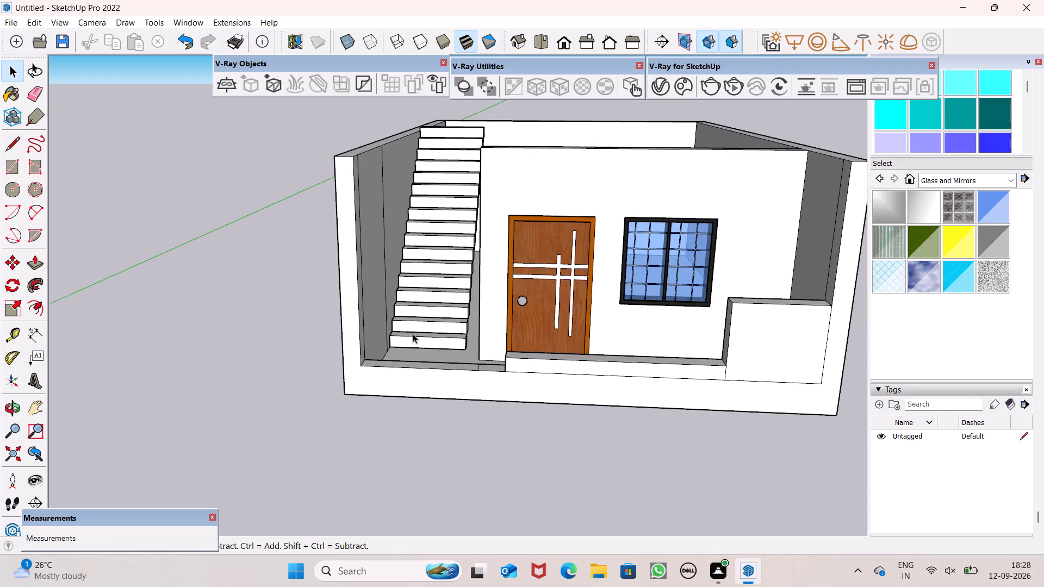
{"action": "scroll", "coordinate": [413, 334], "scroll_direction": "up", "scroll_amount": 1}
{"action": "middle_click_drag", "start_coordinate": [456, 401], "coordinate": [453, 468]}
{"action": "scroll", "coordinate": [480, 511], "scroll_direction": "up", "scroll_amount": 1}
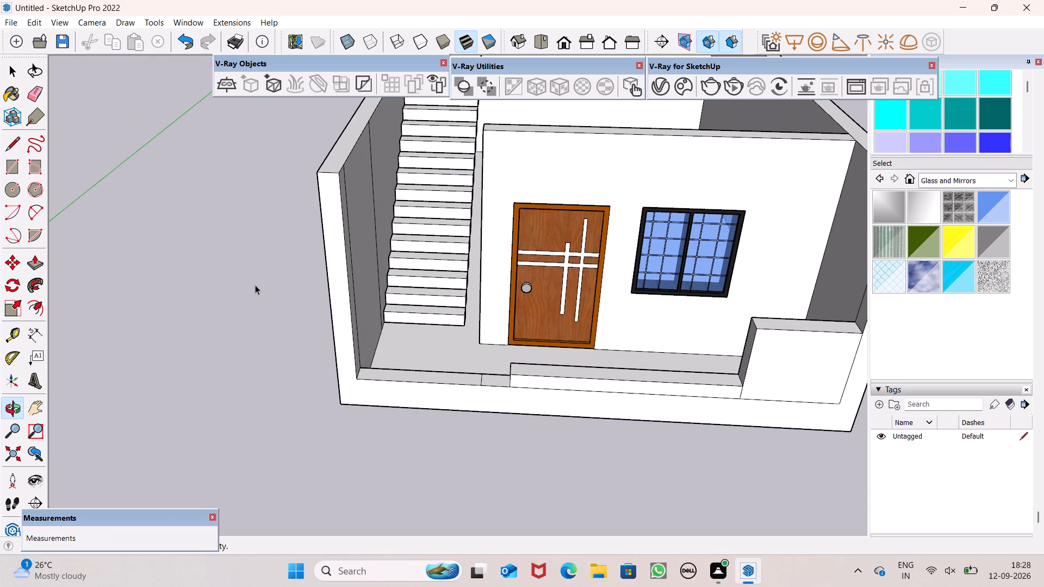
{"action": "scroll", "coordinate": [354, 309], "scroll_direction": "up", "scroll_amount": 5}
{"action": "middle_click_drag", "start_coordinate": [433, 342], "coordinate": [415, 379]}
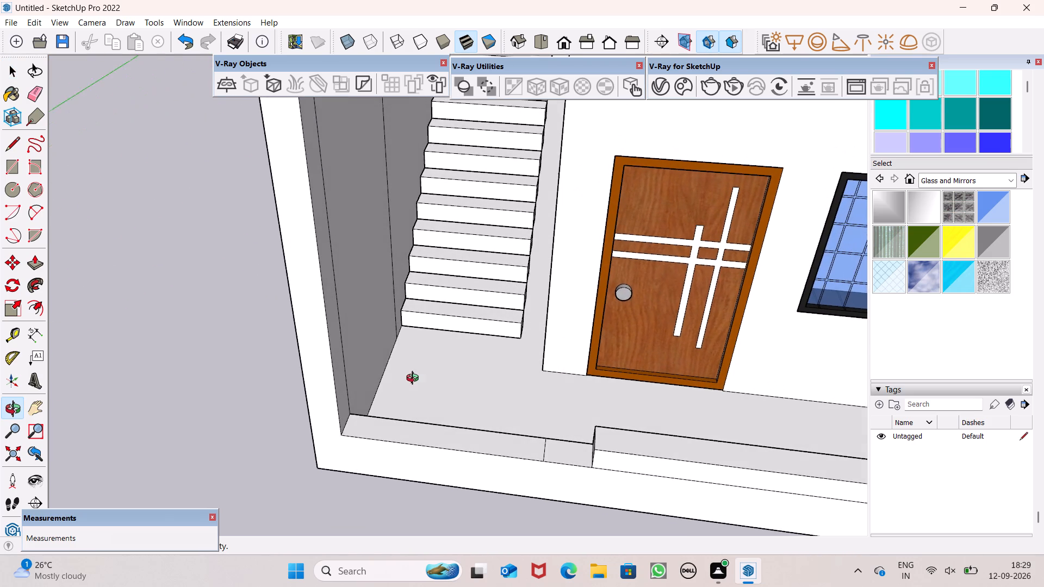
{"action": "middle_click_drag", "start_coordinate": [415, 379], "coordinate": [411, 358]}
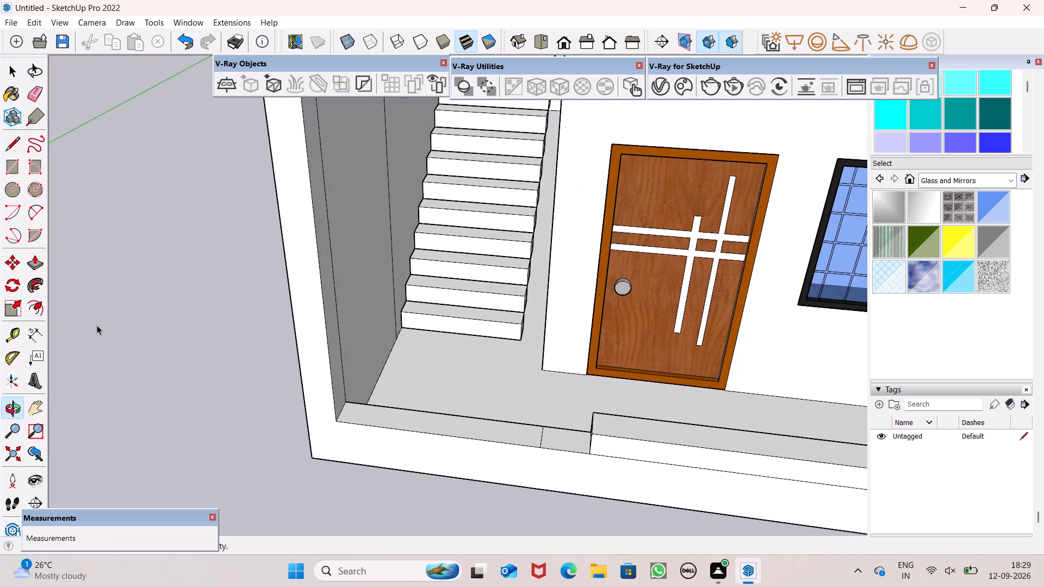
Raise the front wall's staircase-side section 3' 2 9/16" with Push/Pull, matching the top of the raised window-side end section.
{"action": "scroll", "coordinate": [243, 348], "scroll_direction": "down", "scroll_amount": 2}
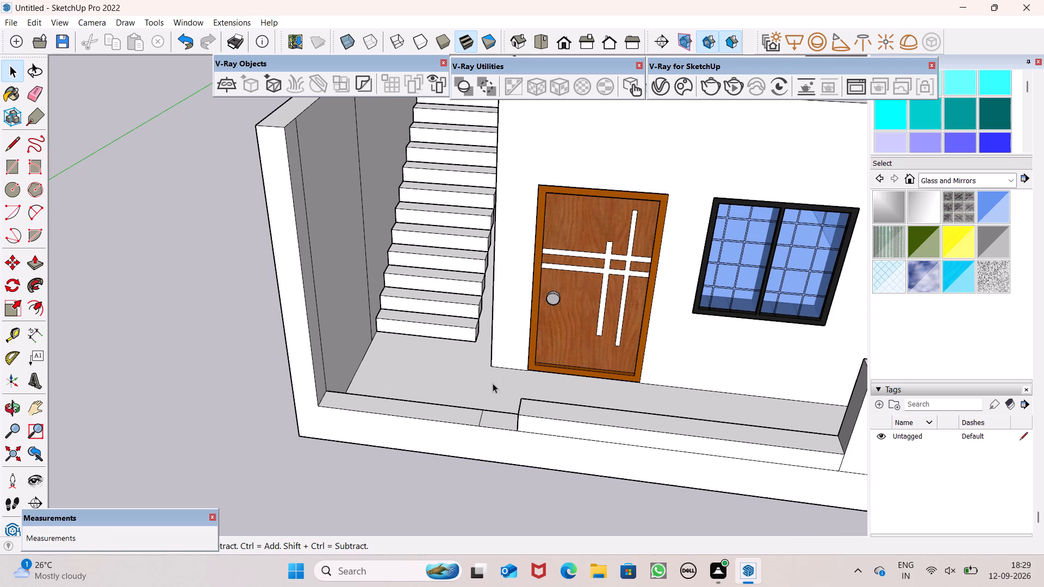
{"action": "scroll", "coordinate": [493, 384], "scroll_direction": "down", "scroll_amount": 1}
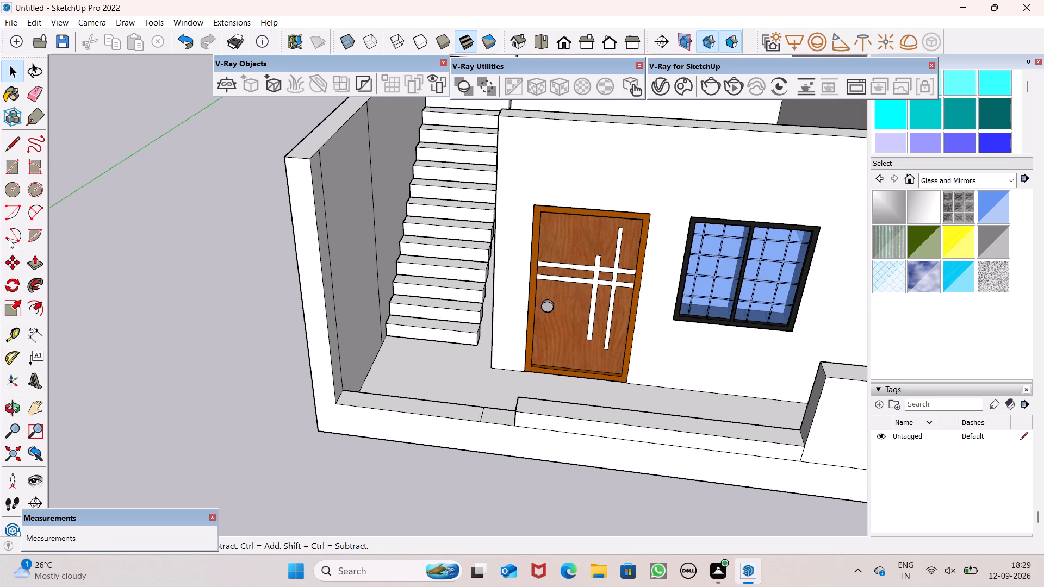
{"action": "left_click_drag", "start_coordinate": [30, 260], "coordinate": [36, 263]}
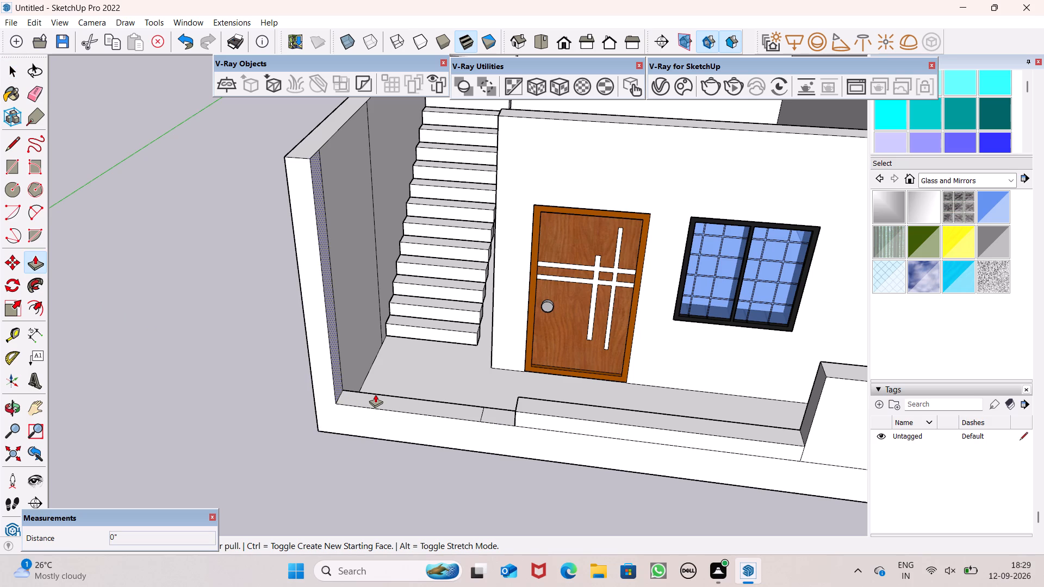
{"action": "left_click_drag", "start_coordinate": [375, 394], "coordinate": [367, 347]}
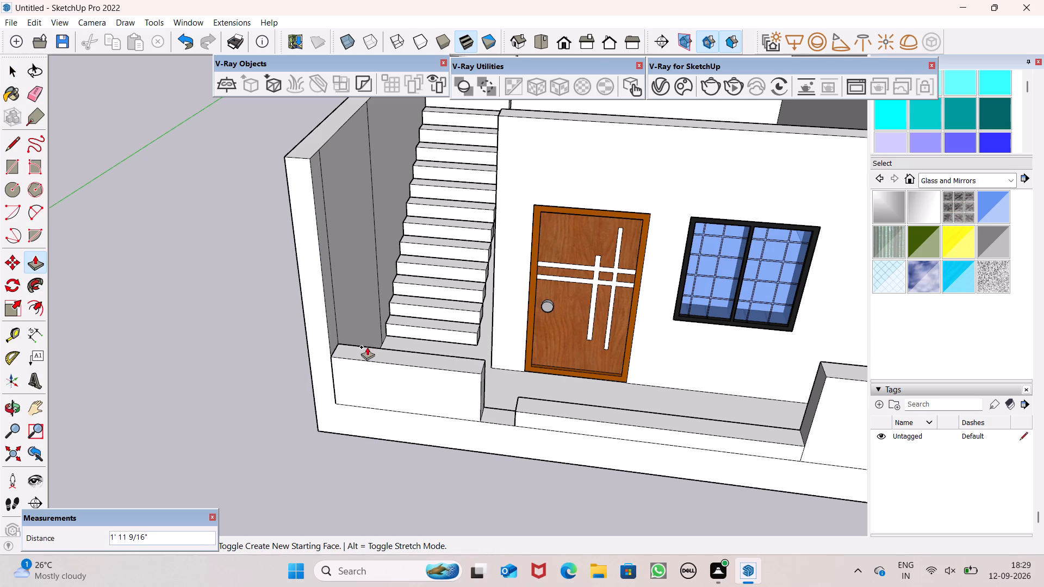
{"action": "left_click_drag", "start_coordinate": [367, 347], "coordinate": [747, 351]}
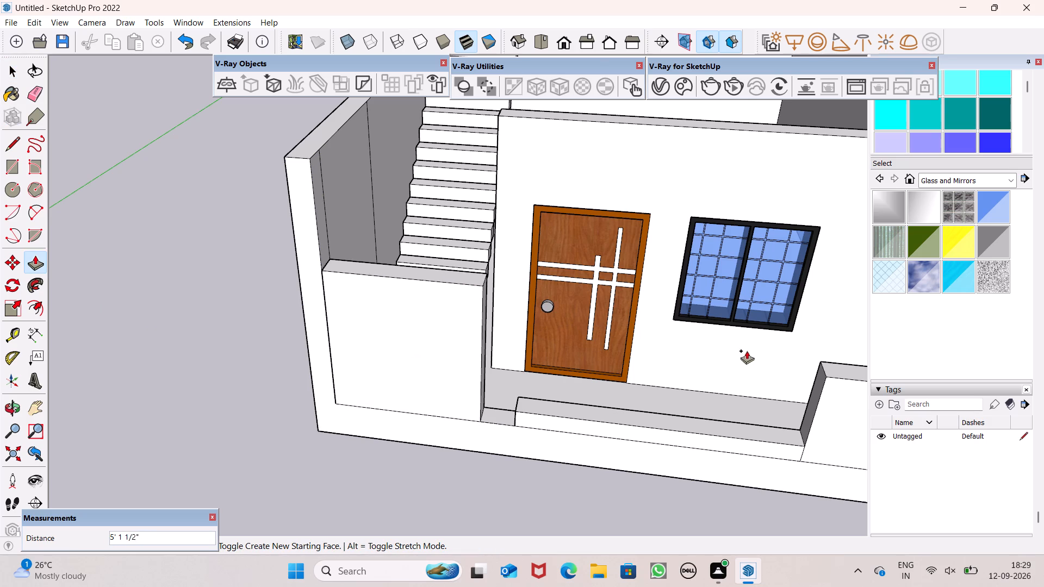
{"action": "left_click_drag", "start_coordinate": [747, 351], "coordinate": [839, 381]}
Examine the front wall's two raised end sections and the short section in front of the door.
{"action": "scroll", "coordinate": [542, 356], "scroll_direction": "down", "scroll_amount": 7}
{"action": "middle_click_drag", "start_coordinate": [617, 377], "coordinate": [614, 378]}
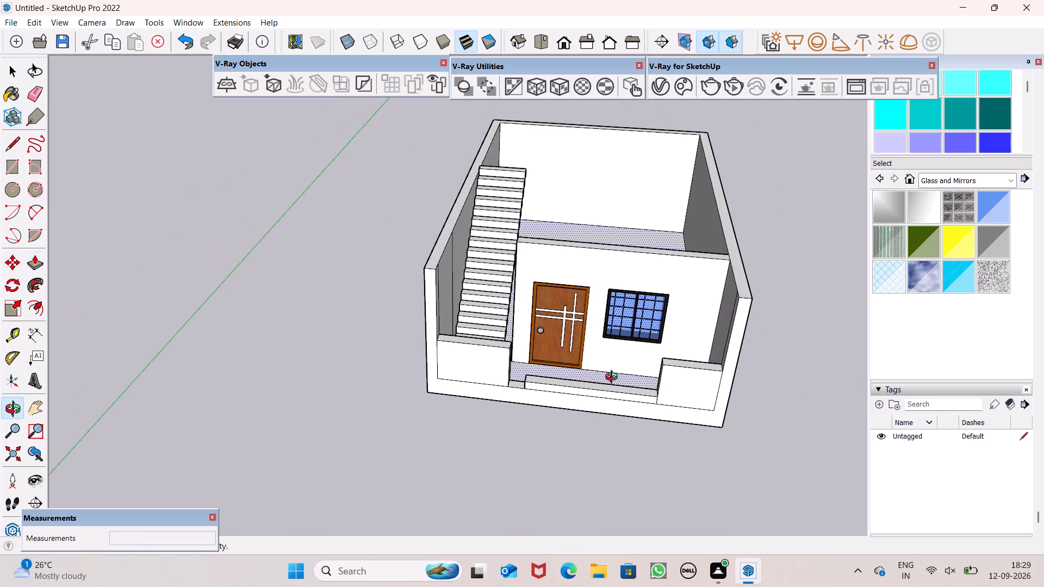
{"action": "middle_click_drag", "start_coordinate": [614, 378], "coordinate": [657, 262]}
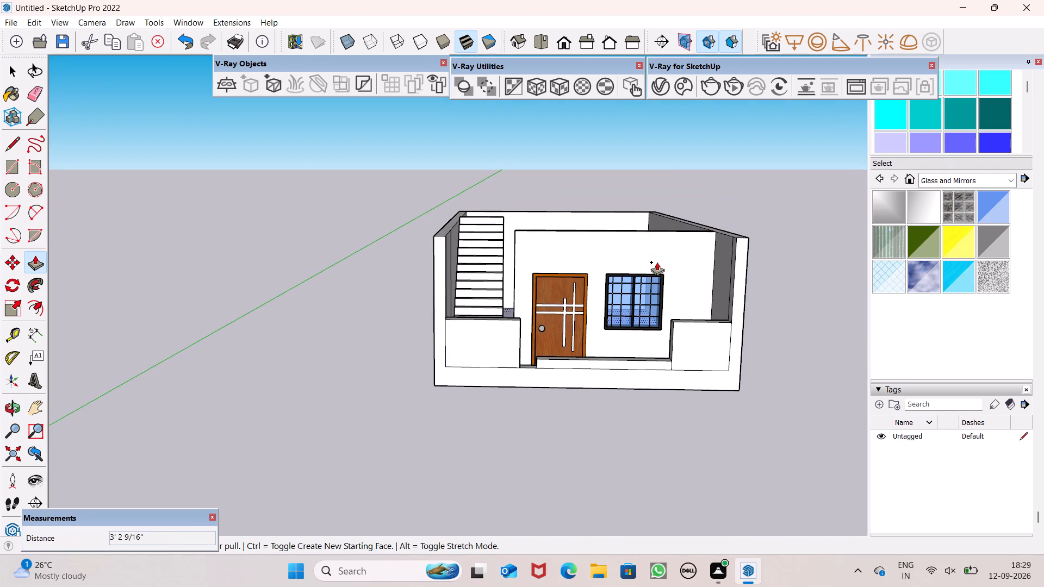
{"action": "scroll", "coordinate": [629, 334], "scroll_direction": "up", "scroll_amount": 5}
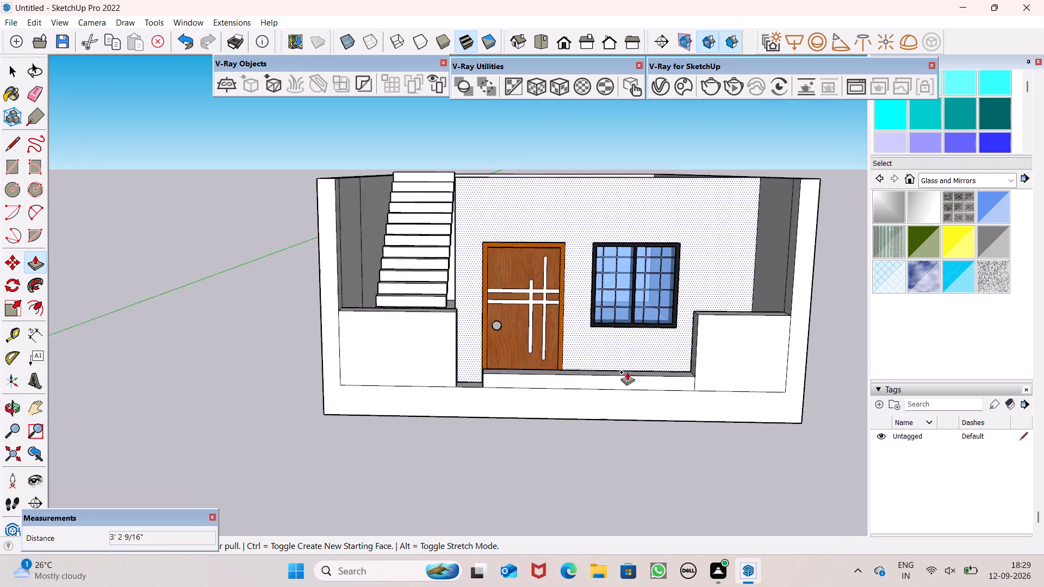
{"action": "scroll", "coordinate": [620, 392], "scroll_direction": "down", "scroll_amount": 3}
{"action": "middle_click_drag", "start_coordinate": [610, 388], "coordinate": [555, 502]}
{"action": "scroll", "coordinate": [505, 439], "scroll_direction": "up", "scroll_amount": 5}
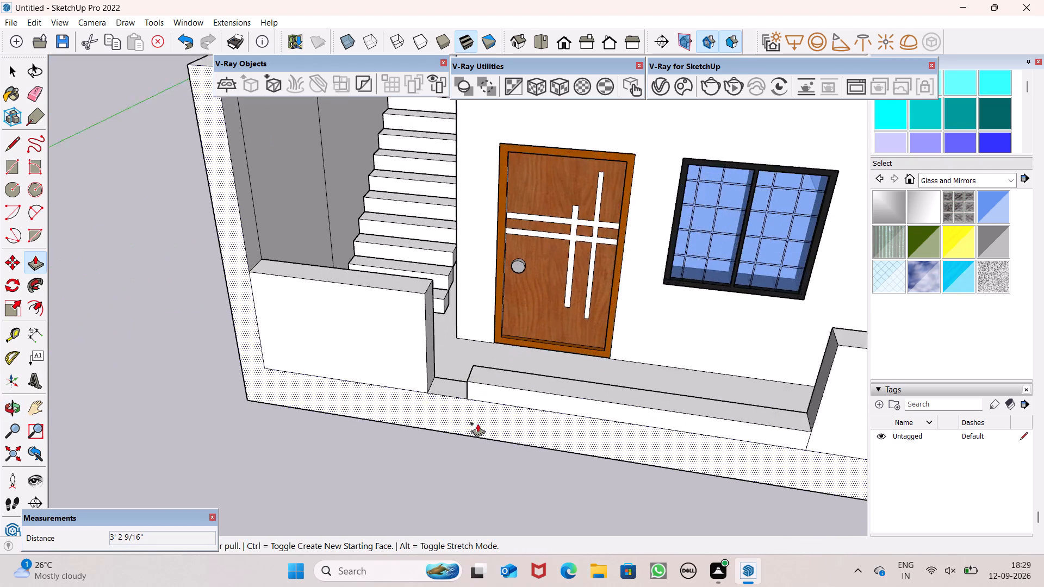
Raise the short front-wall section beside the staircase-side section about 2' 4 3/16" with Push/Pull, forming a middle step.
{"action": "scroll", "coordinate": [477, 423], "scroll_direction": "up", "scroll_amount": 8}
{"action": "middle_click_drag", "start_coordinate": [452, 371], "coordinate": [464, 430]}
{"action": "scroll", "coordinate": [432, 404], "scroll_direction": "up", "scroll_amount": 4}
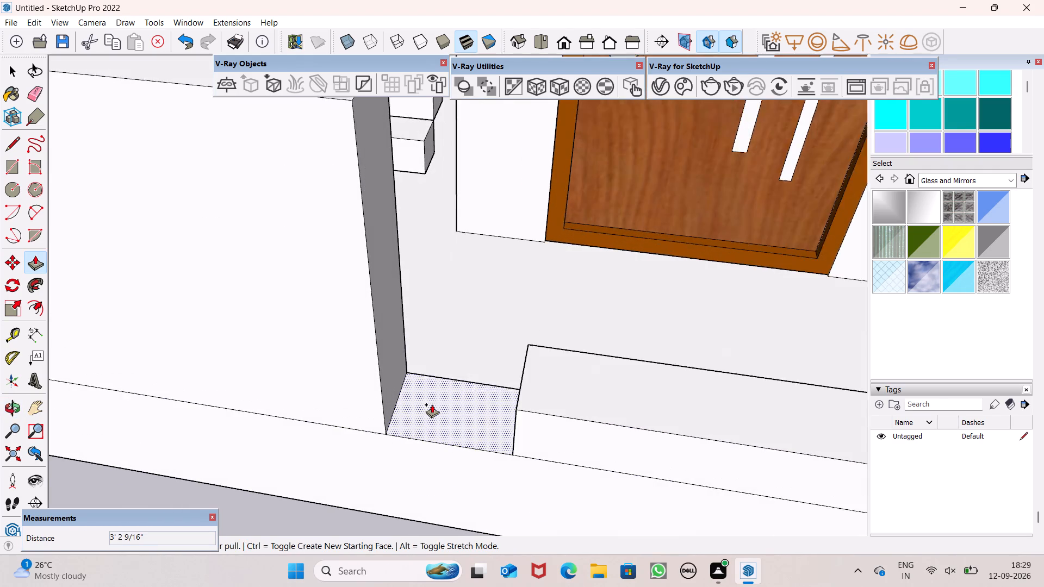
{"action": "scroll", "coordinate": [432, 404], "scroll_direction": "up", "scroll_amount": 2}
{"action": "left_click_drag", "start_coordinate": [431, 404], "coordinate": [357, 125]}
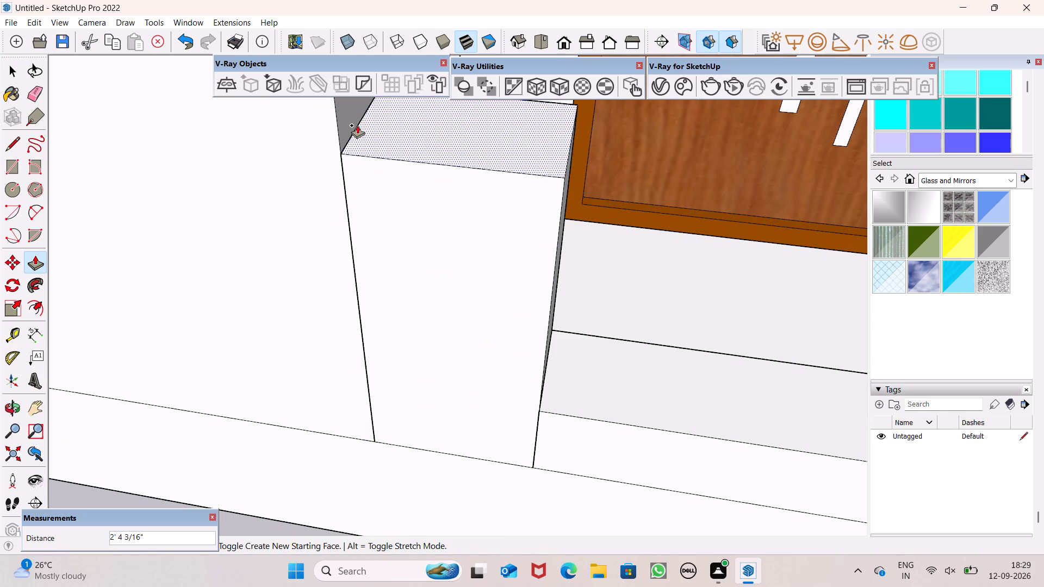
{"action": "left_click_drag", "start_coordinate": [357, 125], "coordinate": [357, 125]}
{"action": "scroll", "coordinate": [429, 207], "scroll_direction": "down", "scroll_amount": 8}
{"action": "middle_click_drag", "start_coordinate": [493, 223], "coordinate": [492, 170]}
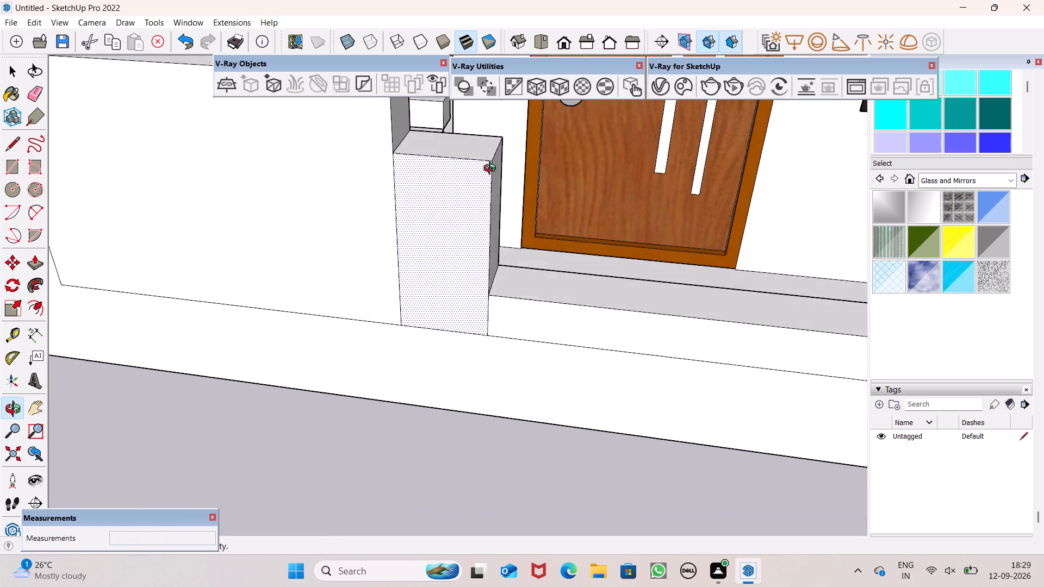
{"action": "middle_click_drag", "start_coordinate": [492, 170], "coordinate": [498, 162]}
{"action": "scroll", "coordinate": [513, 177], "scroll_direction": "down", "scroll_amount": 9}
{"action": "middle_click_drag", "start_coordinate": [540, 212], "coordinate": [543, 174]}
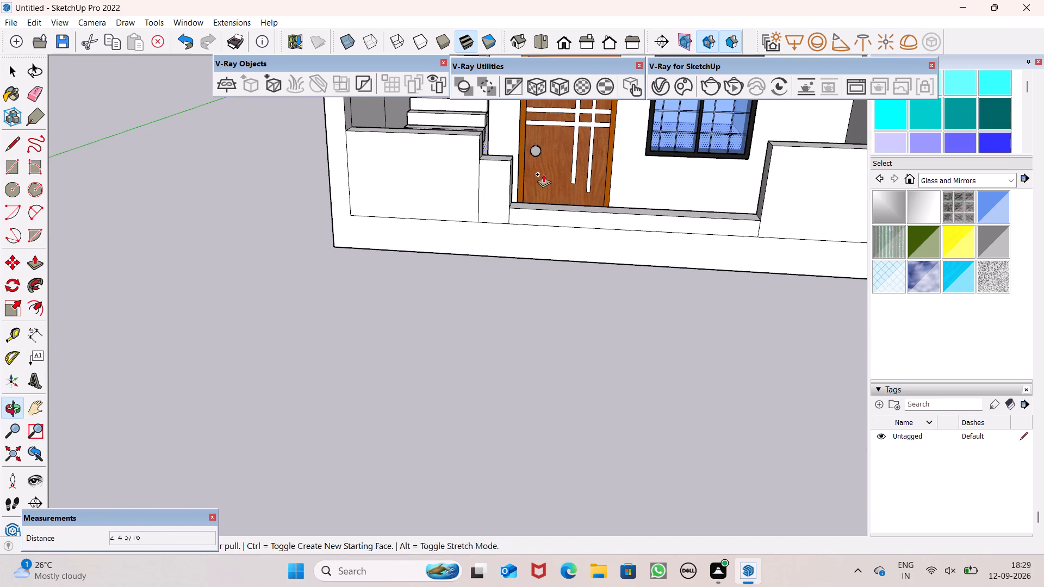
{"action": "key", "text": "space"}
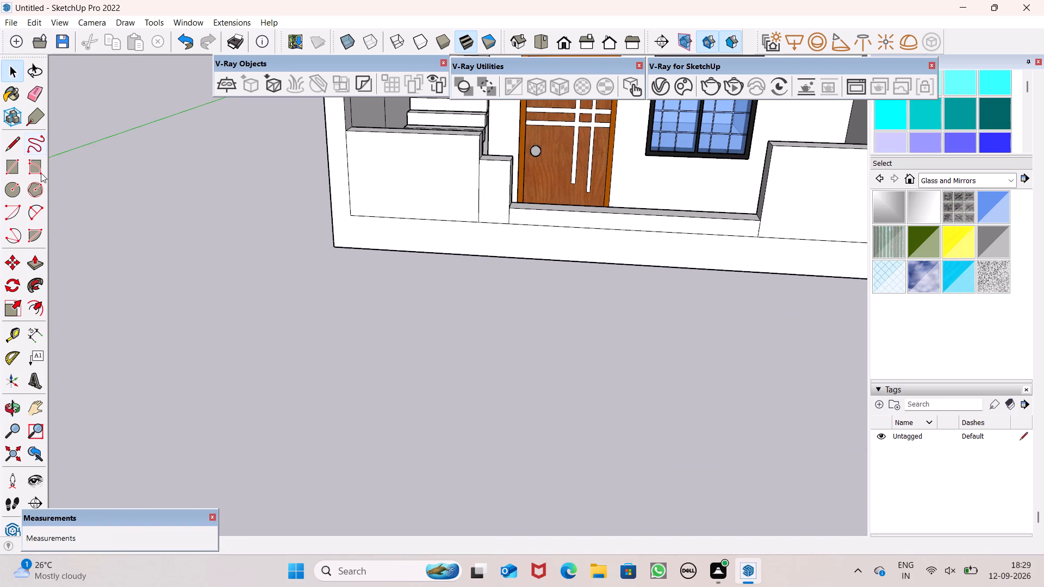
Draw a horizontal rectangle about 6' 5/8" by 7 13/16" across the front faces of the staircase-side and middle-step wall sections.
{"action": "left_click", "coordinate": [11, 171]}
{"action": "scroll", "coordinate": [341, 178], "scroll_direction": "up", "scroll_amount": 6}
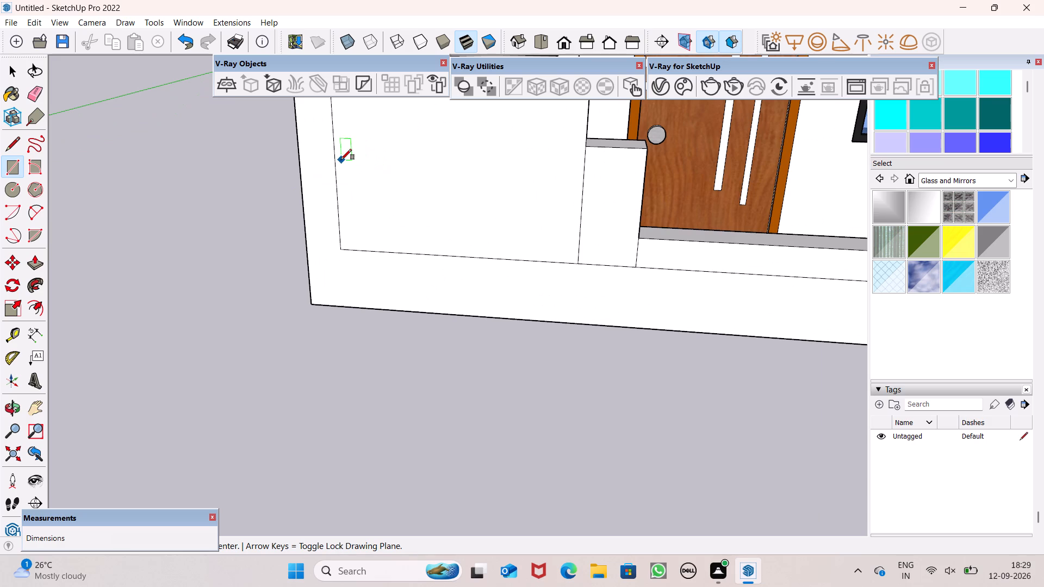
{"action": "left_click", "coordinate": [332, 129]}
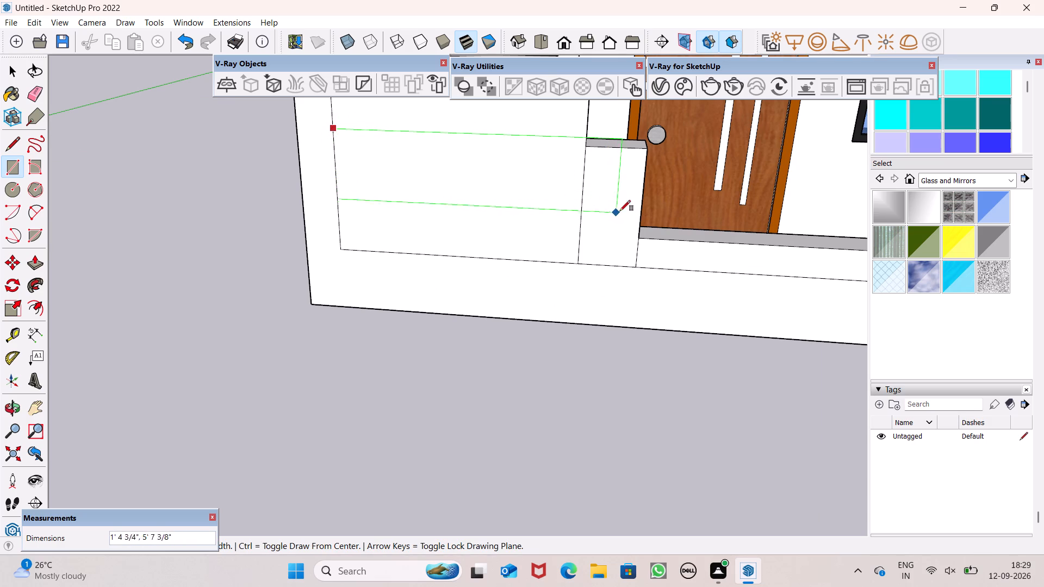
{"action": "left_click", "coordinate": [635, 174]}
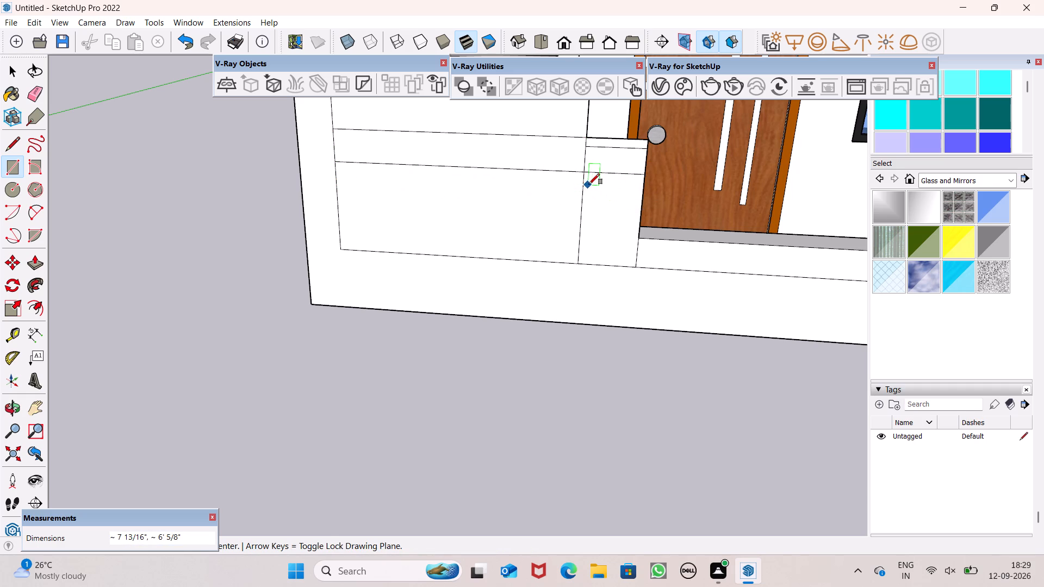
{"action": "left_click", "coordinate": [587, 175]}
{"action": "key", "text": "space"}
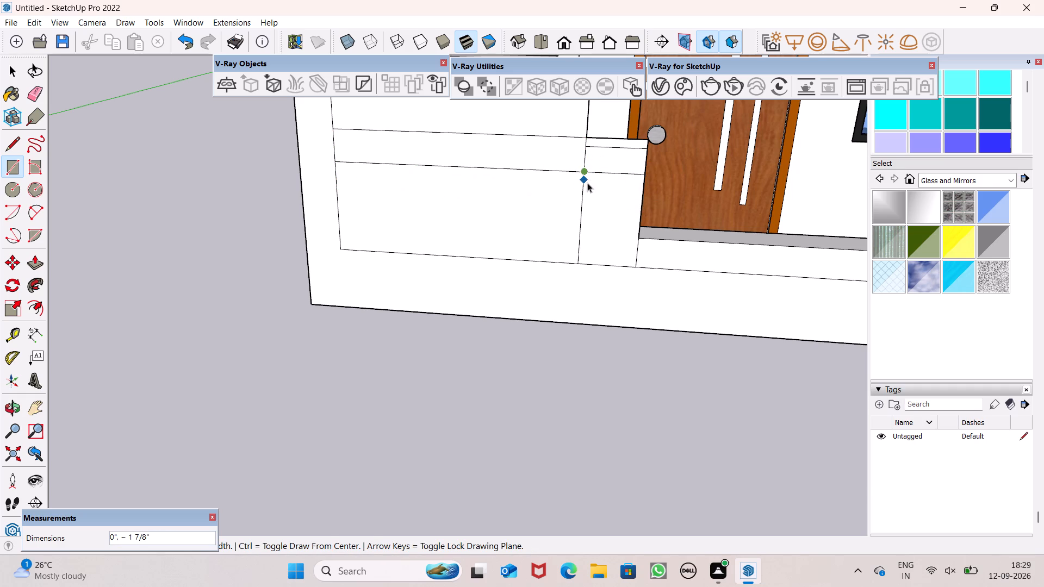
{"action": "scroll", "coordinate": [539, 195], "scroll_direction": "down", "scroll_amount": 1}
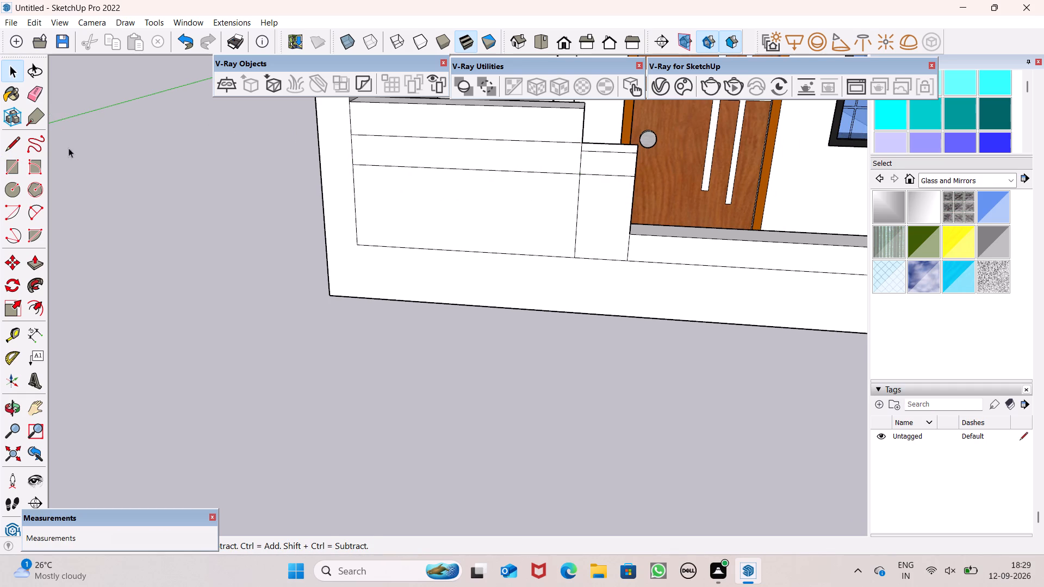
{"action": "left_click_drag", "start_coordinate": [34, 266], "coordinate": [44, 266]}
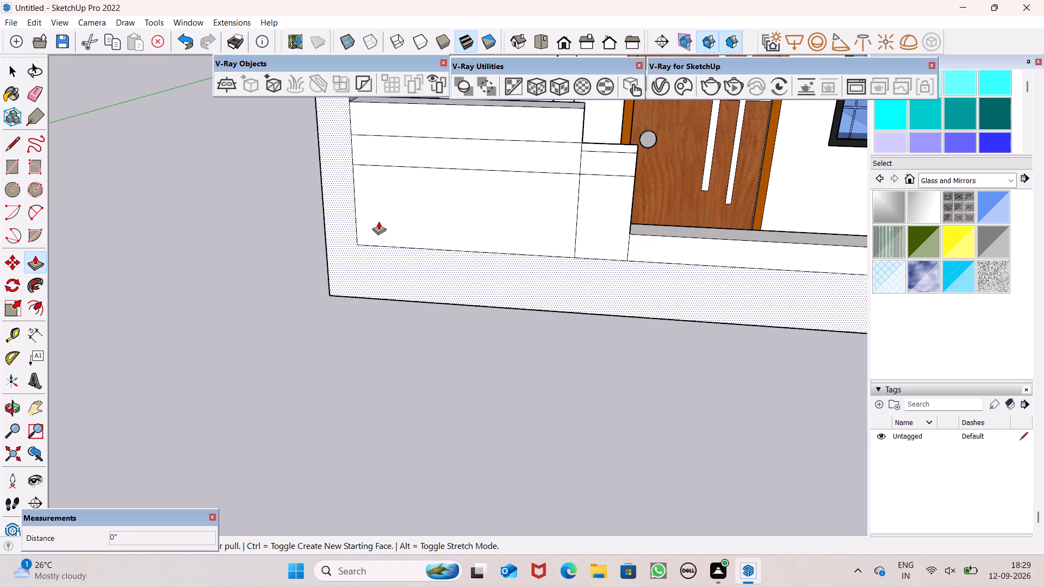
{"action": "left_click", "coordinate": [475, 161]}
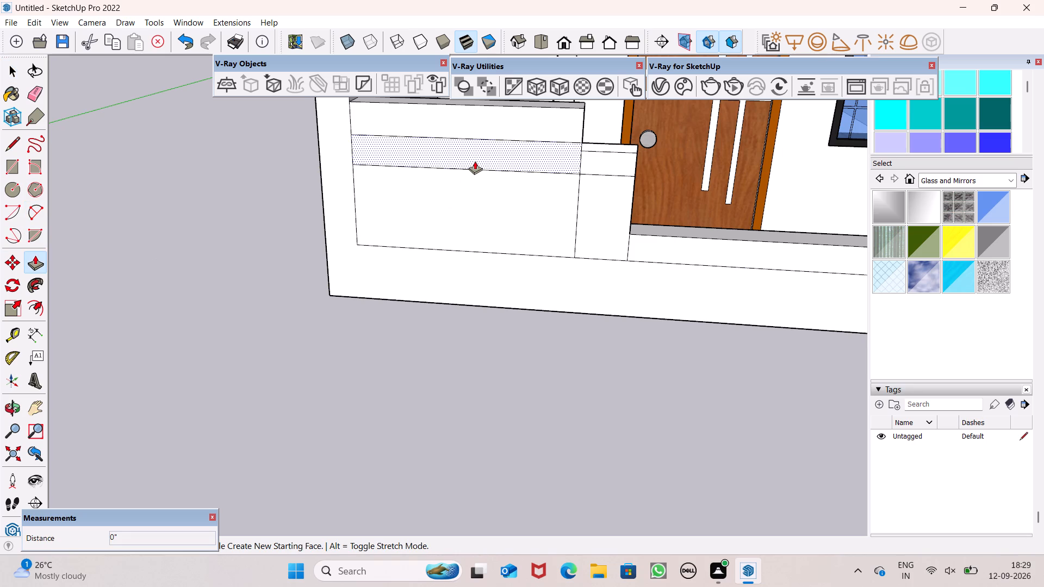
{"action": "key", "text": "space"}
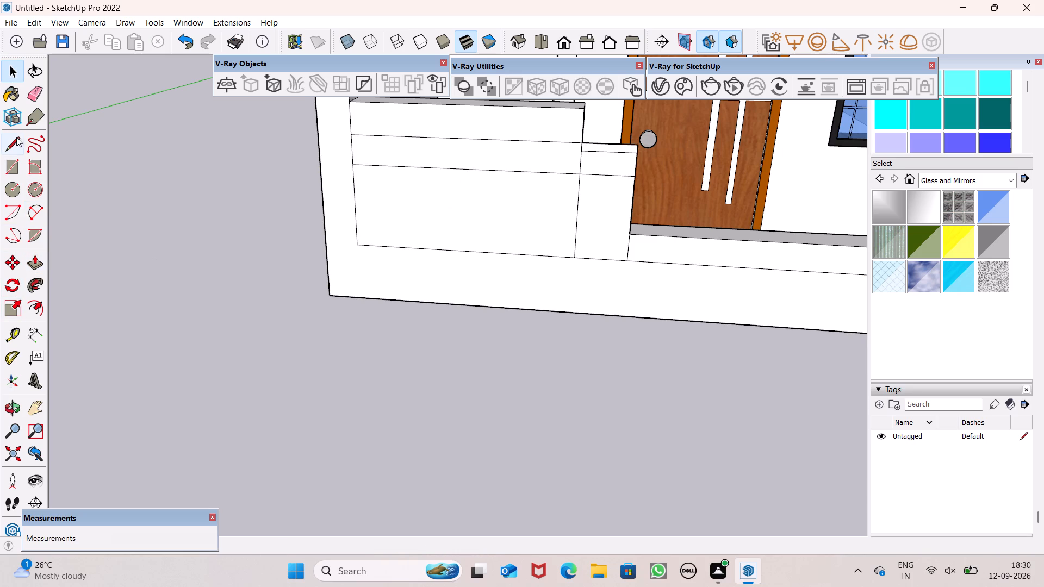
Erase the extra horizontal edge just below the top of the middle-step wall section in front of the door.
{"action": "left_click_drag", "start_coordinate": [38, 95], "coordinate": [46, 96]}
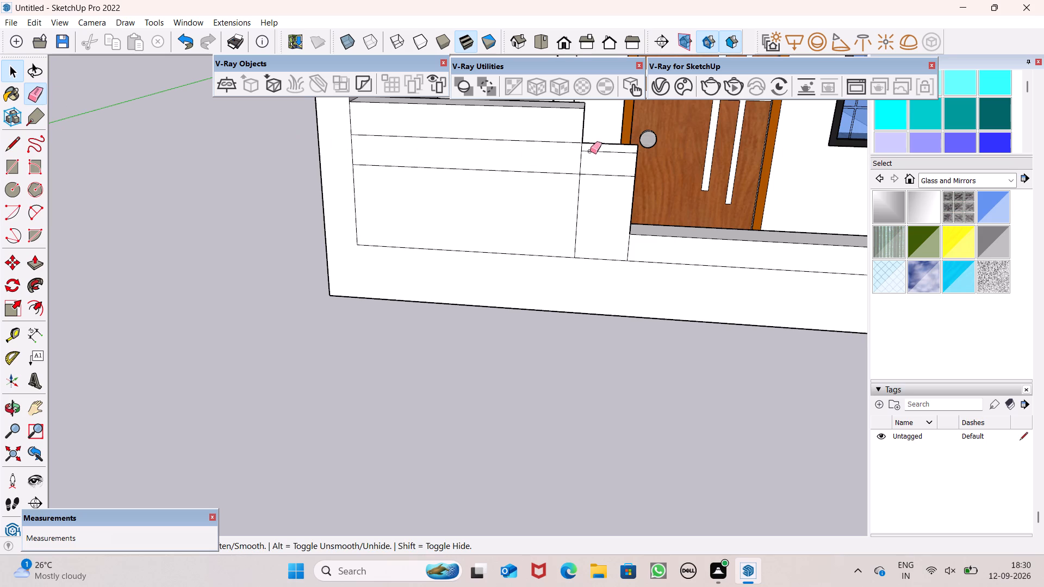
{"action": "scroll", "coordinate": [592, 151], "scroll_direction": "up", "scroll_amount": 7}
{"action": "left_click_drag", "start_coordinate": [643, 145], "coordinate": [647, 165]}
{"action": "scroll", "coordinate": [536, 183], "scroll_direction": "down", "scroll_amount": 7}
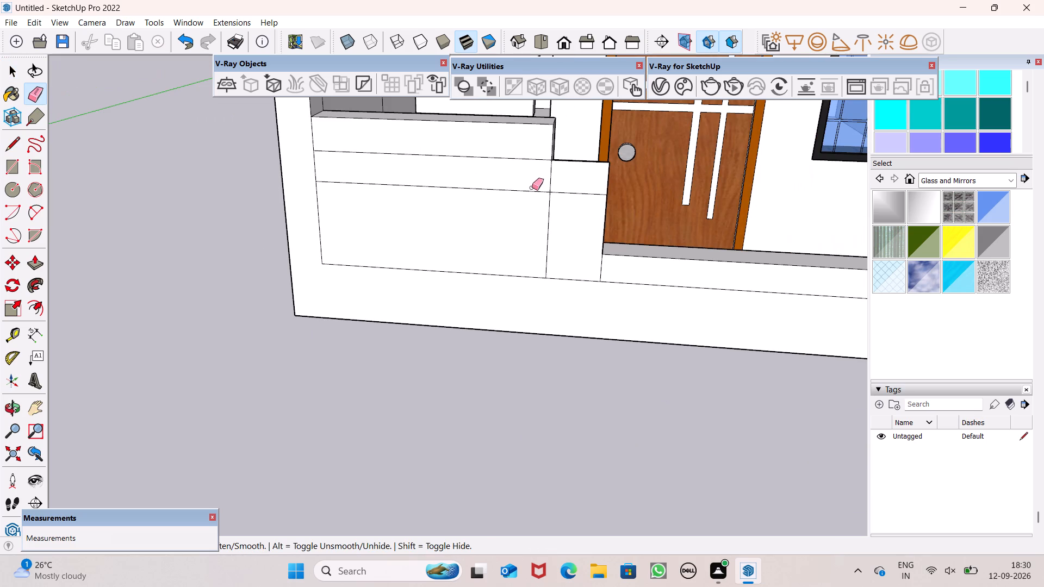